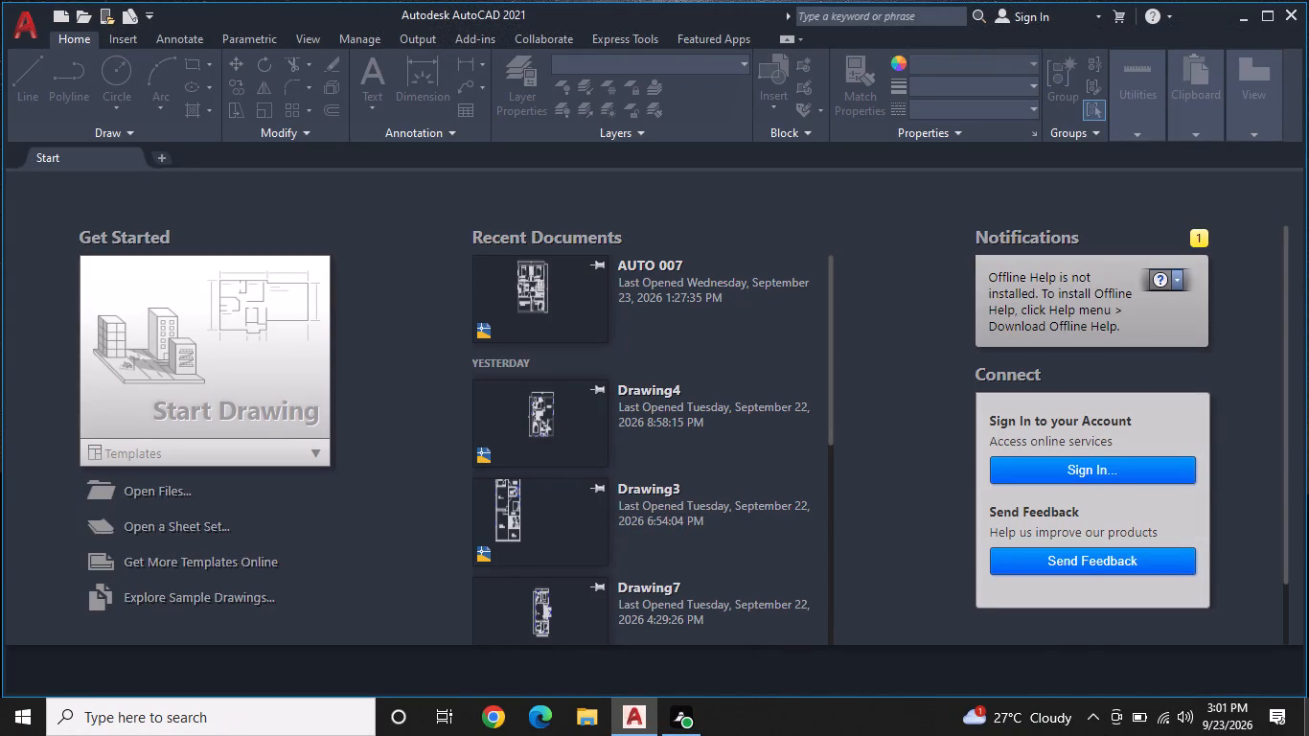
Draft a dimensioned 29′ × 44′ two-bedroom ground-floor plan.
Create a new drawing from the acad template.
click(32, 35)
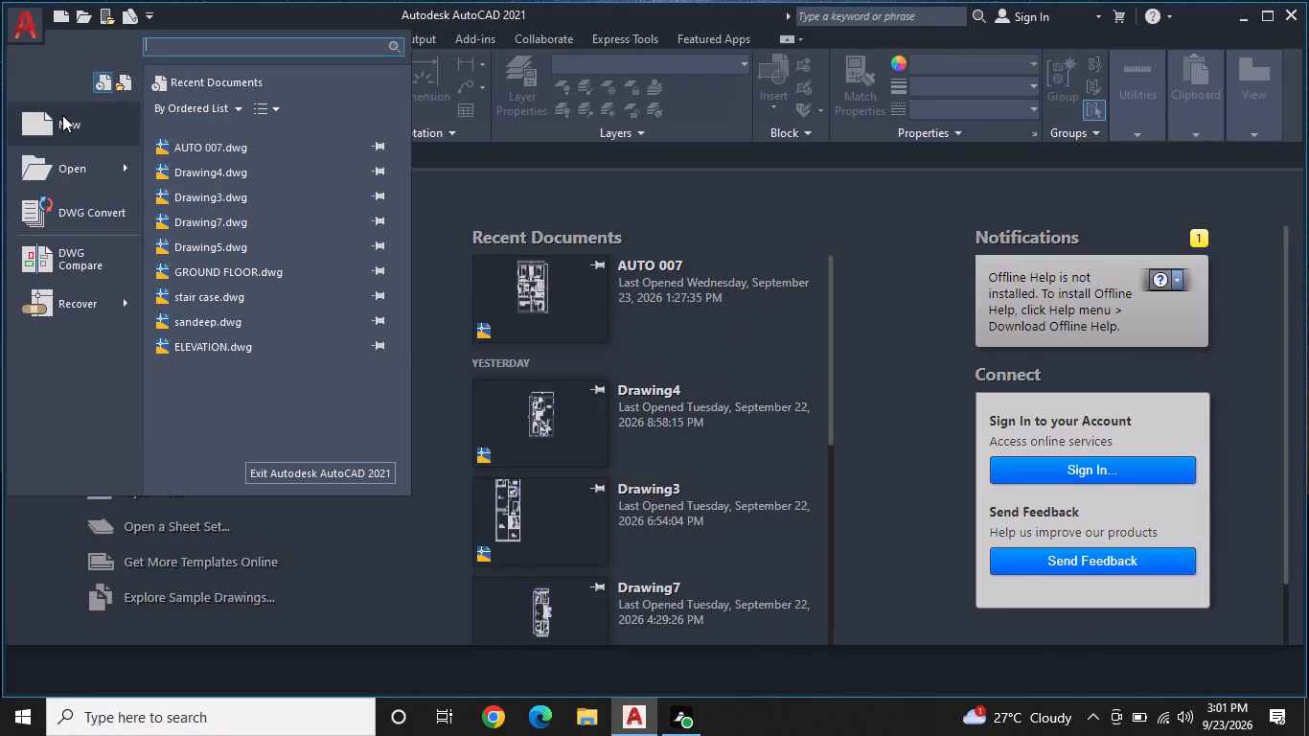
click(61, 121)
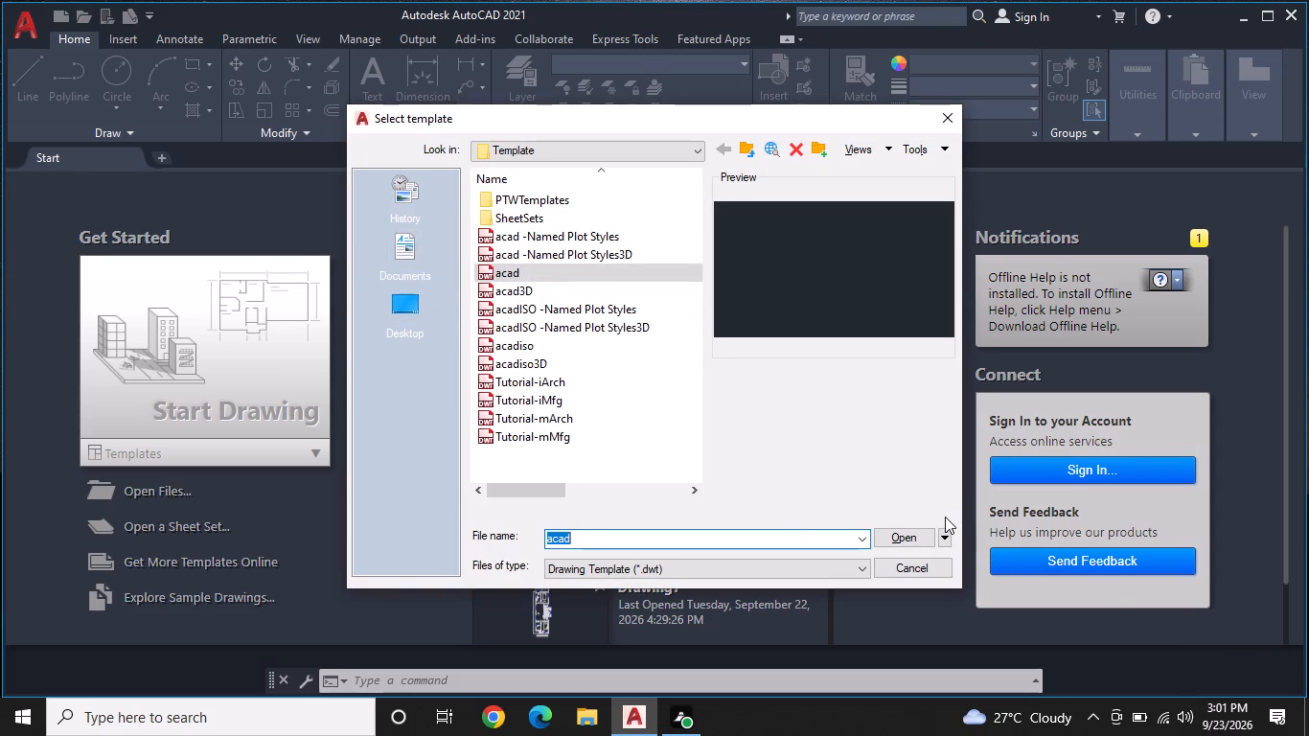
click(909, 528)
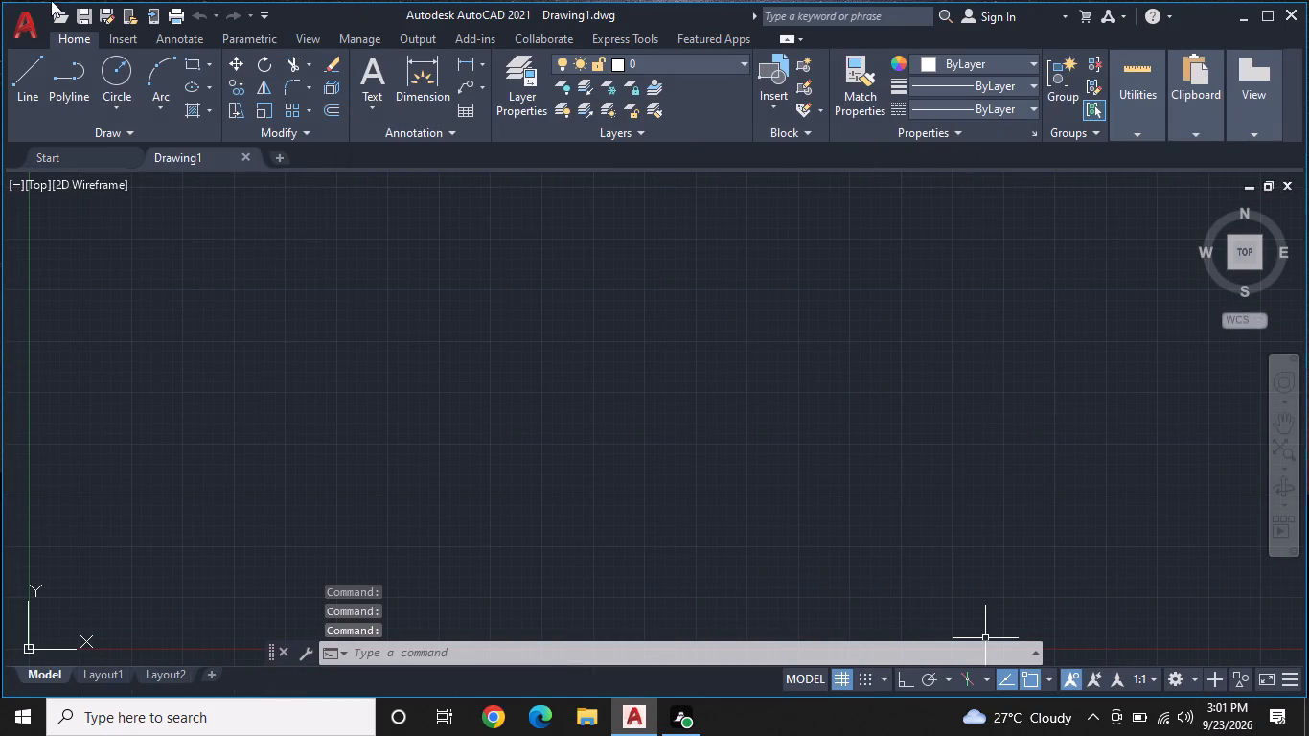
Configure the drawing units to Engineering length type with 0'-0" precision.
text(UN)
key(space)
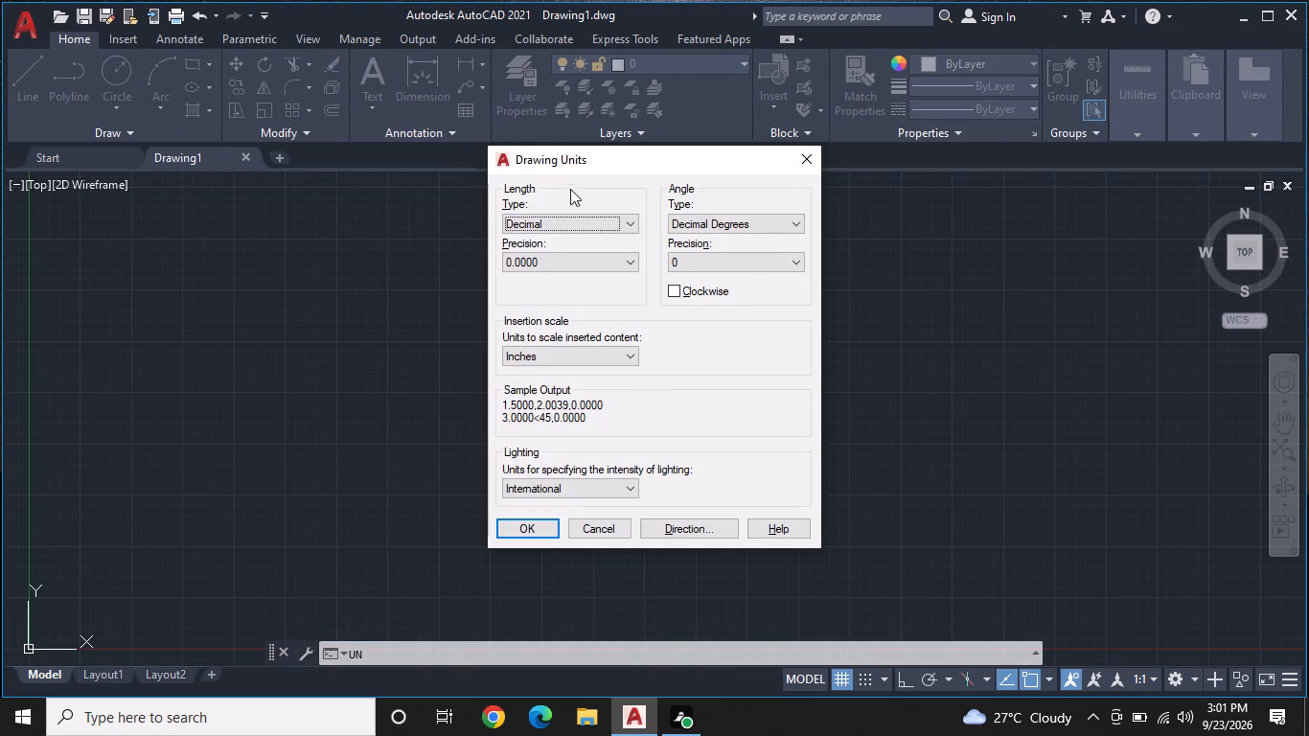
click(629, 218)
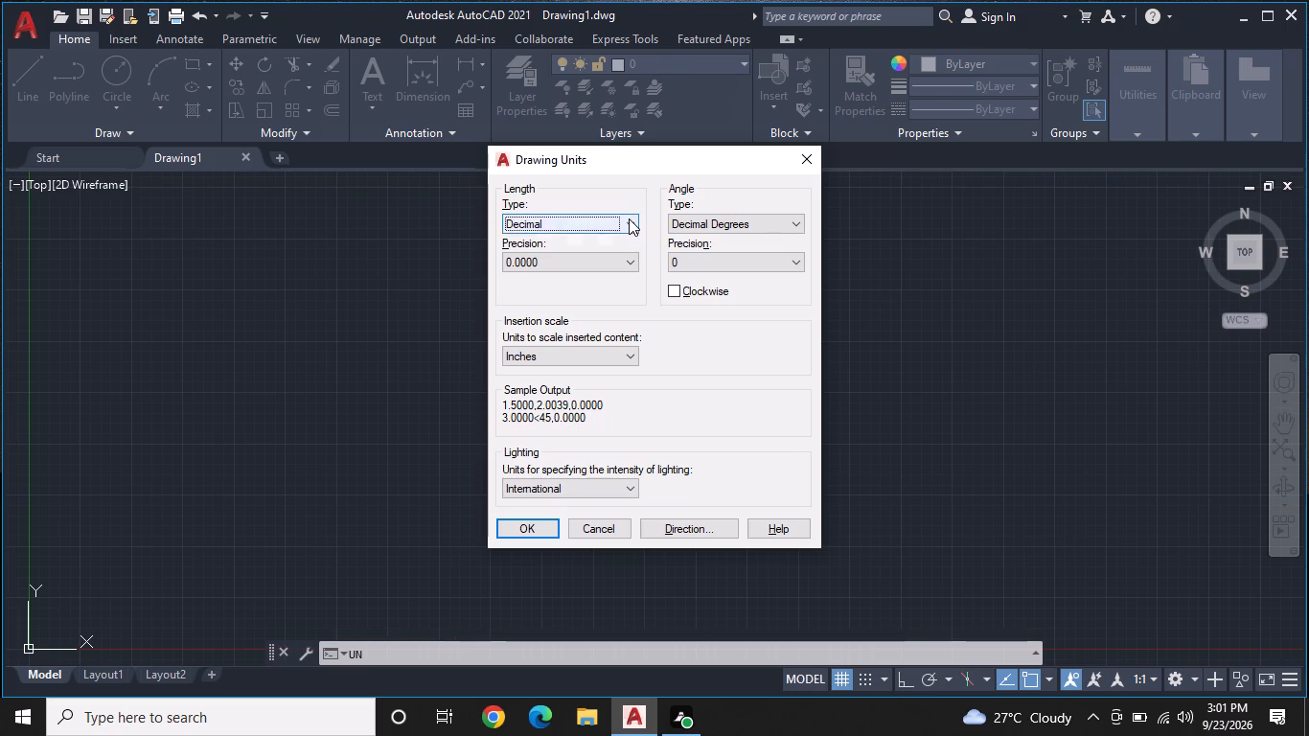
click(549, 260)
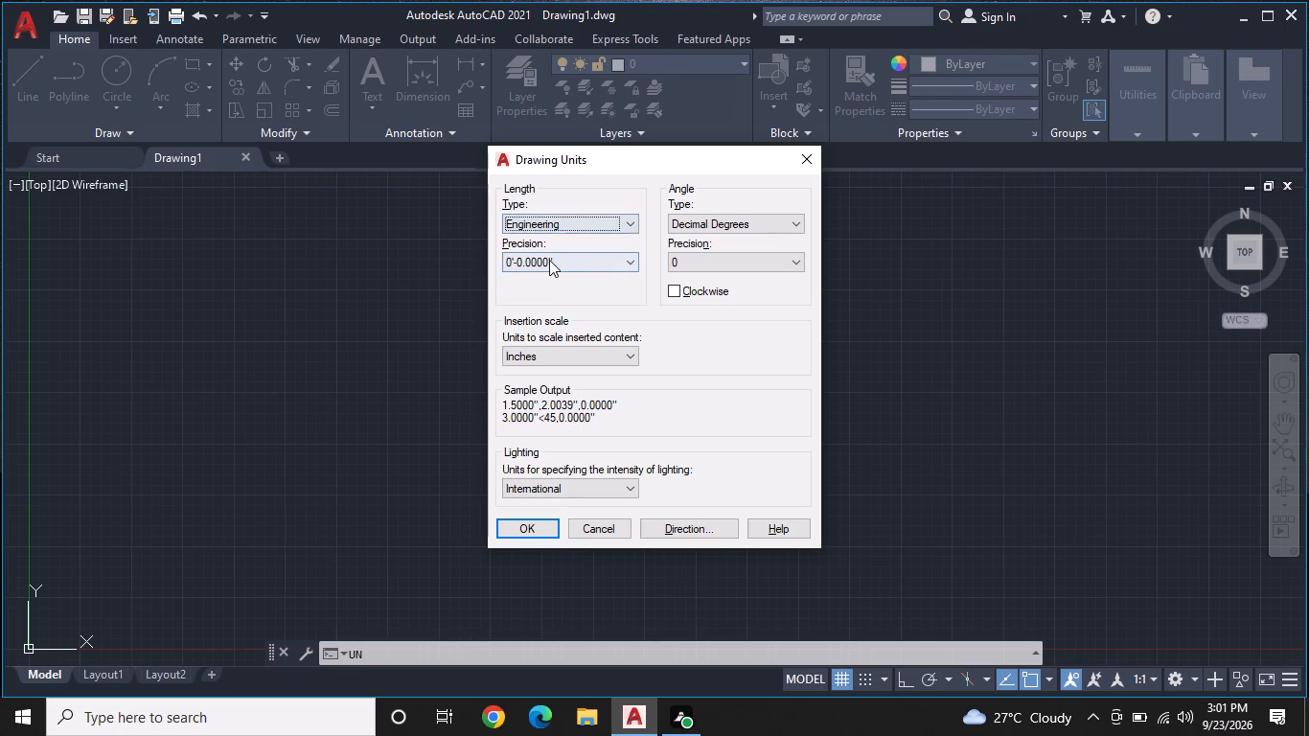
click(549, 260)
double_click(540, 271)
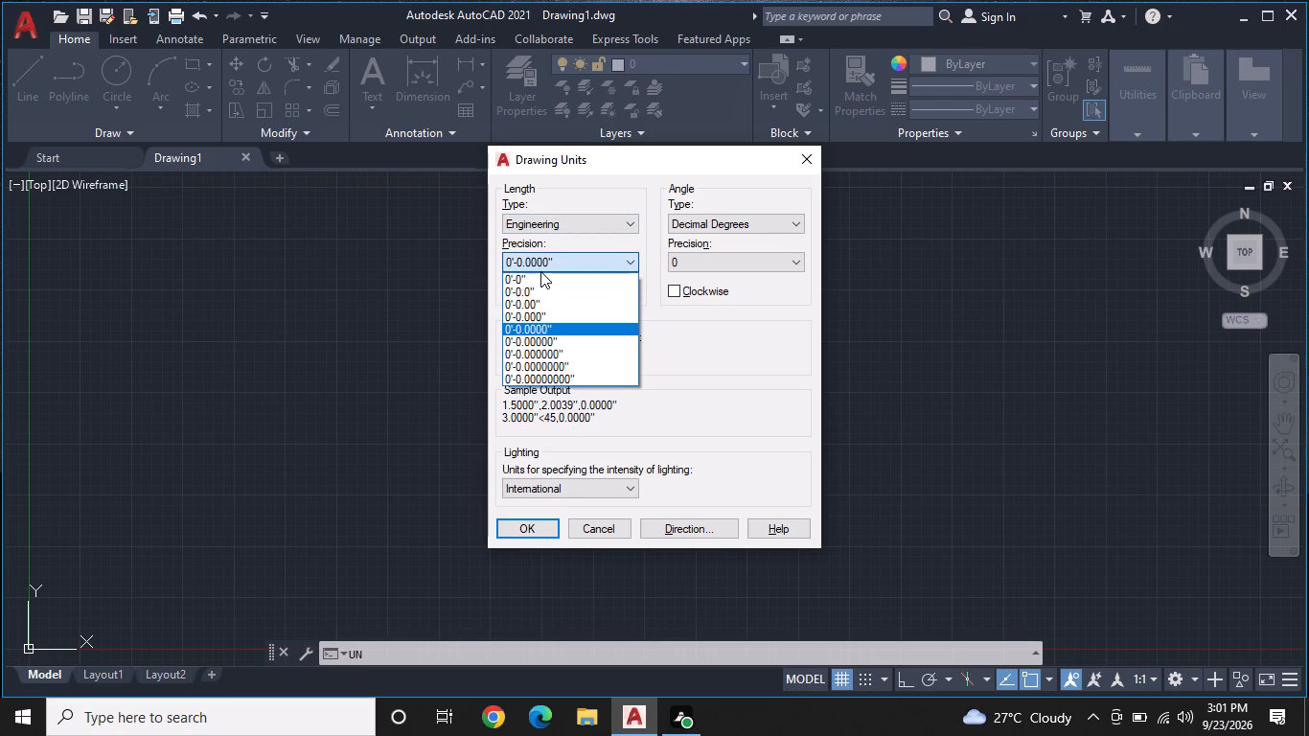
click(527, 277)
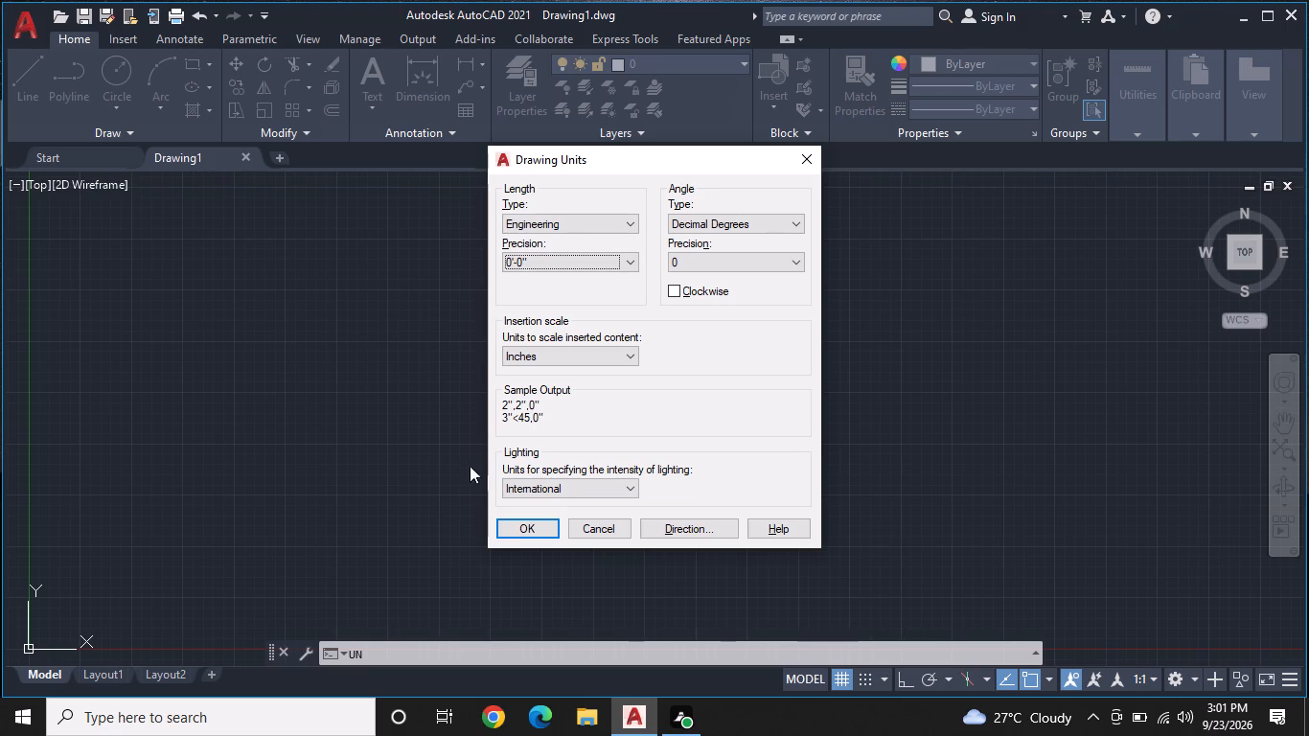
click(511, 518)
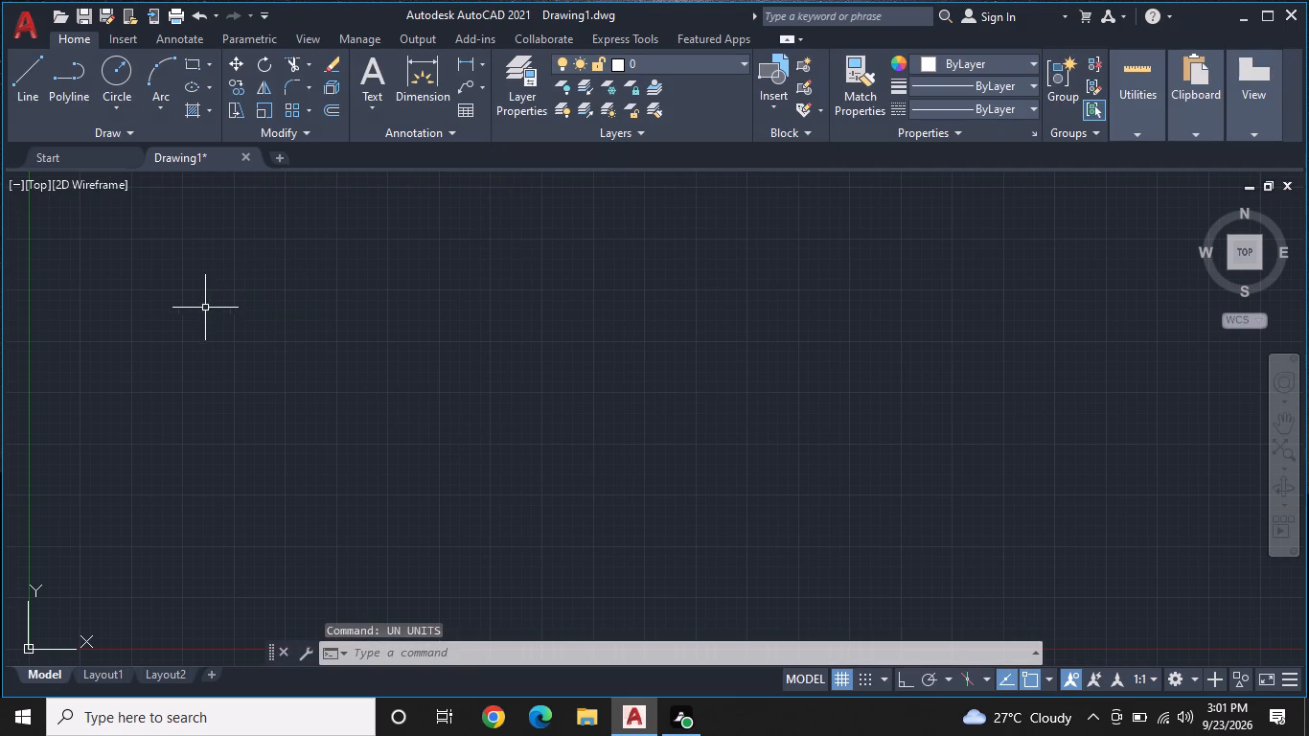
Modify the Standard dimension style's primary units to Engineering format with 0'-0" precision.
text(D)
key(space)
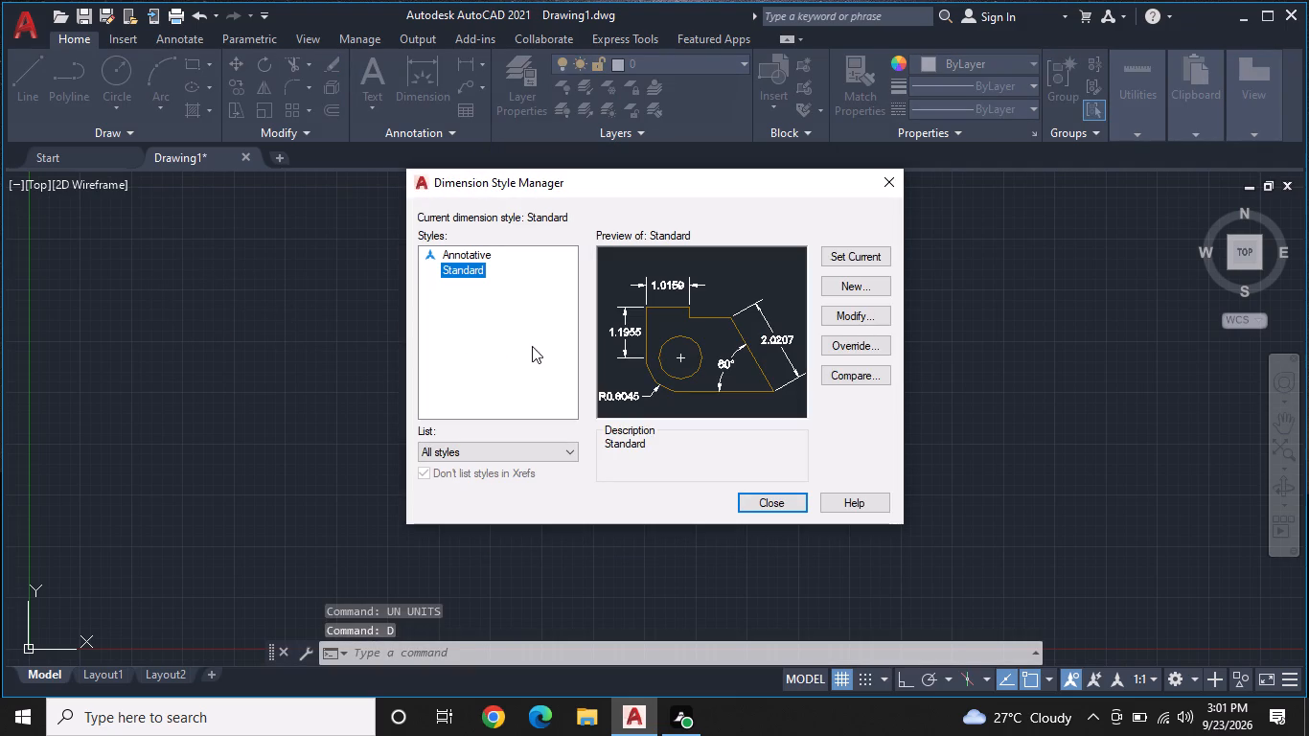
click(830, 310)
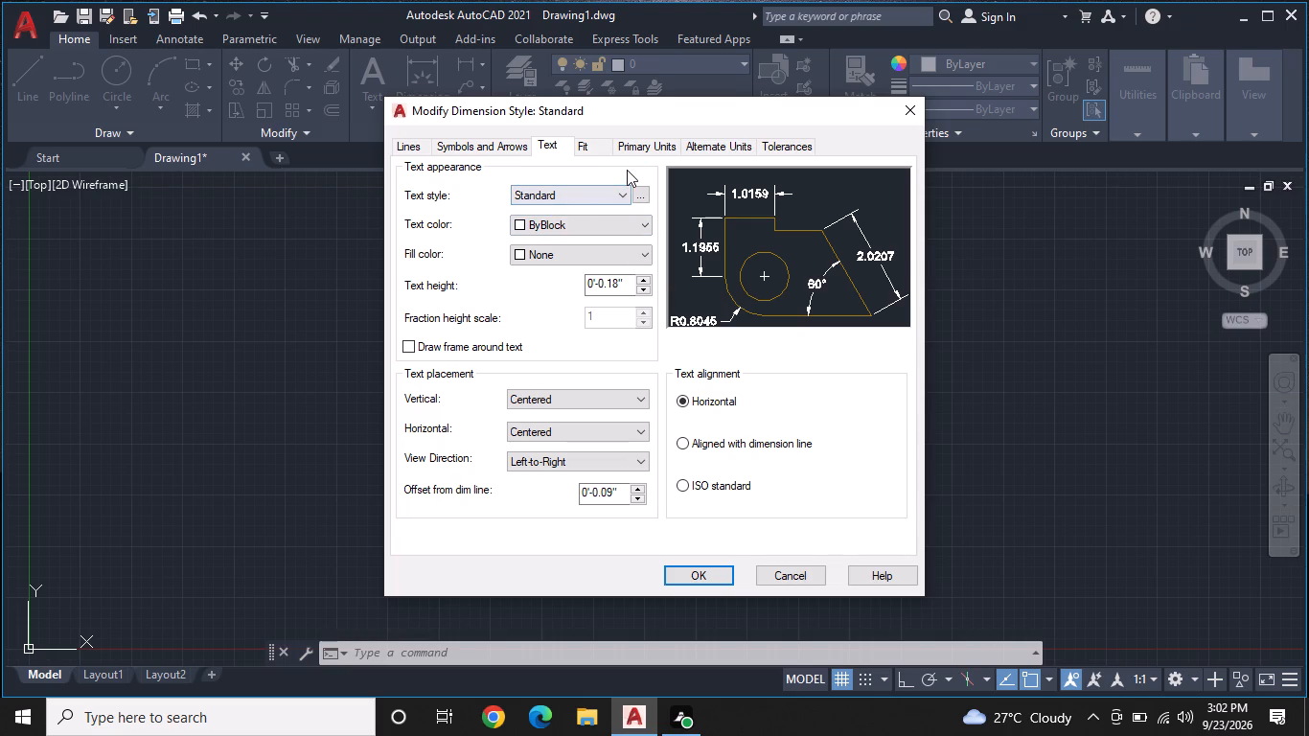
click(624, 142)
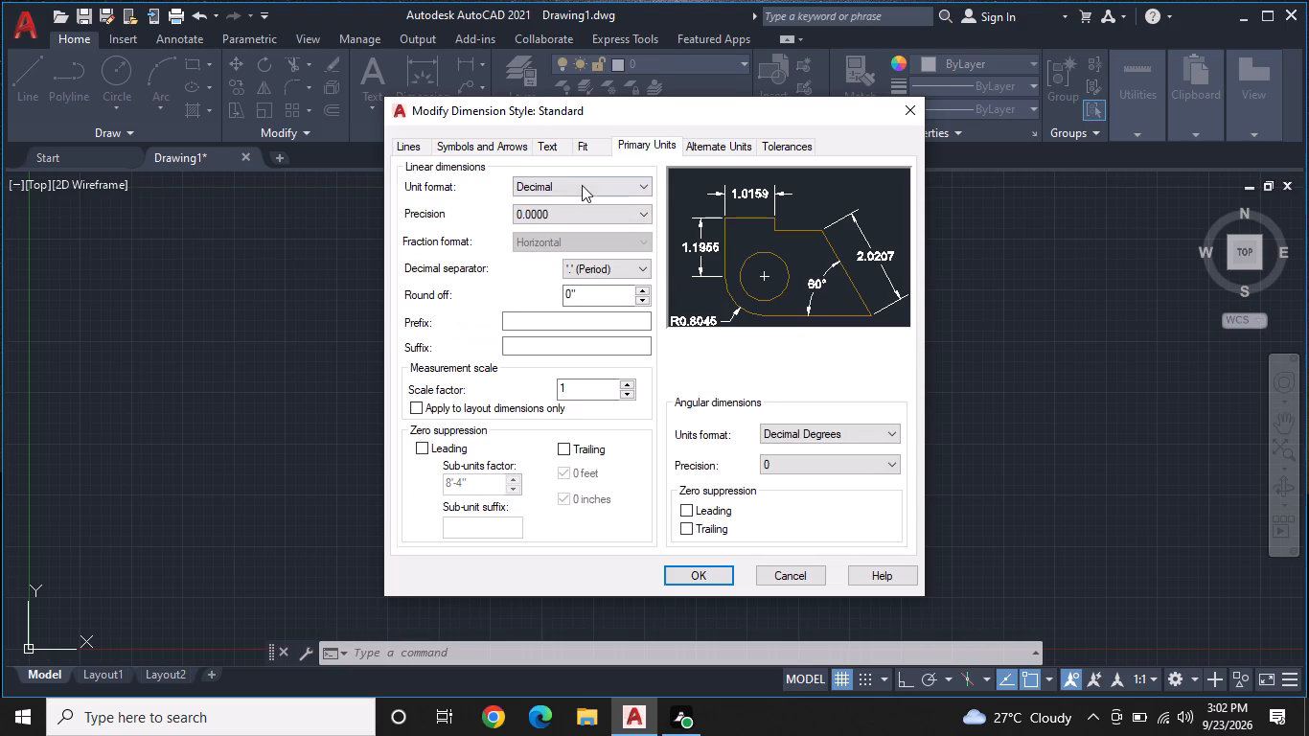
click(559, 186)
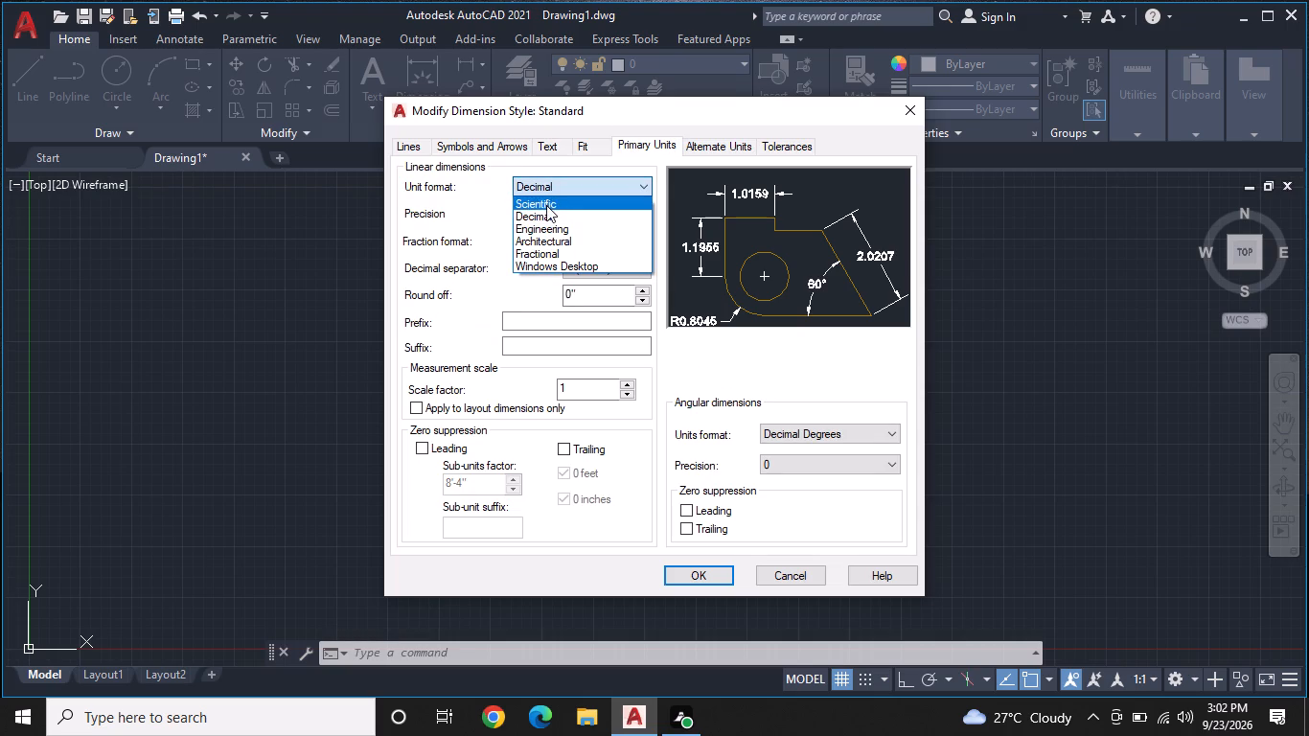
click(529, 222)
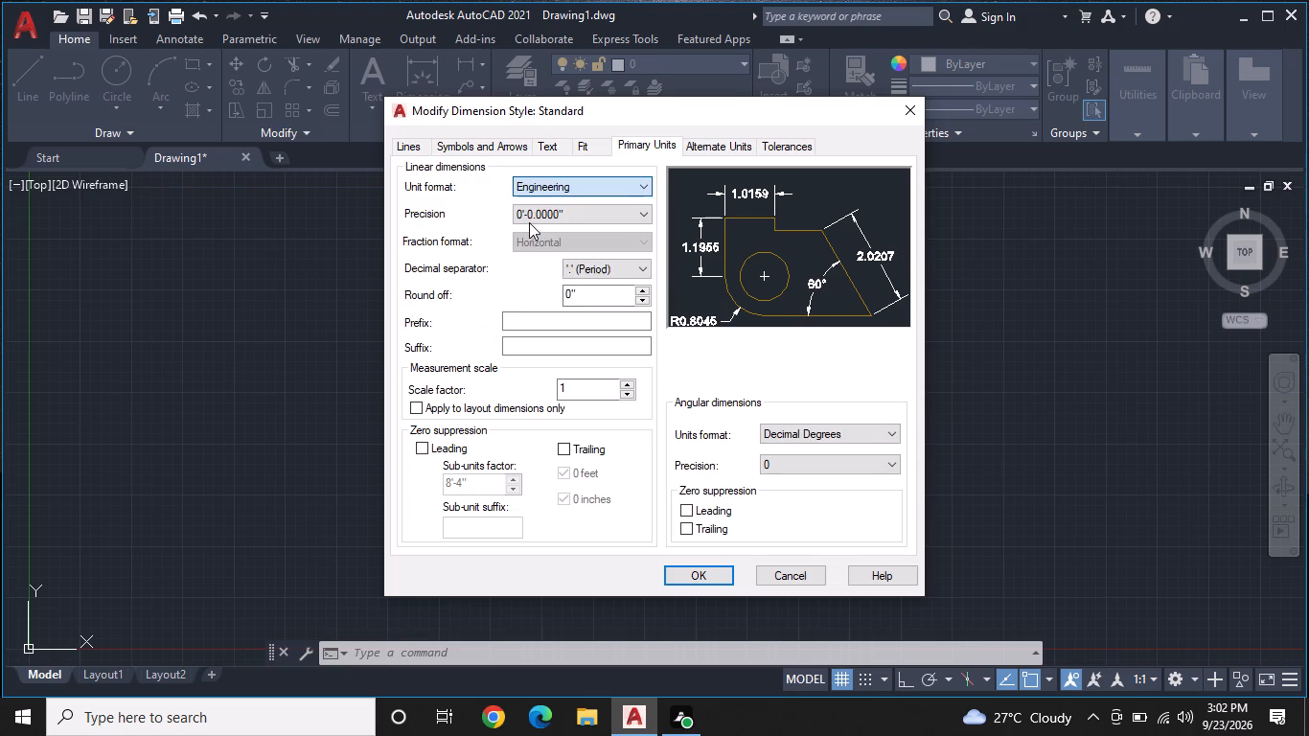
click(538, 218)
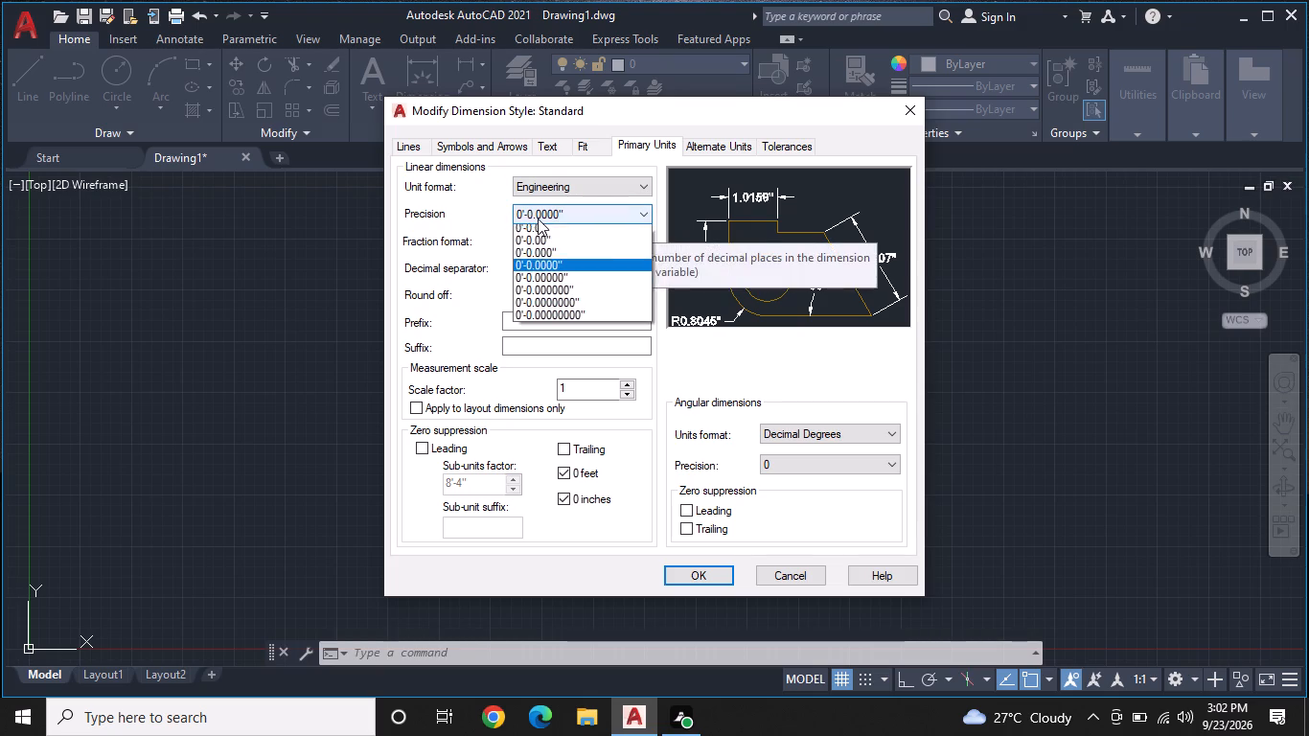
click(522, 230)
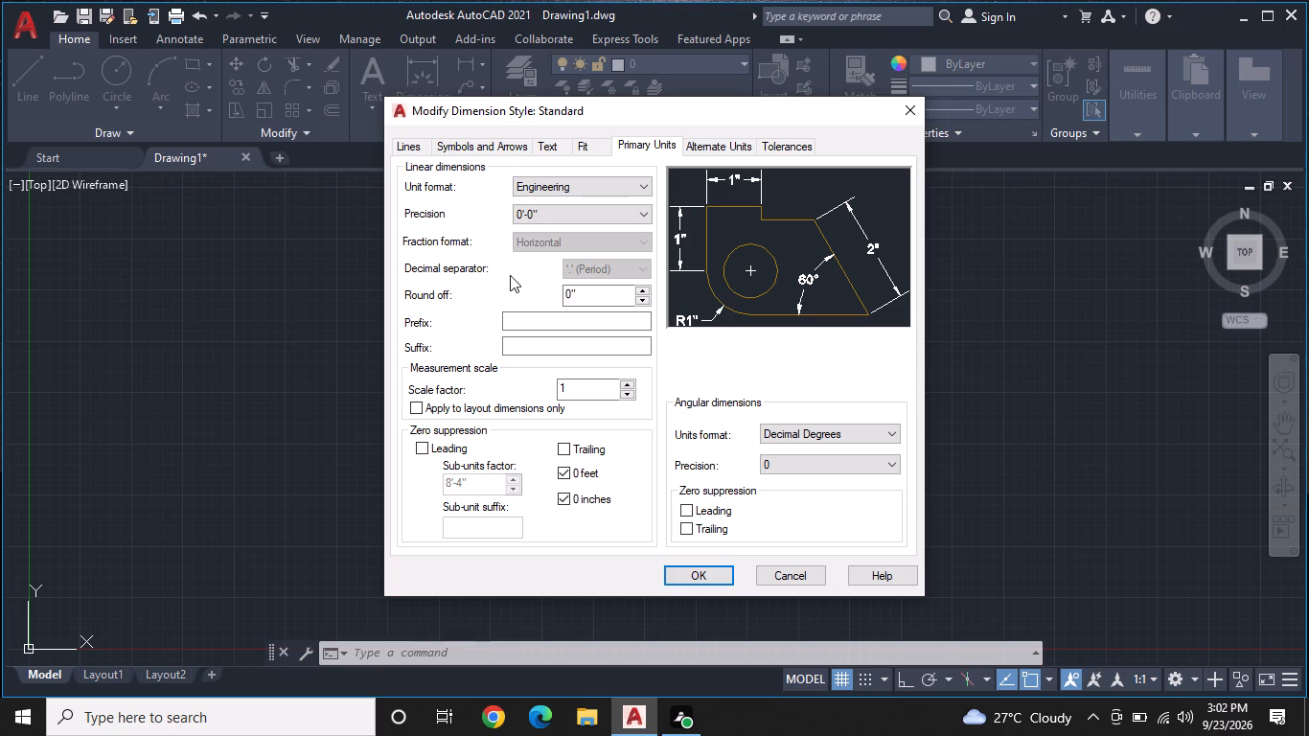
click(711, 582)
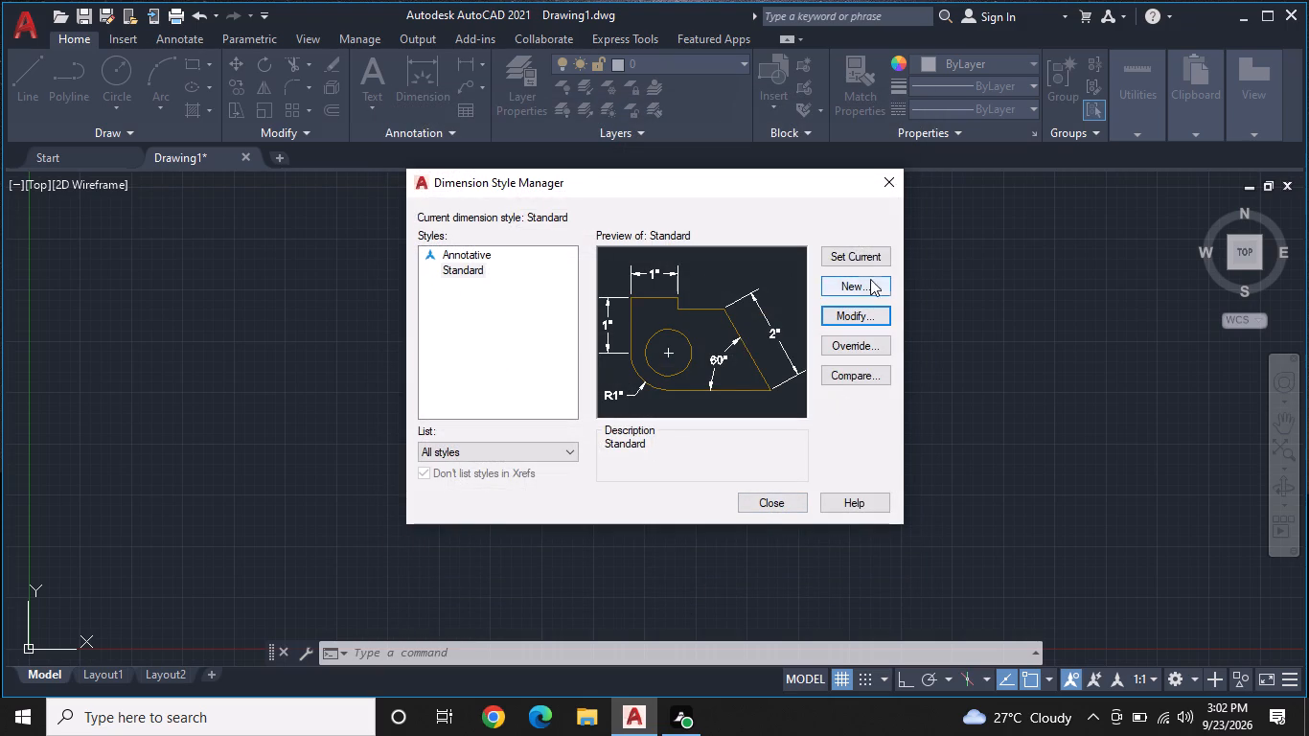
Set the Standard dimension style's text height to 10".
click(843, 324)
click(841, 319)
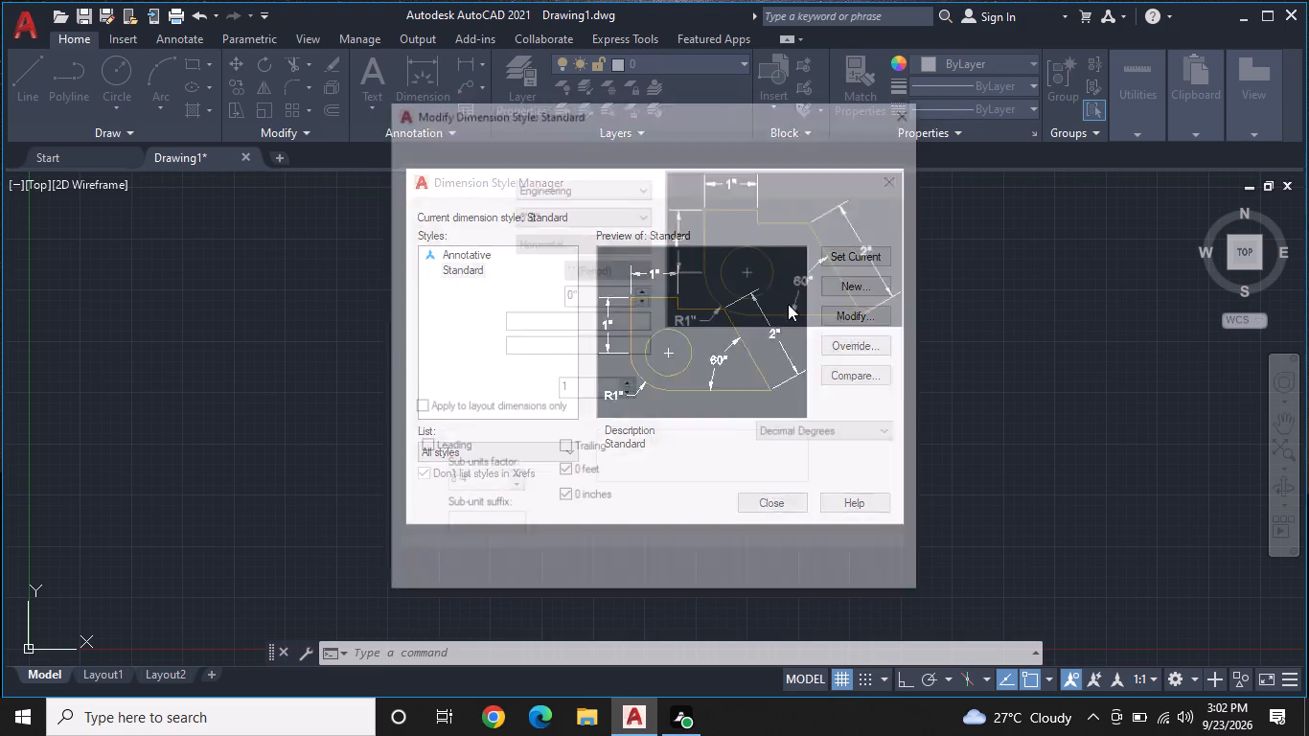
click(552, 147)
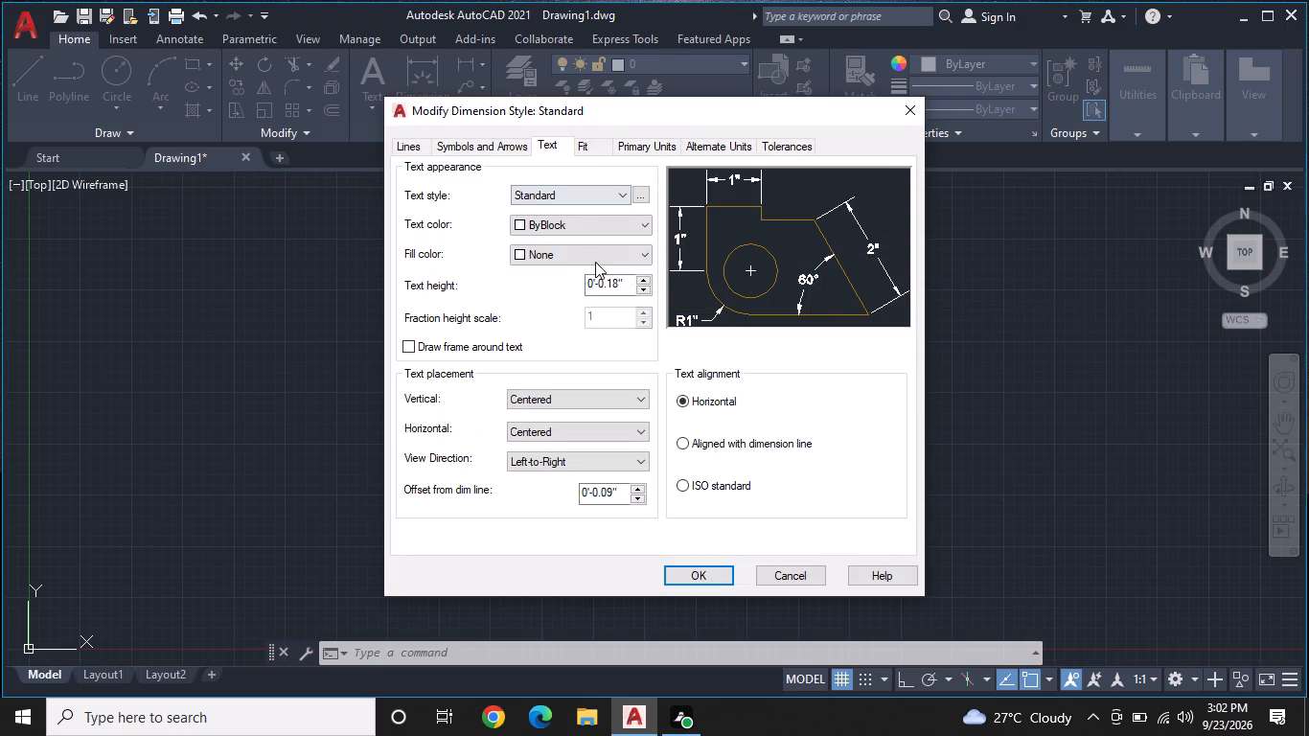
click(625, 286)
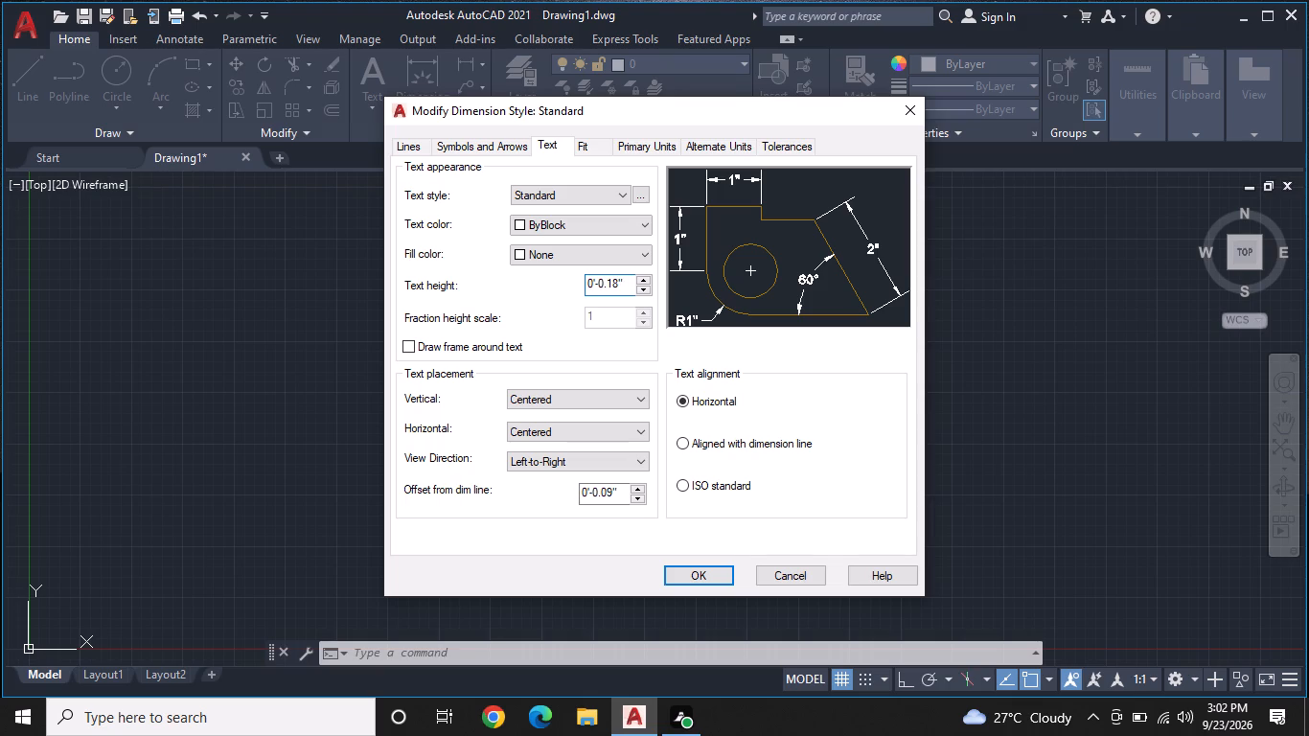
key(BackSpace)
key(BackSpace)
key(BackSpace)
key(BackSpace)
key(BackSpace)
key(BackSpace)
key(BackSpace)
key(BackSpace)
key(BackSpace)
key(BackSpace)
key(BackSpace)
key(BackSpace)
key(BackSpace)
key(BackSpace)
key(BackSpace)
text(10)
key(Return)
click(681, 575)
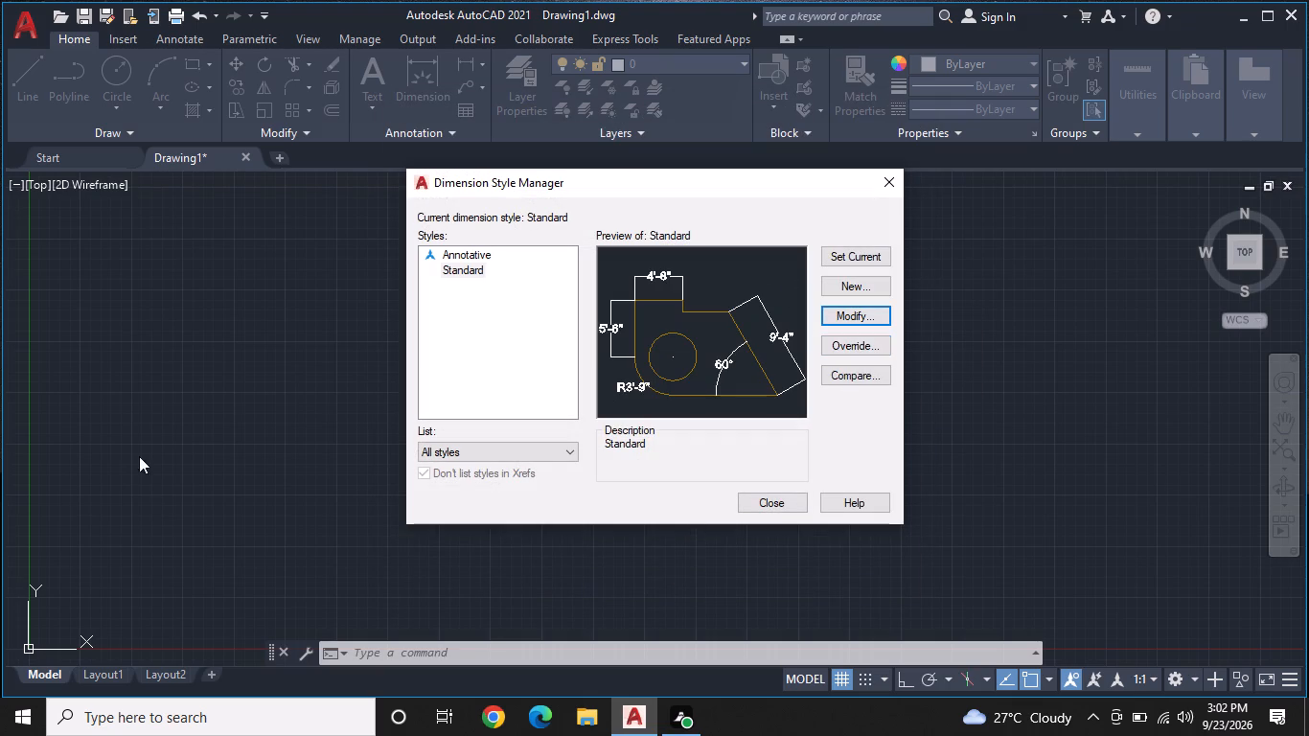
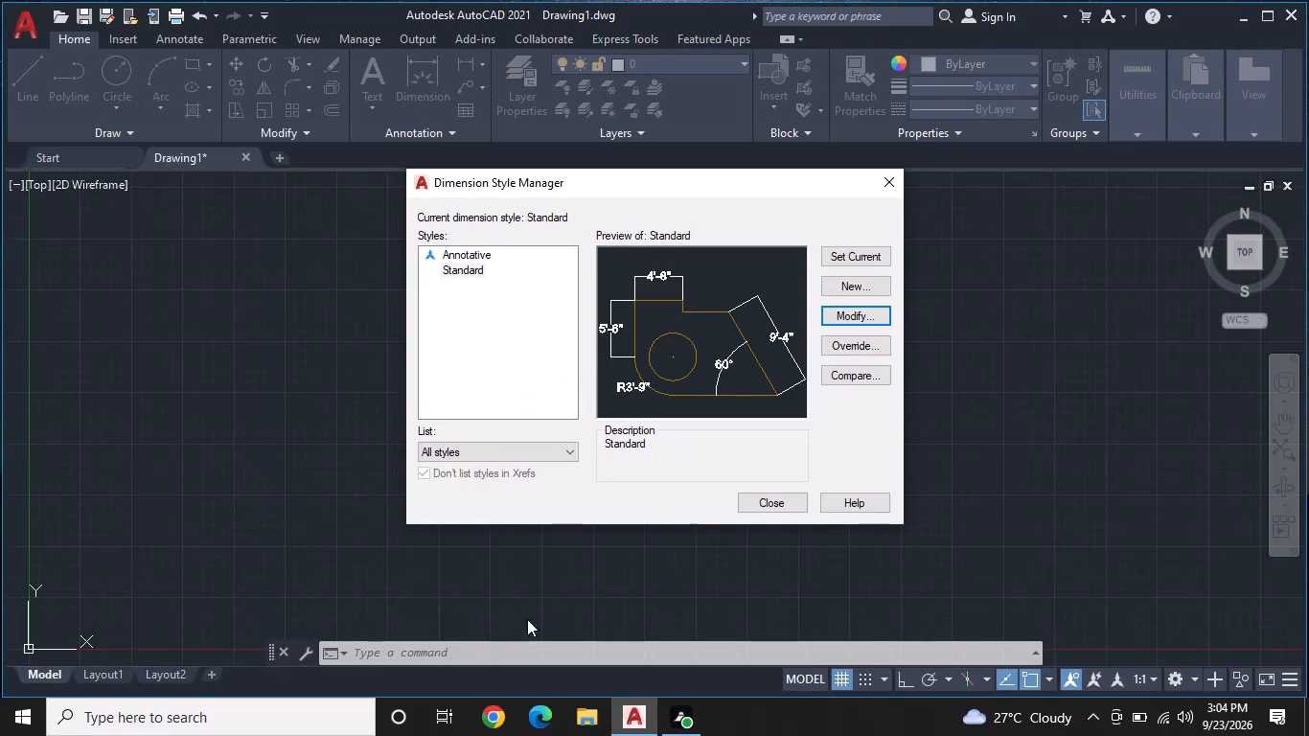
Make the Standard dimension style current and close the Dimension Style Manager.
click(864, 256)
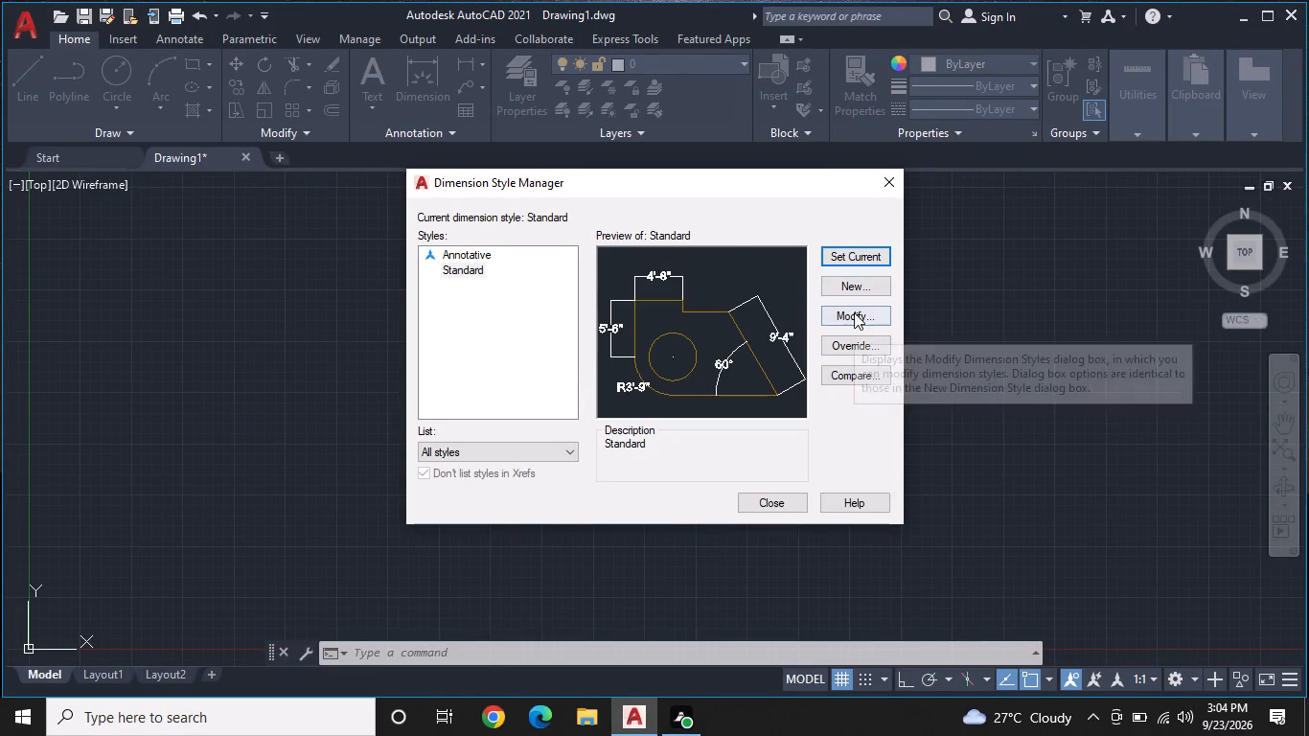
click(854, 312)
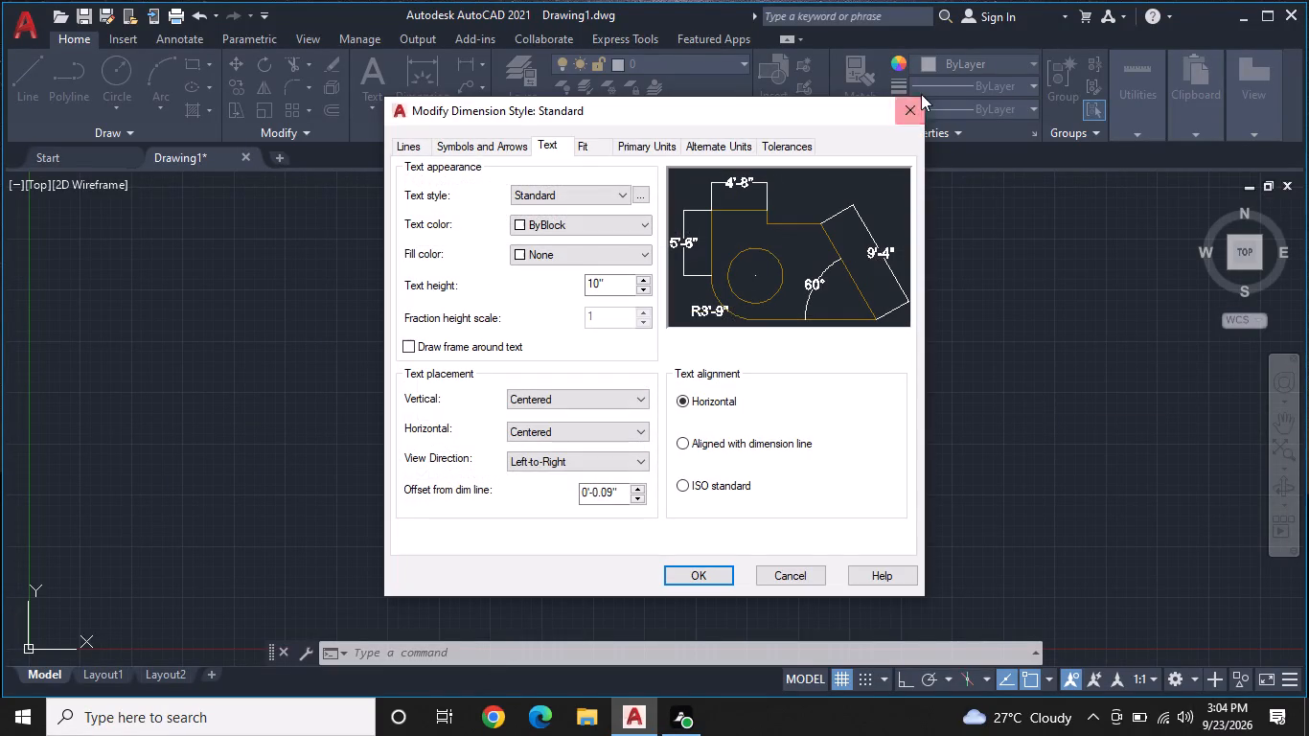
double_click(913, 114)
double_click(845, 241)
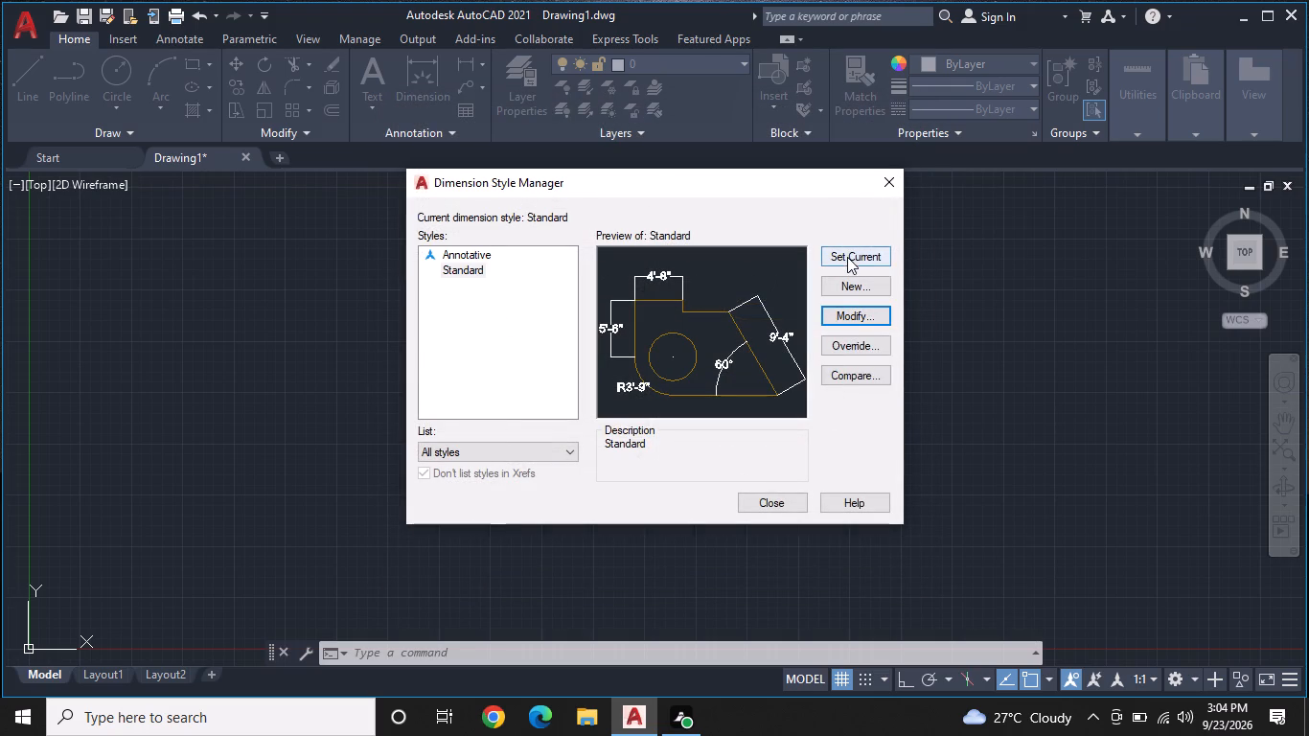
click(847, 257)
click(784, 503)
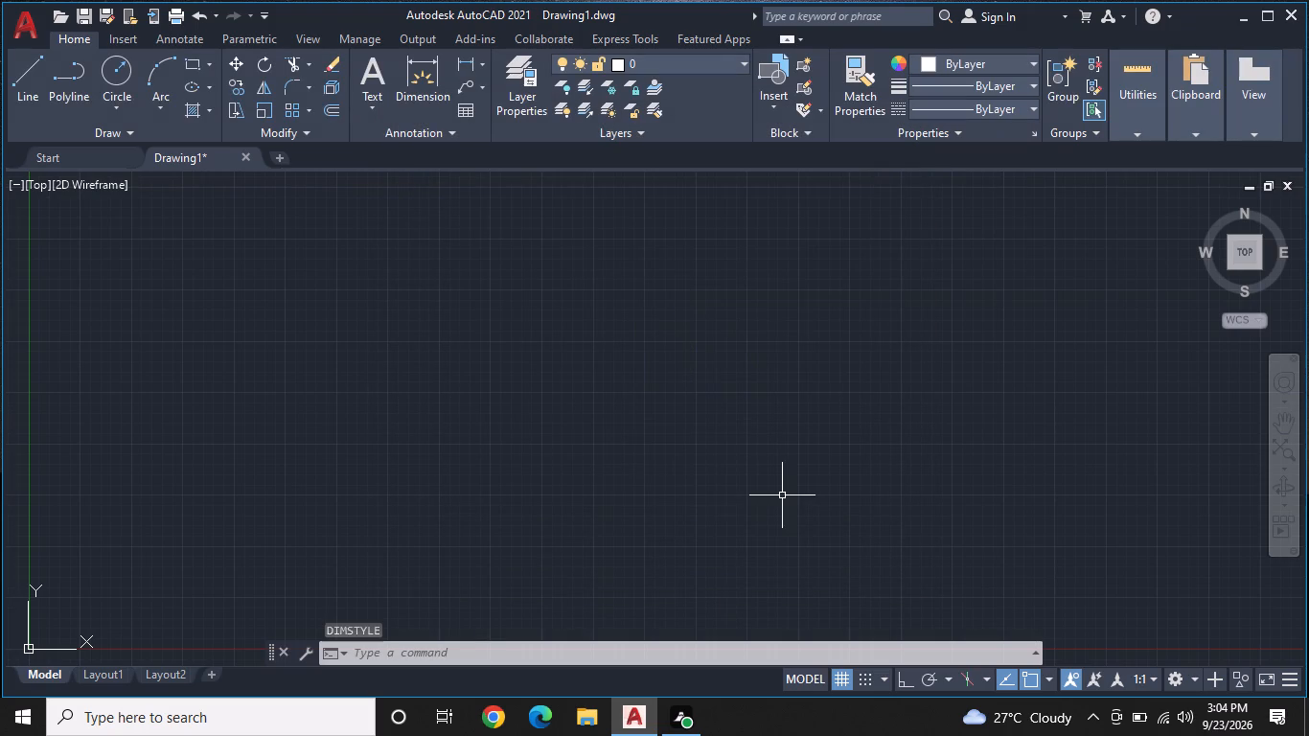
Draw a 29' horizontal line with Ortho on, starting above and to the right of the origin.
text(L)
key(space)
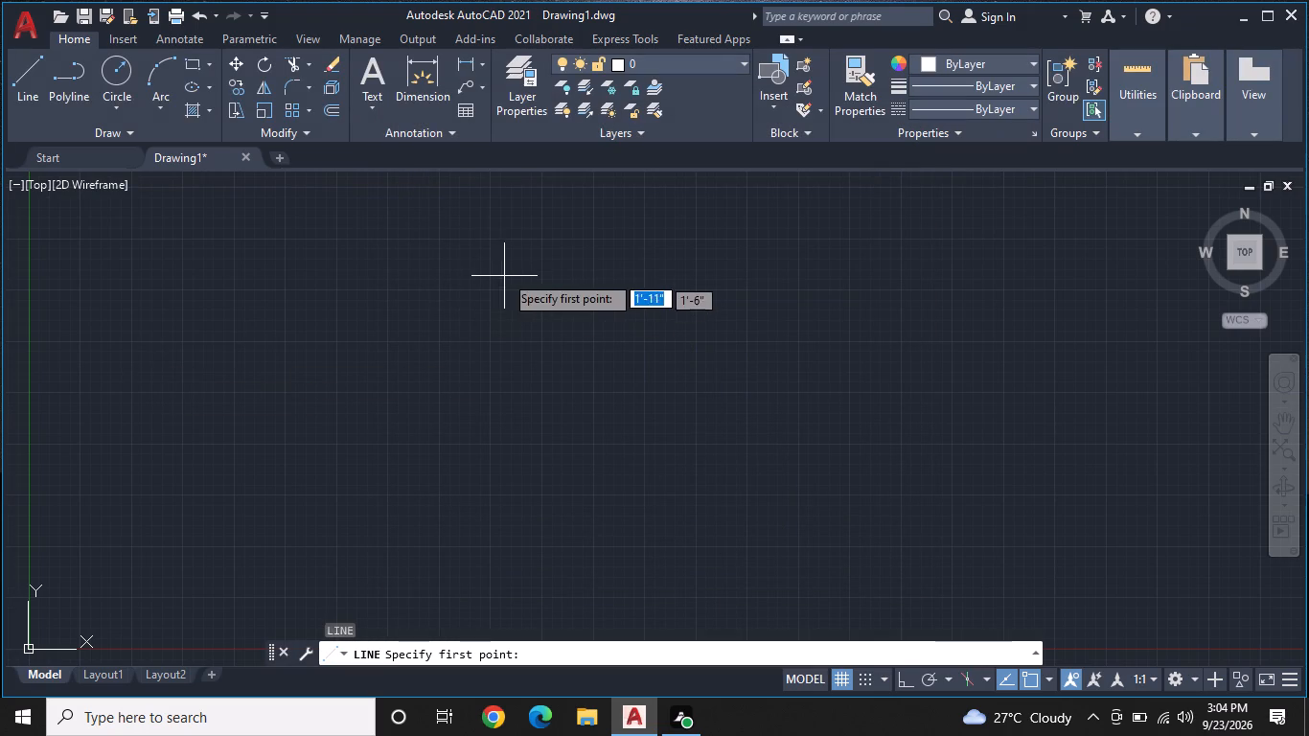
click(386, 253)
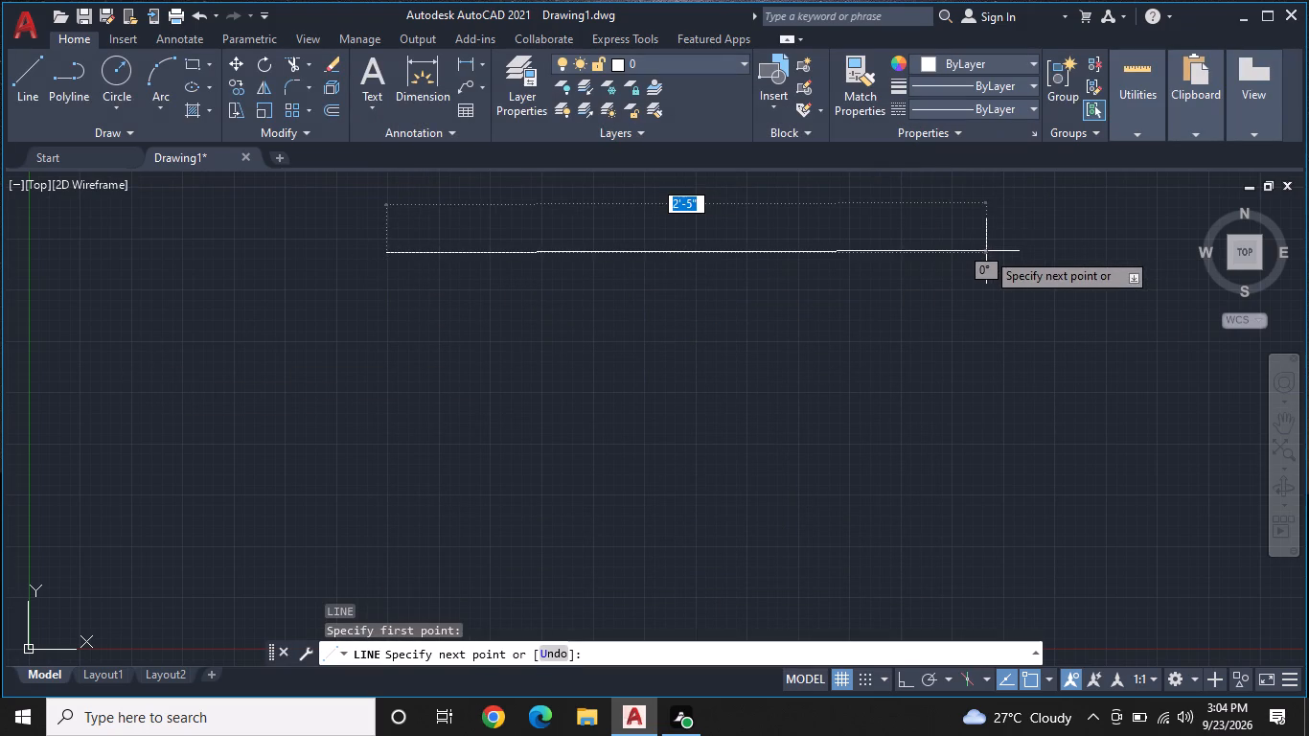
key(F8)
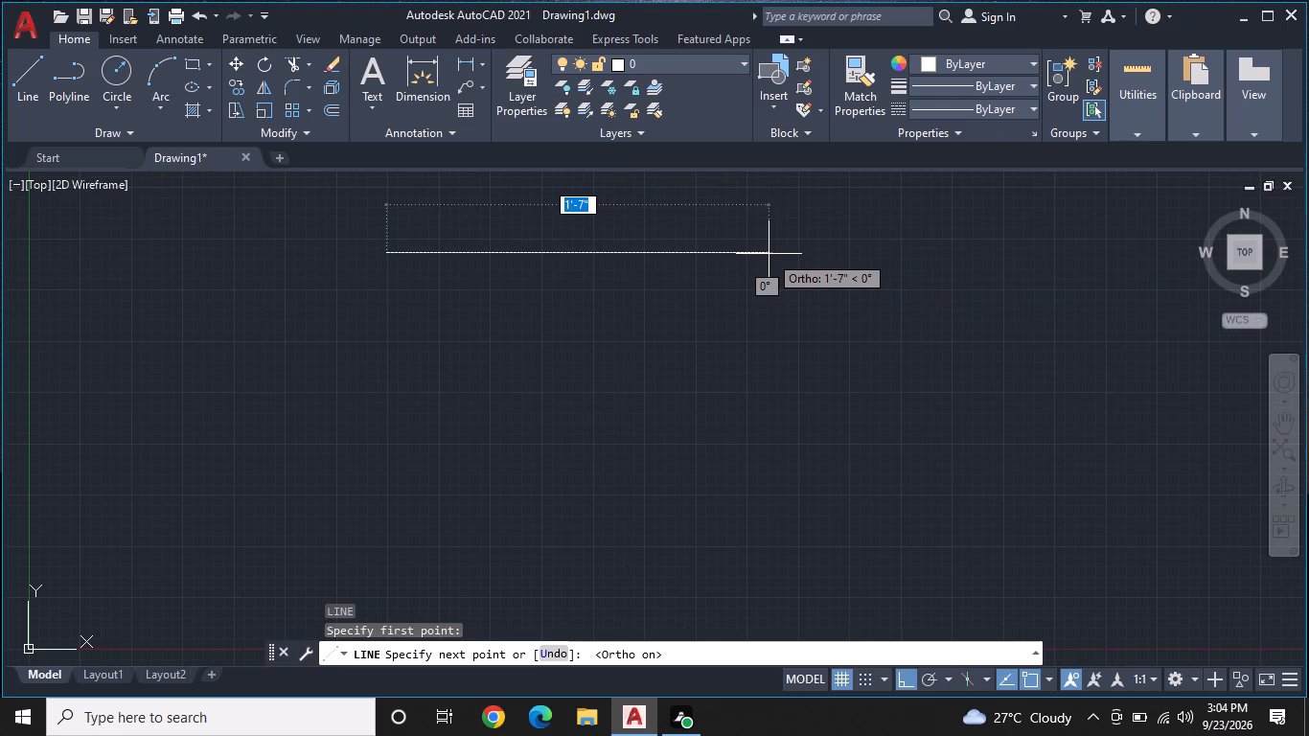
text(29')
key(Return)
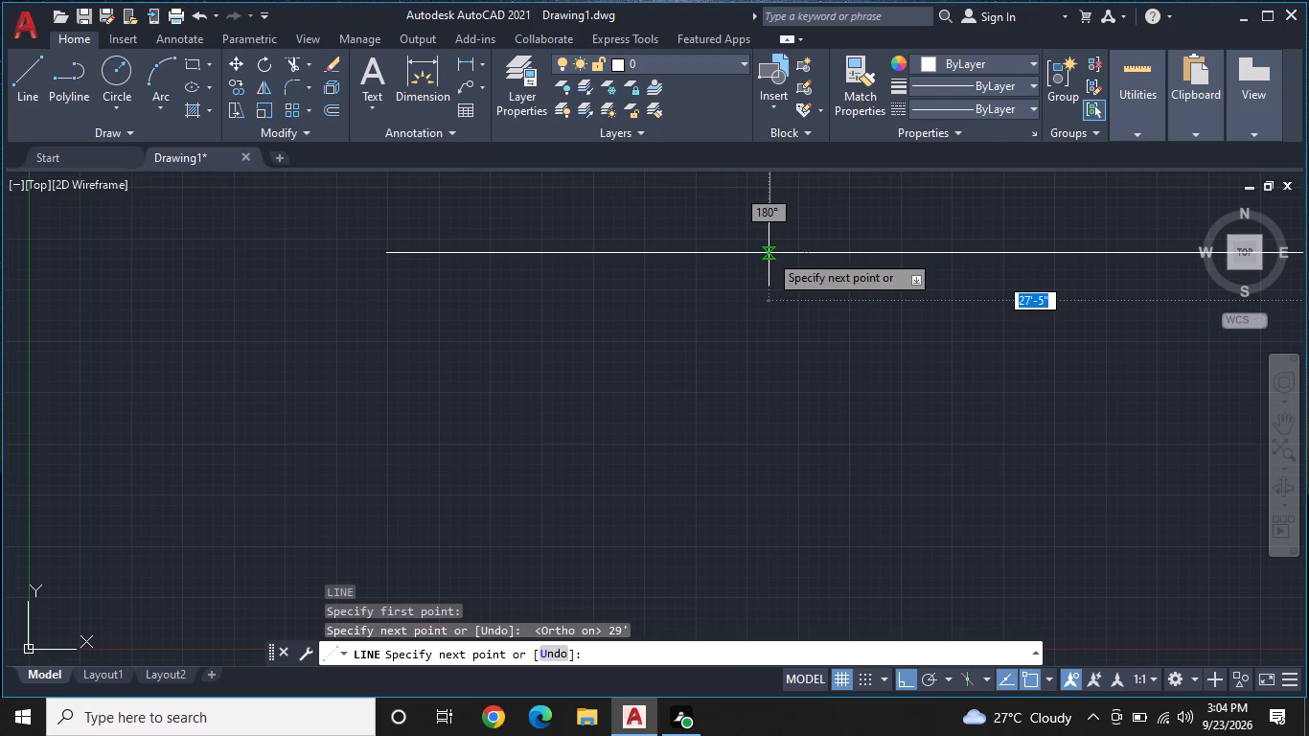
key(Escape)
Move the 29' line by its midpoint grip up and to the right, away from the origin, with Ortho off.
scroll(769, 253, down, 2)
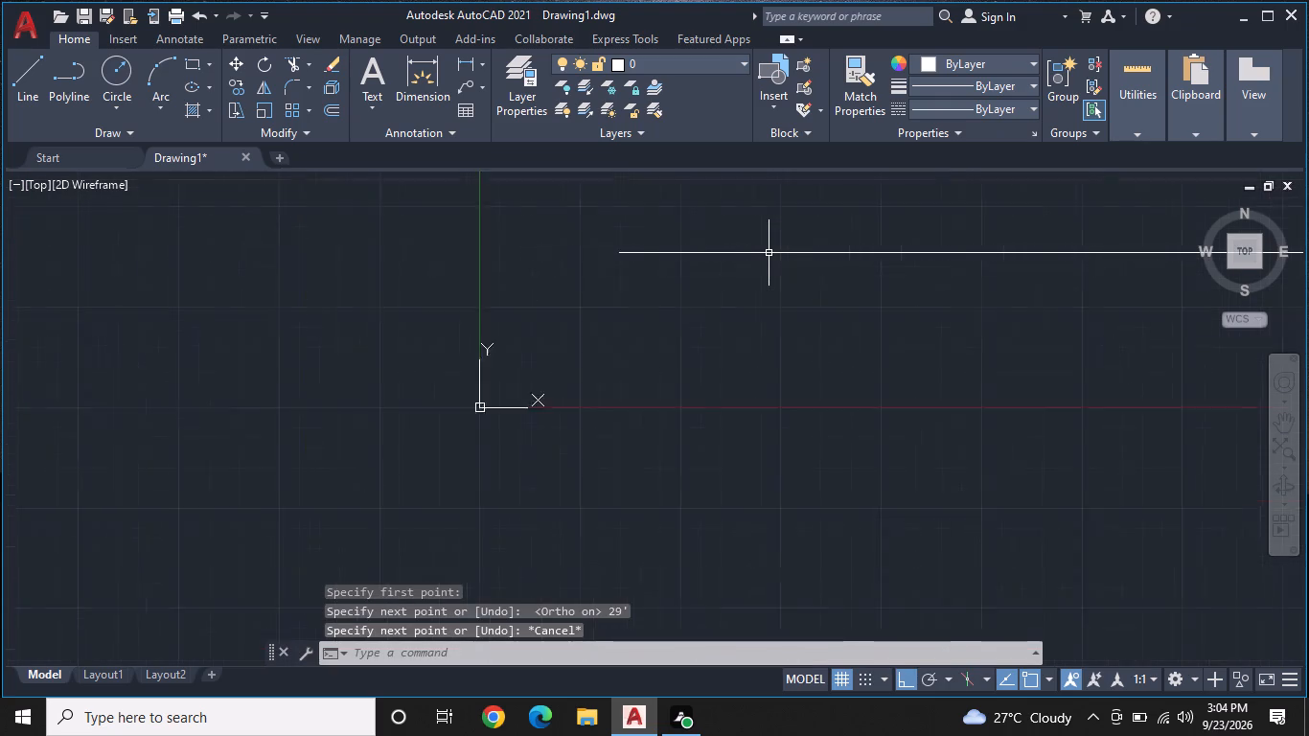
scroll(769, 253, down, 2)
middle_drag(773, 250, 302, 453)
scroll(469, 308, down, 2)
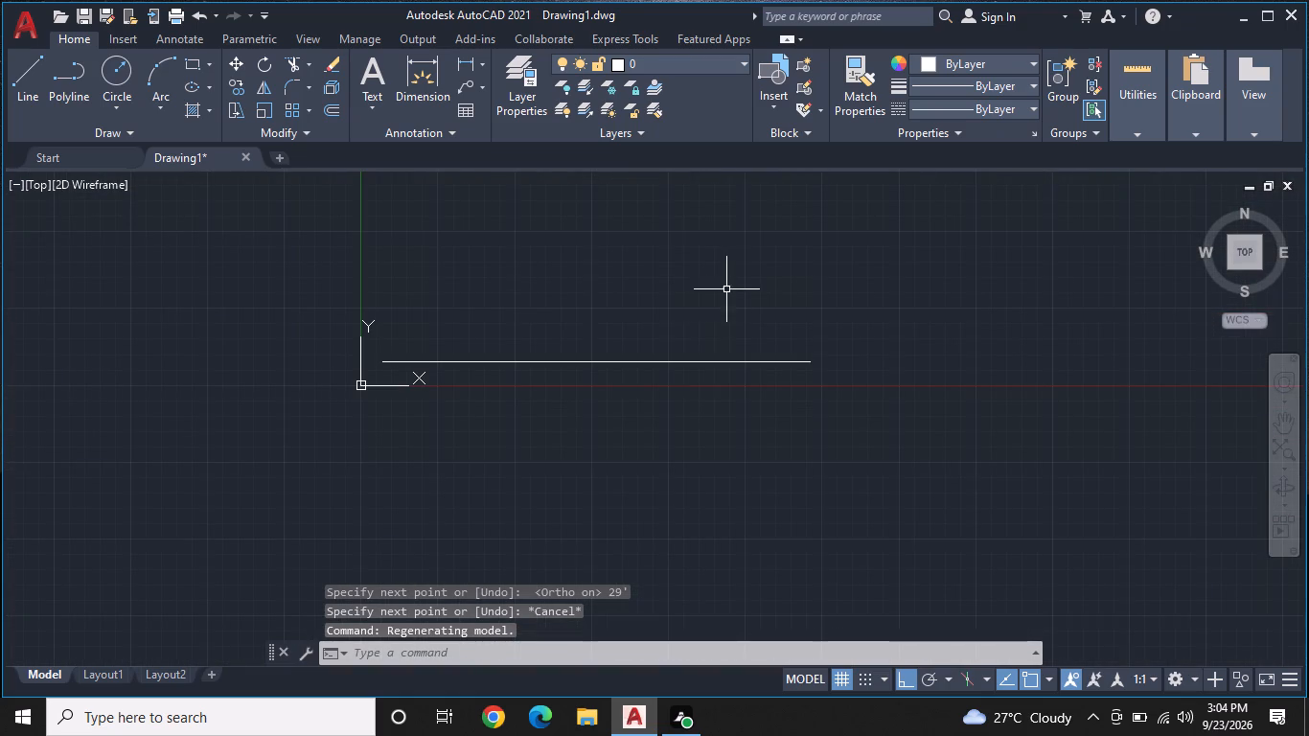
click(616, 363)
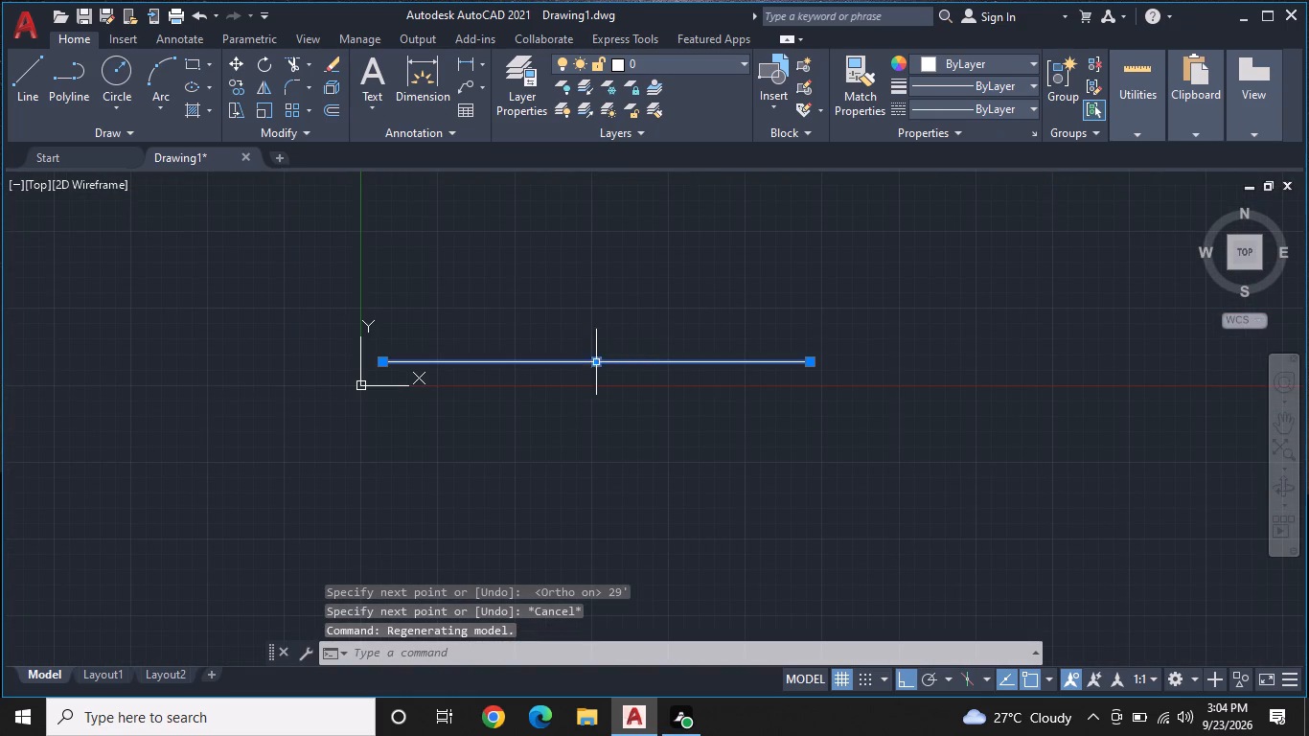
click(592, 365)
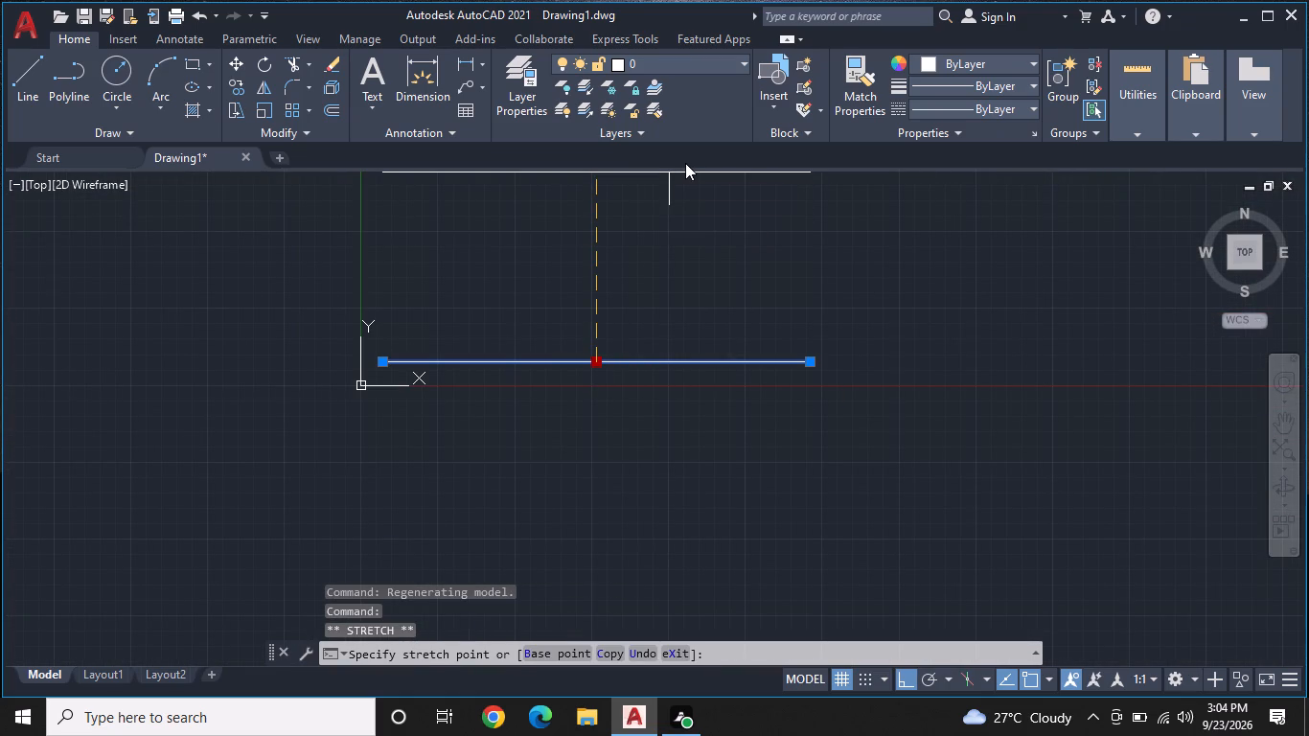
key(F8)
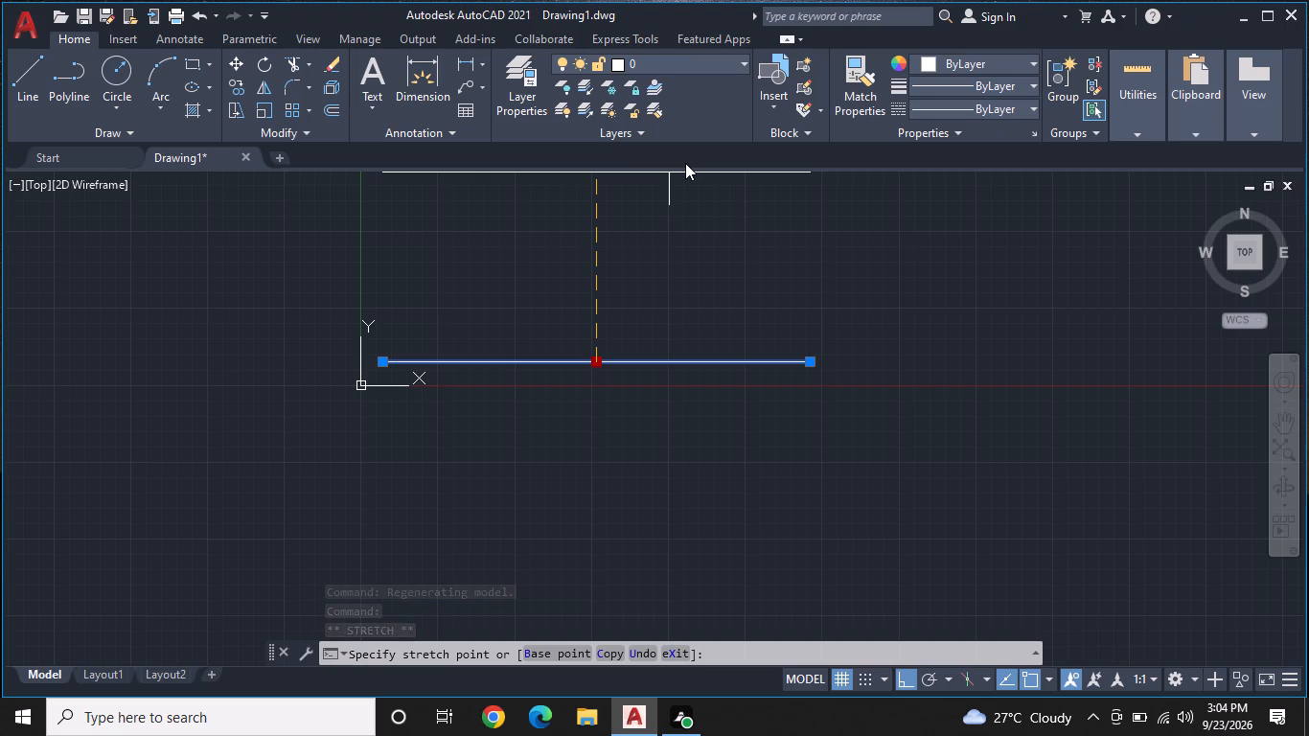
scroll(856, 210, down, 3)
middle_drag(850, 221, 461, 730)
scroll(823, 220, up, 1)
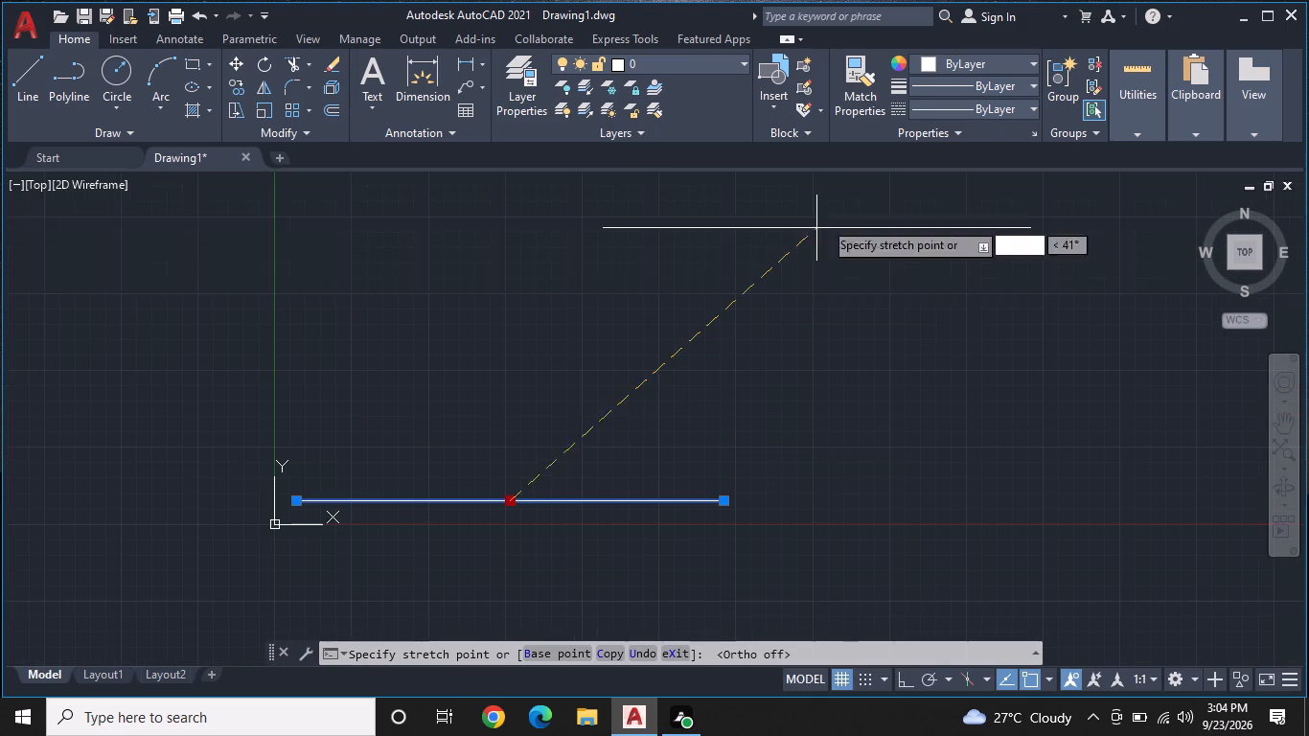
click(811, 233)
scroll(811, 223, down, 2)
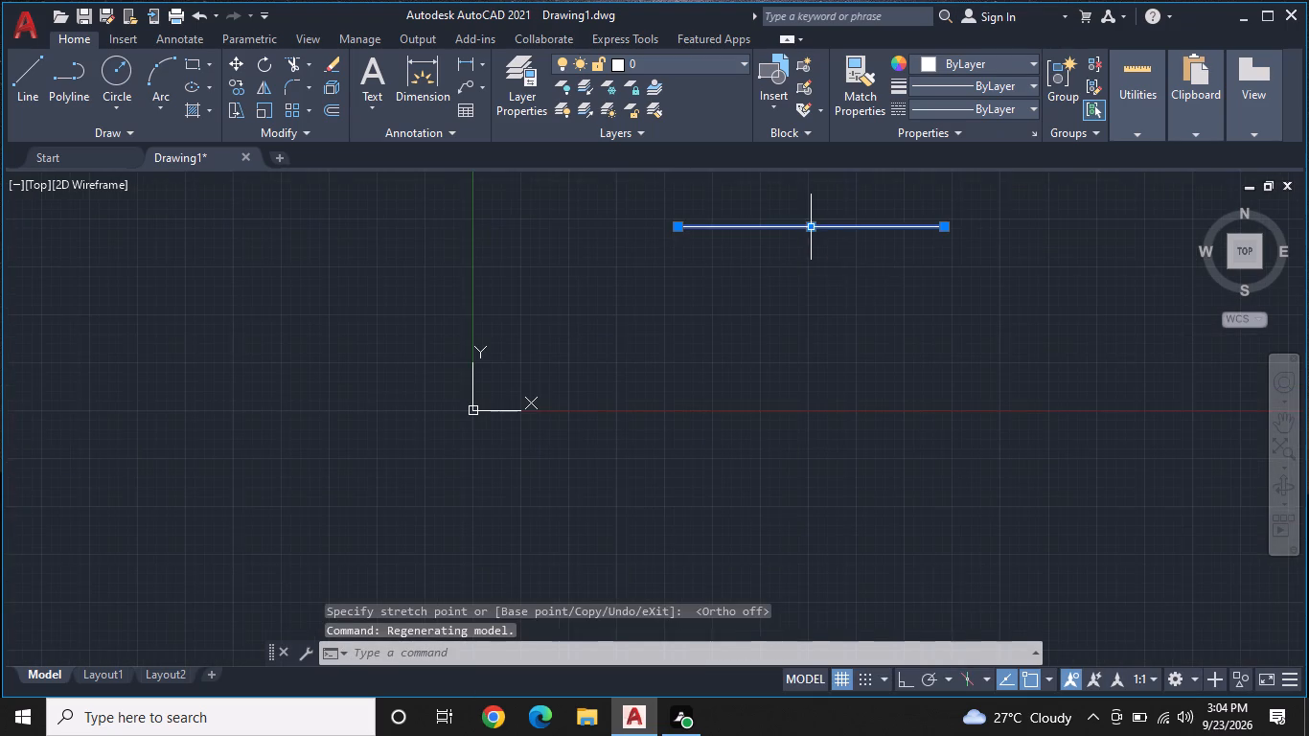
middle_drag(808, 284, 600, 345)
scroll(600, 337, up, 1)
middle_drag(601, 287, 592, 337)
key(Escape)
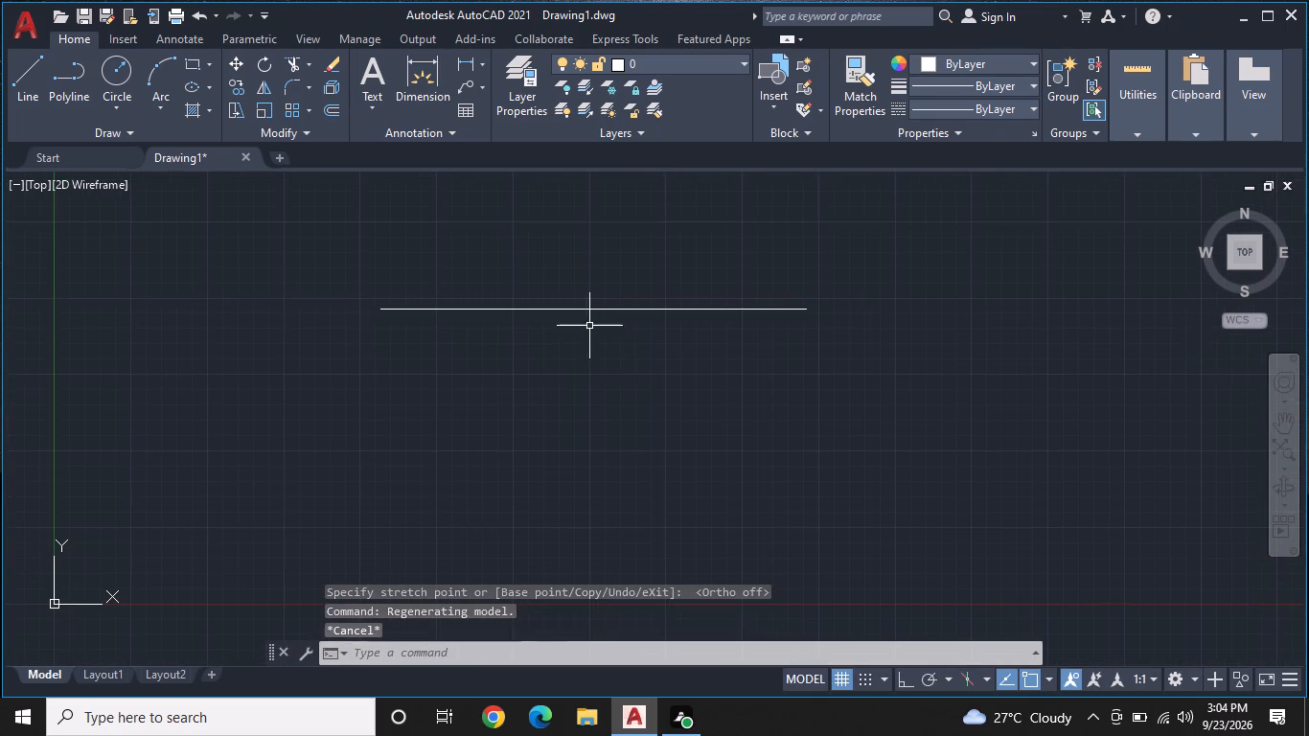
Draw a 44' vertical line straight down from the right end of the 29' line.
middle_click(572, 323)
key(l)
key(space)
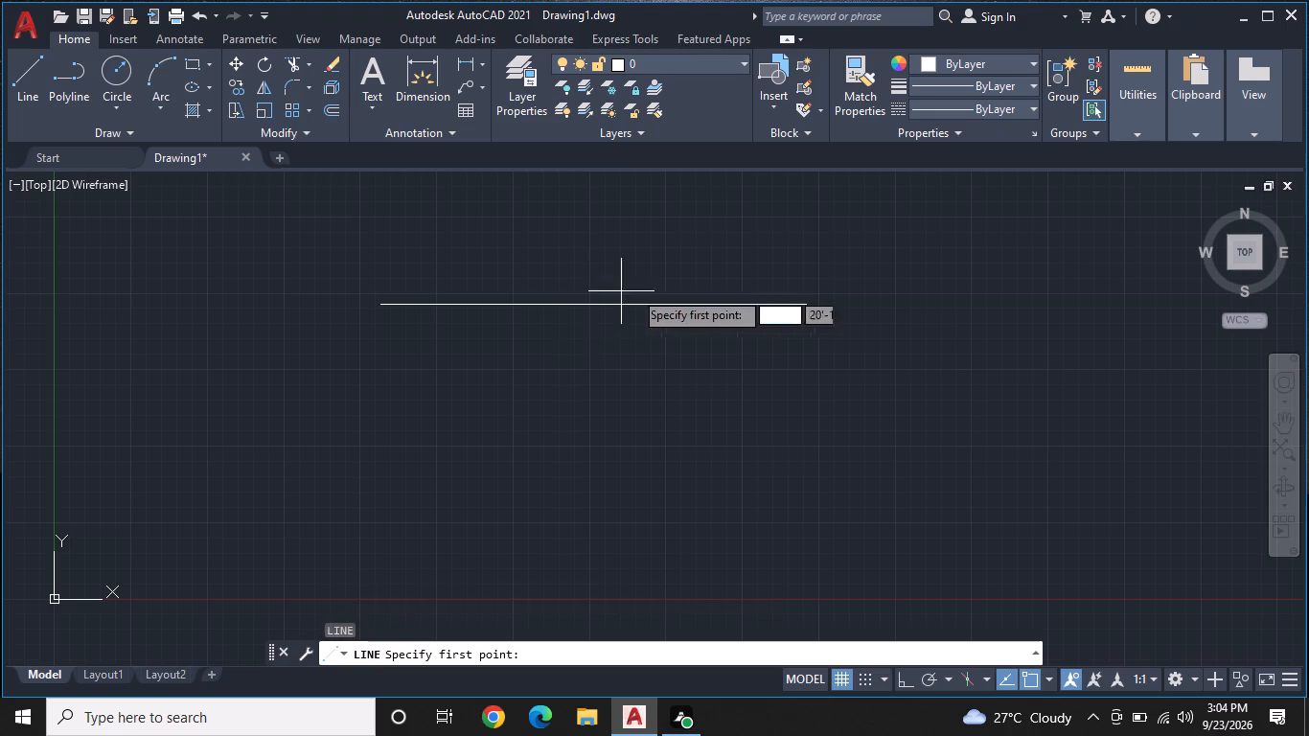
drag(808, 299, 807, 312)
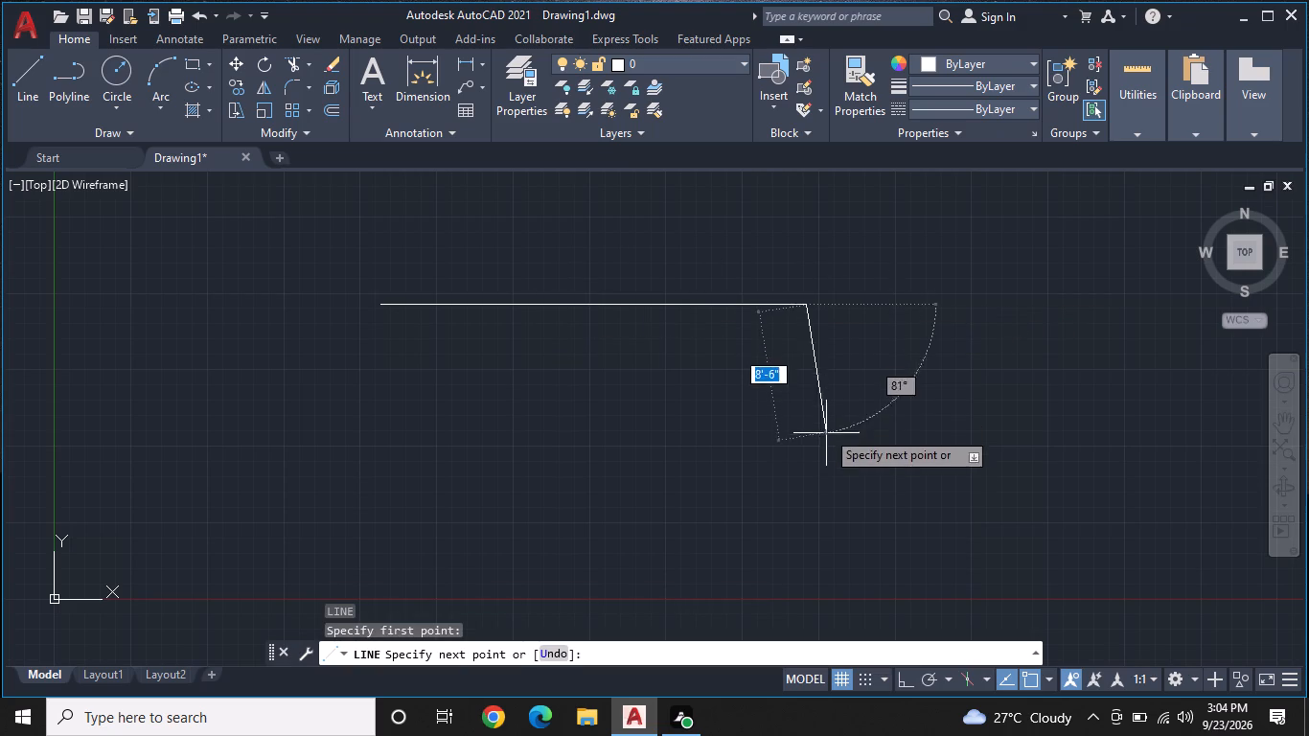
key(F8)
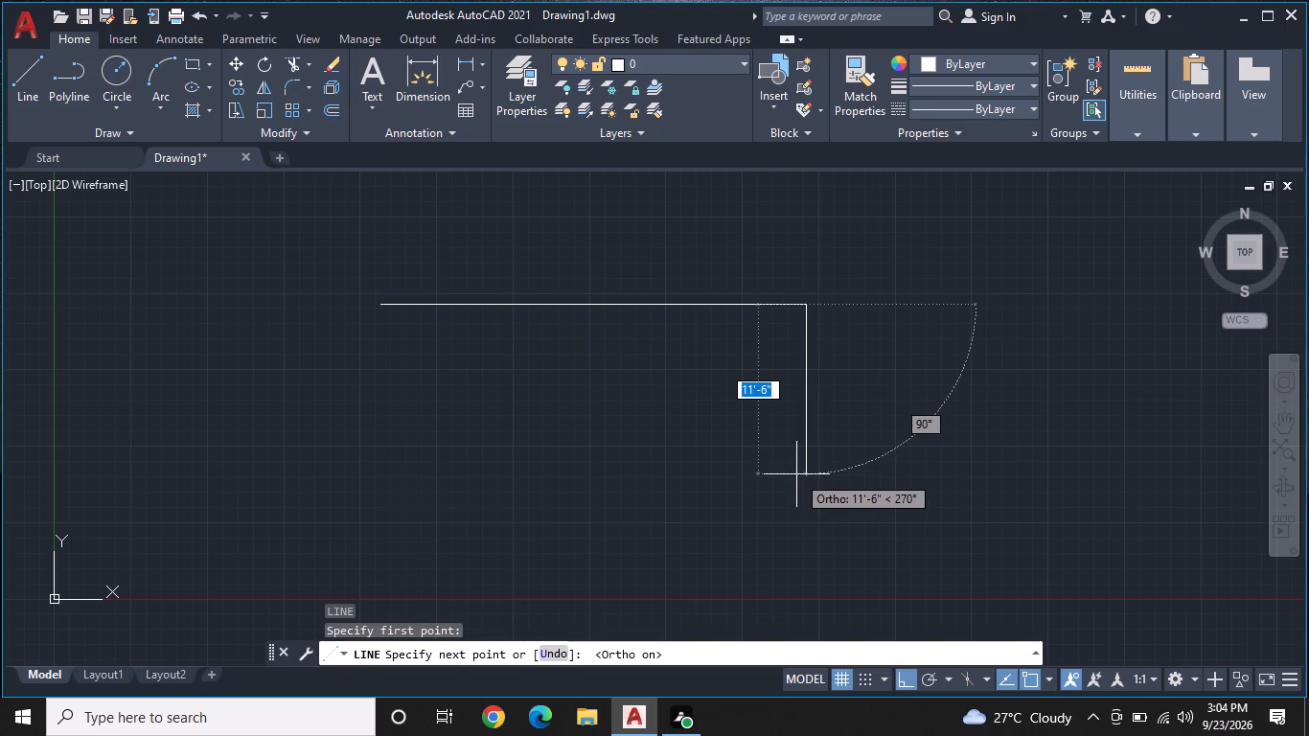
text(44)
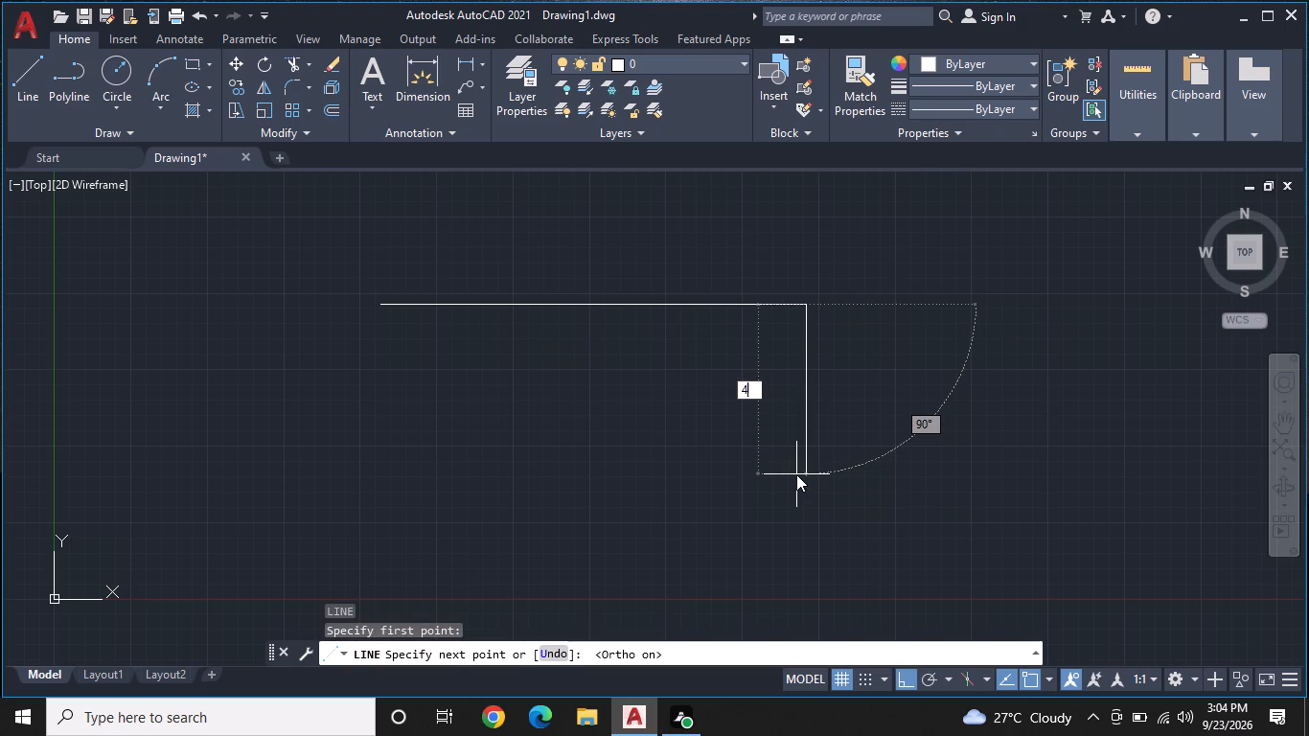
key(apostrophe)
key(Return)
key(Escape)
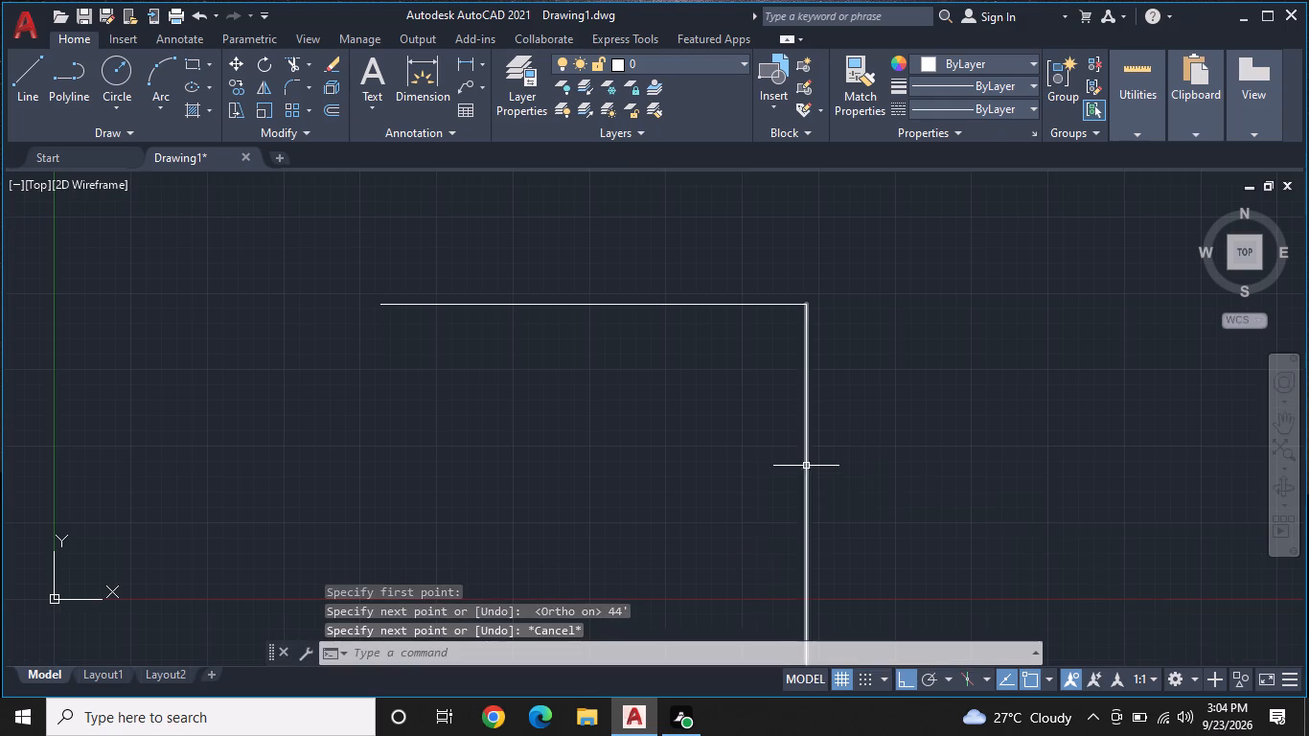
Move both lines together from their shared corner to a spot farther up and right of the origin, with Ortho off.
scroll(805, 458, down, 3)
middle_drag(776, 424, 799, 375)
scroll(805, 374, up, 1)
drag(717, 296, 728, 302)
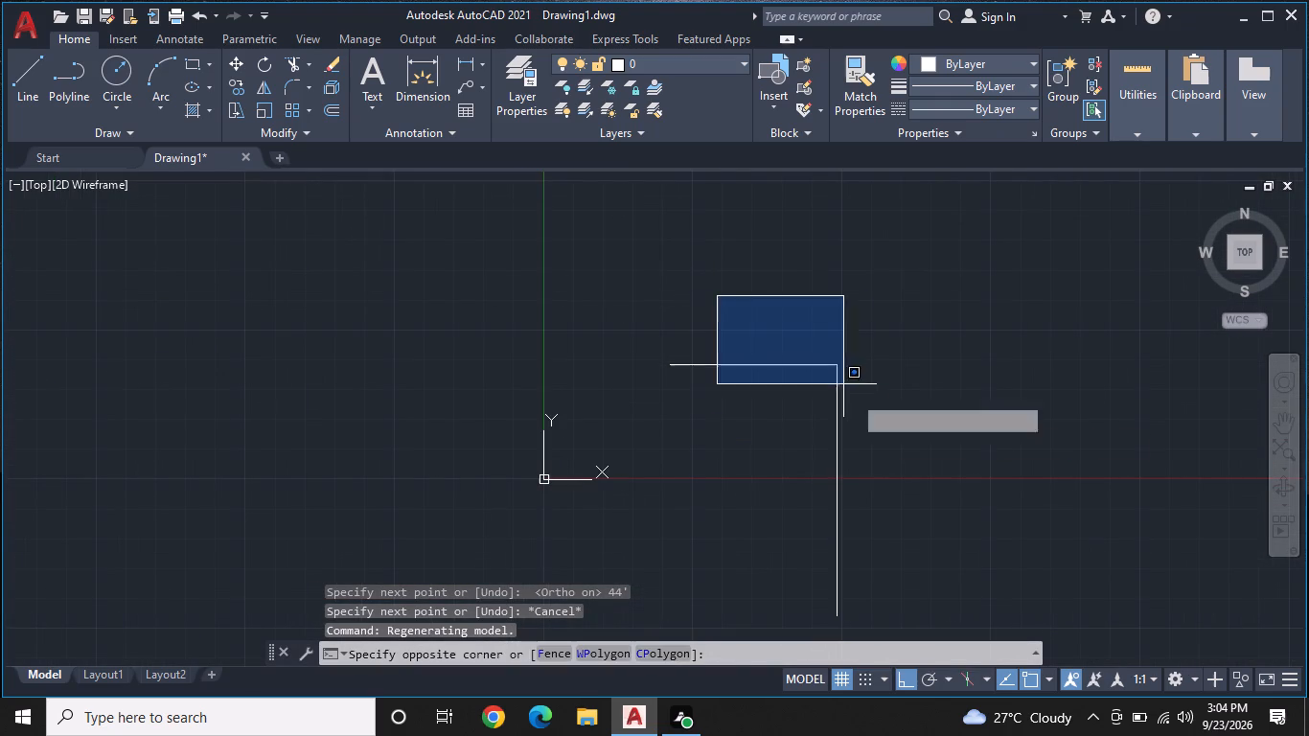
click(959, 508)
drag(885, 436, 878, 420)
click(756, 301)
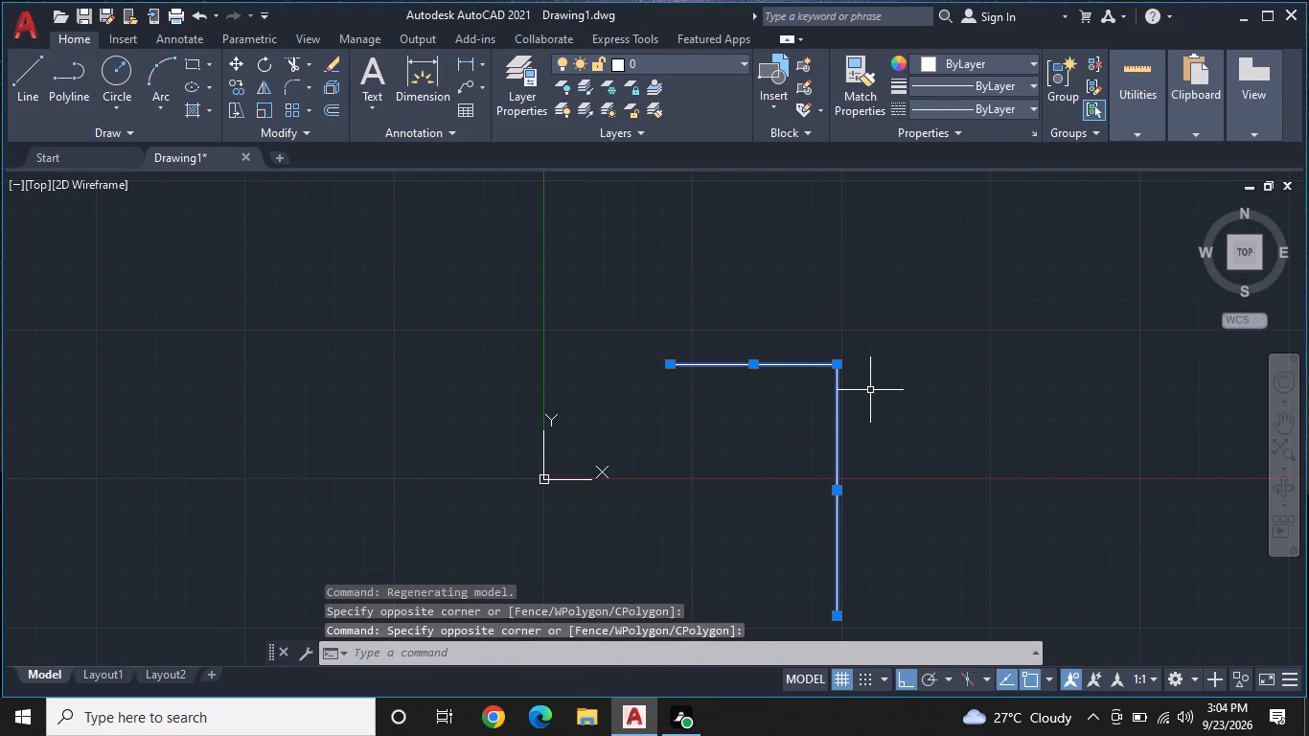
text(M)
key(space)
click(833, 363)
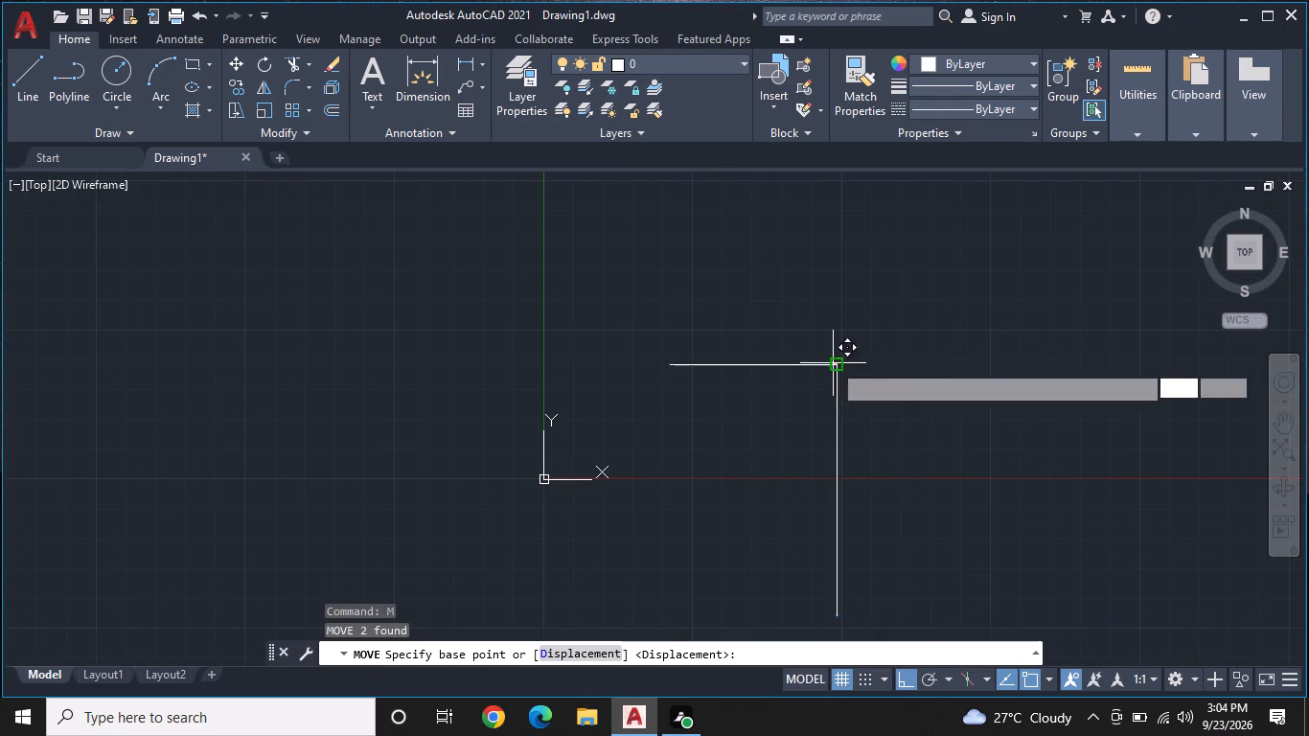
scroll(971, 218, down, 3)
middle_drag(958, 235, 771, 353)
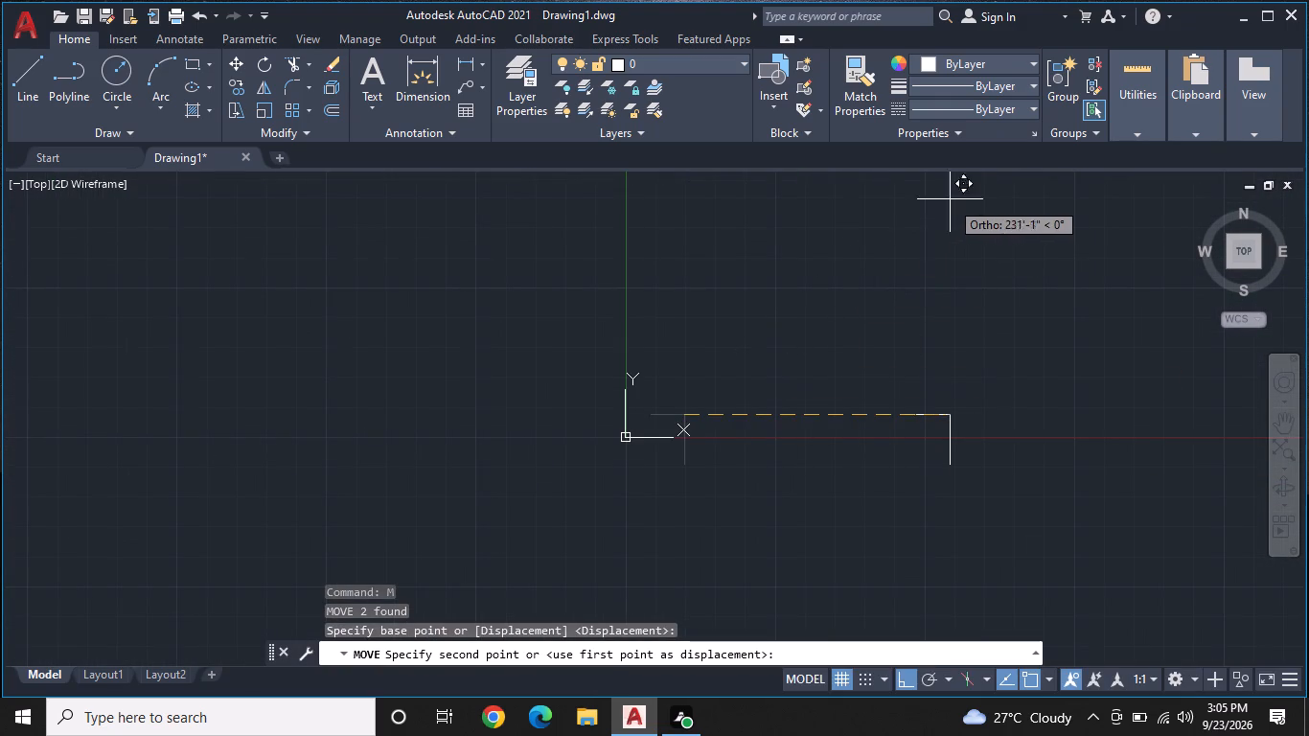
key(F8)
middle_drag(952, 230, 777, 321)
scroll(779, 311, up, 1)
click(926, 197)
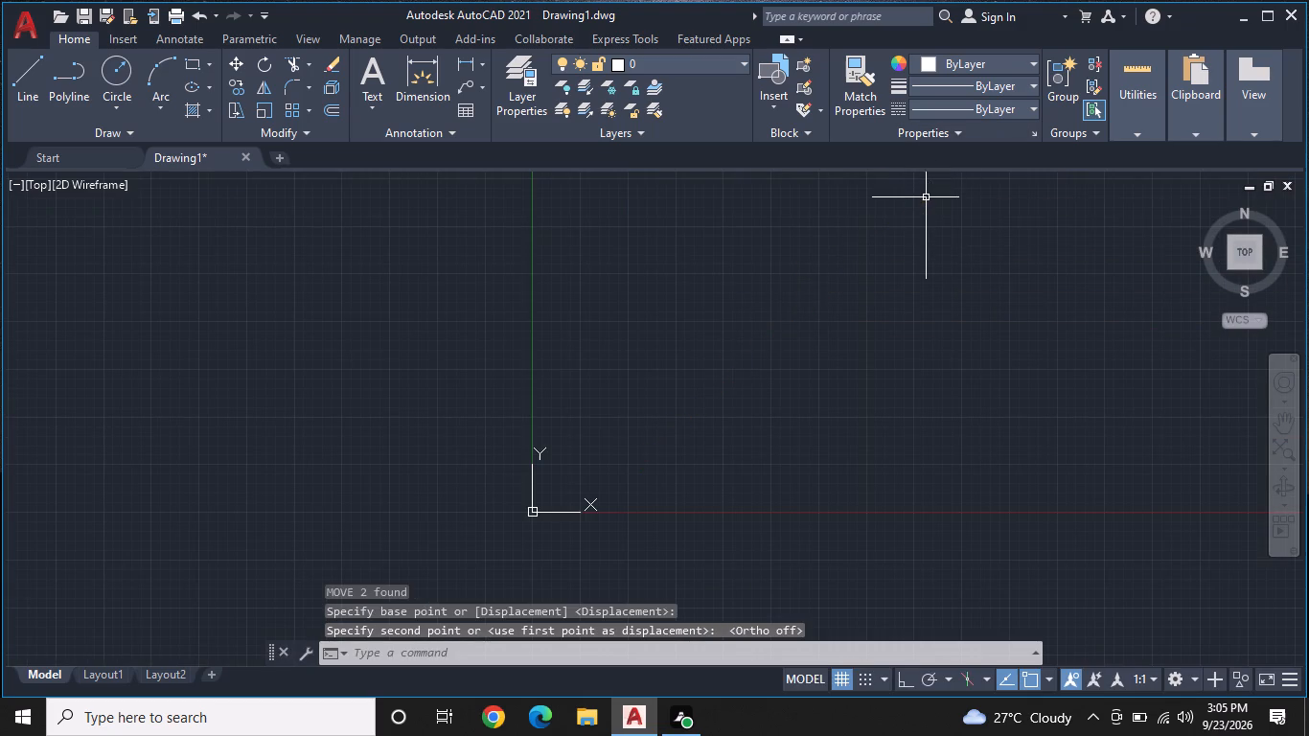
Draw a 44' line down from the top line's left end and continue it to the right line's lower end, closing the rectangle.
middle_drag(920, 229, 793, 297)
scroll(811, 277, up, 2)
middle_drag(856, 225, 1088, 517)
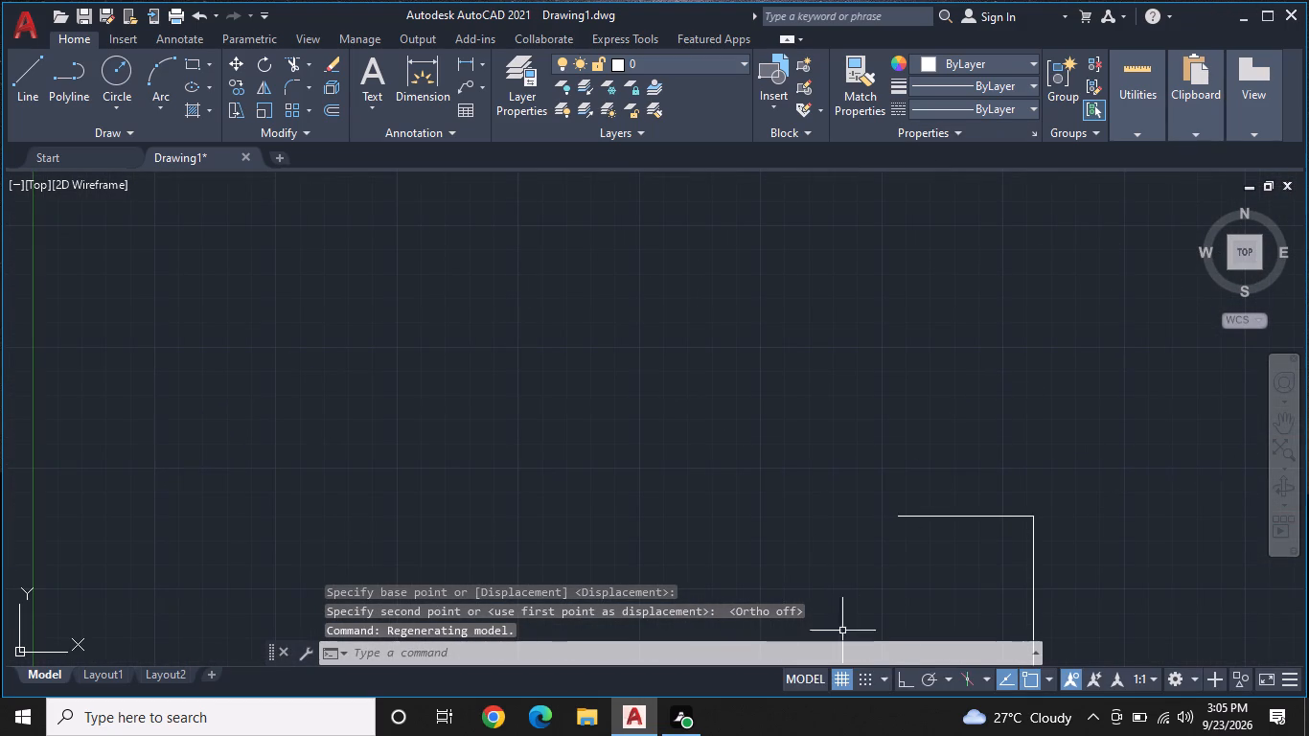
middle_drag(977, 544, 841, 505)
scroll(886, 568, down, 1)
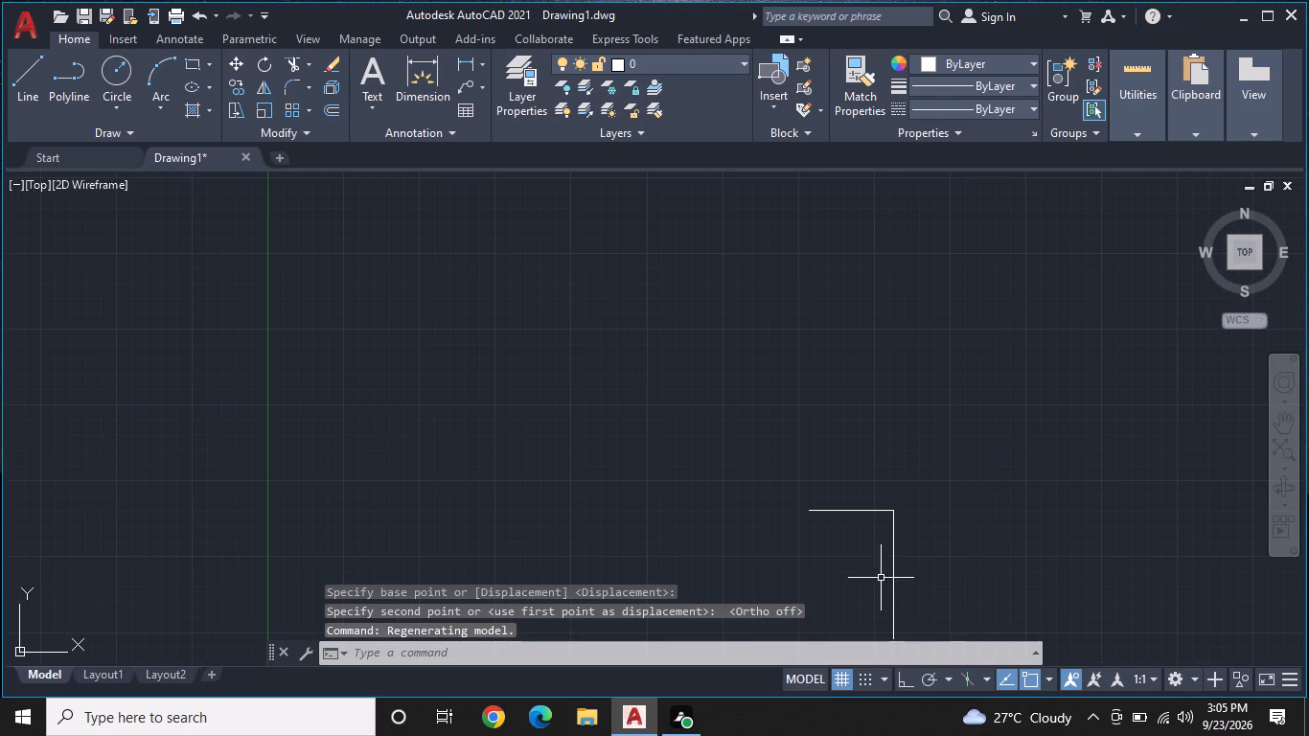
middle_drag(848, 427, 848, 405)
middle_drag(850, 552, 861, 364)
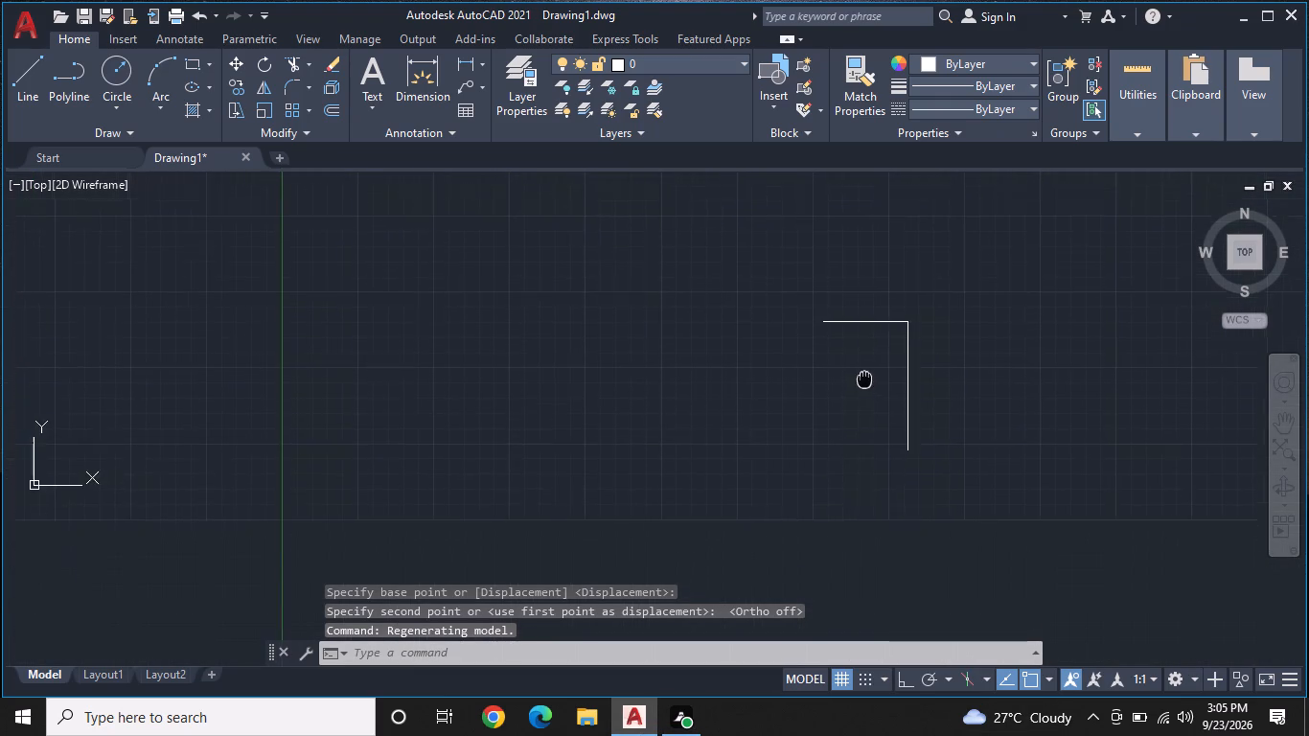
middle_drag(861, 364, 858, 361)
scroll(858, 361, up, 1)
scroll(1035, 401, up, 1)
scroll(964, 366, up, 1)
middle_drag(964, 366, 981, 486)
scroll(982, 488, down, 1)
text(L)
key(space)
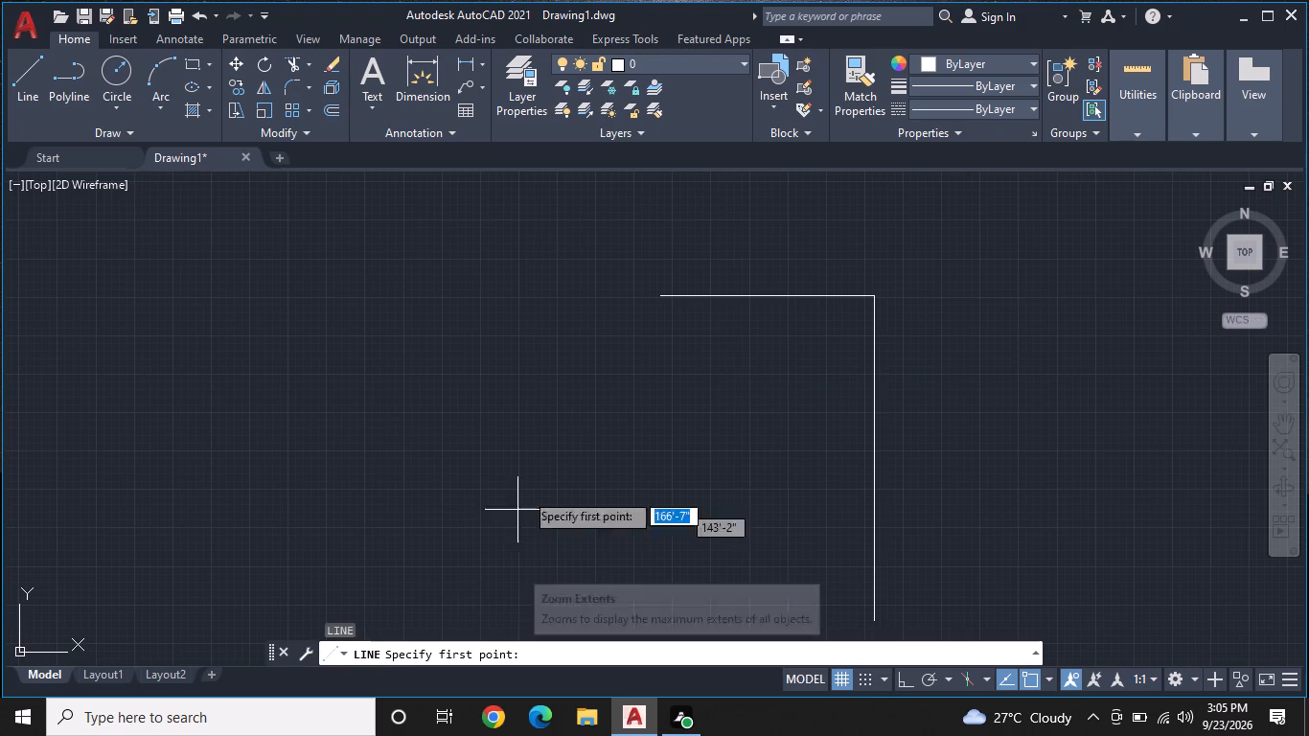
click(661, 296)
key(F8)
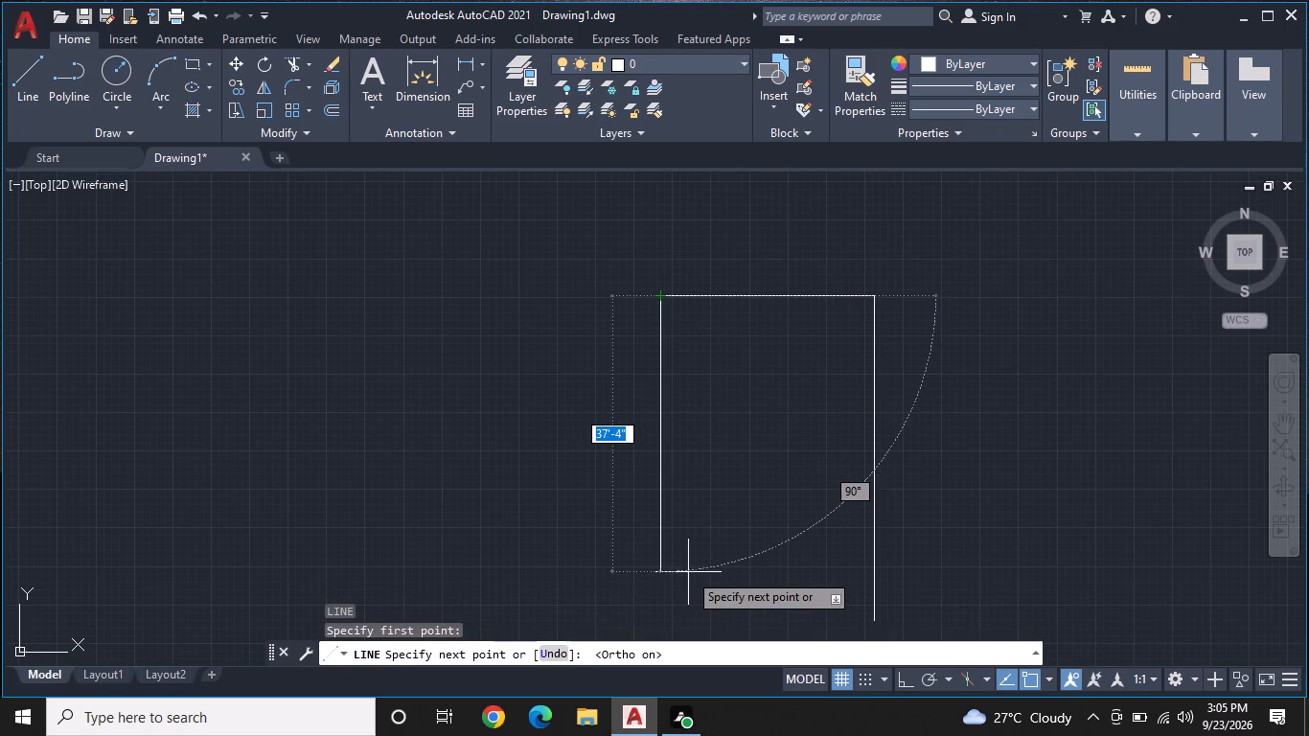
text(44')
key(Return)
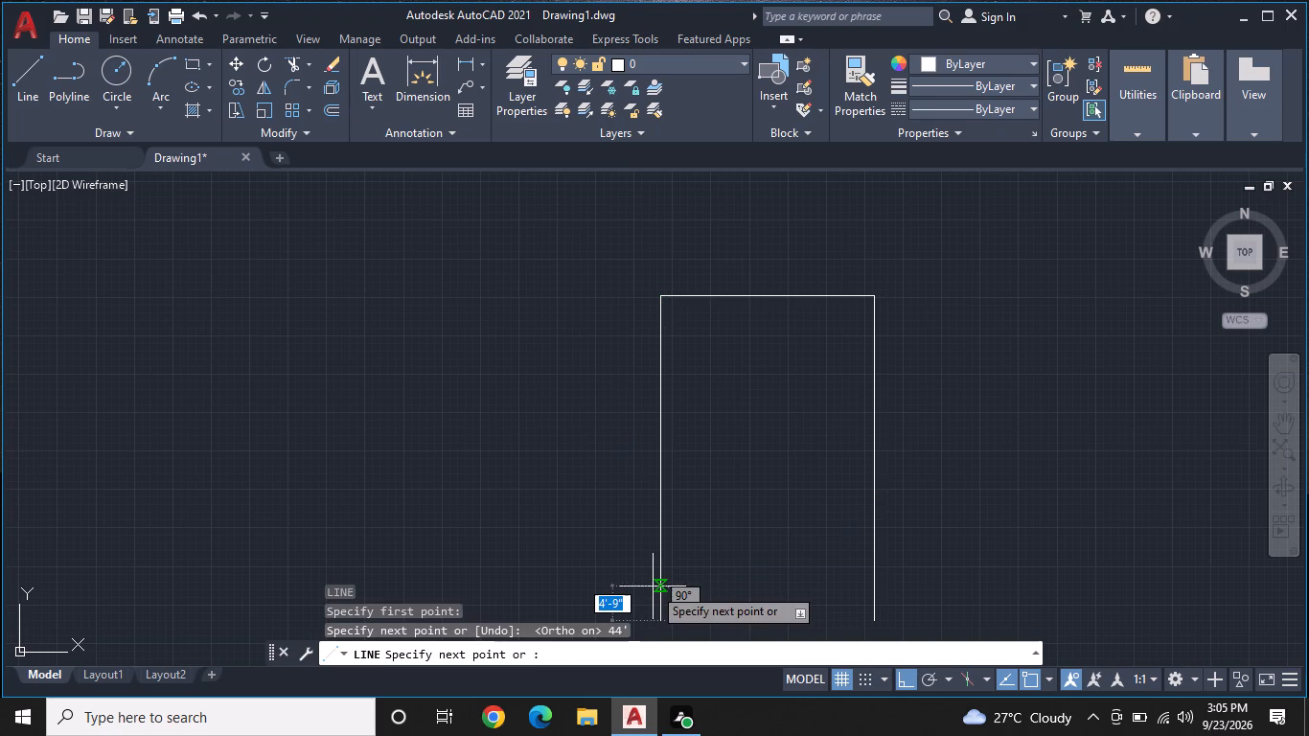
click(872, 616)
key(Escape)
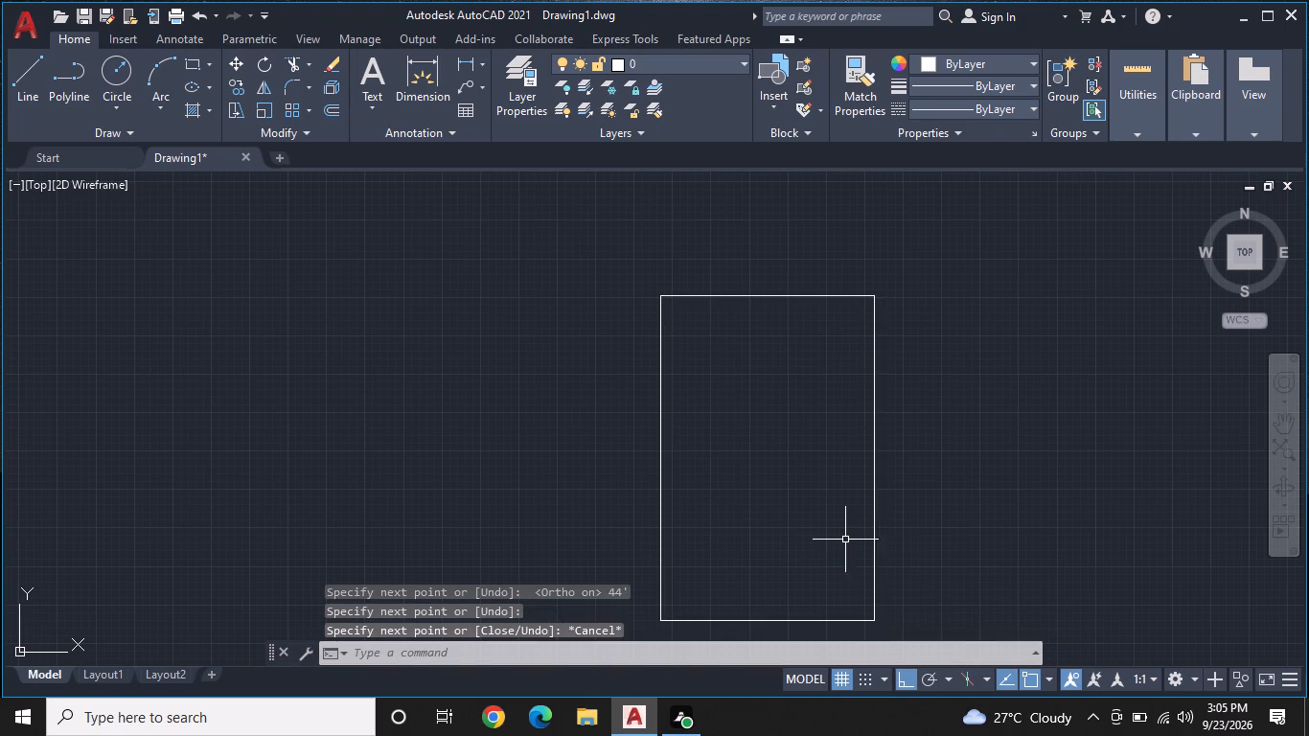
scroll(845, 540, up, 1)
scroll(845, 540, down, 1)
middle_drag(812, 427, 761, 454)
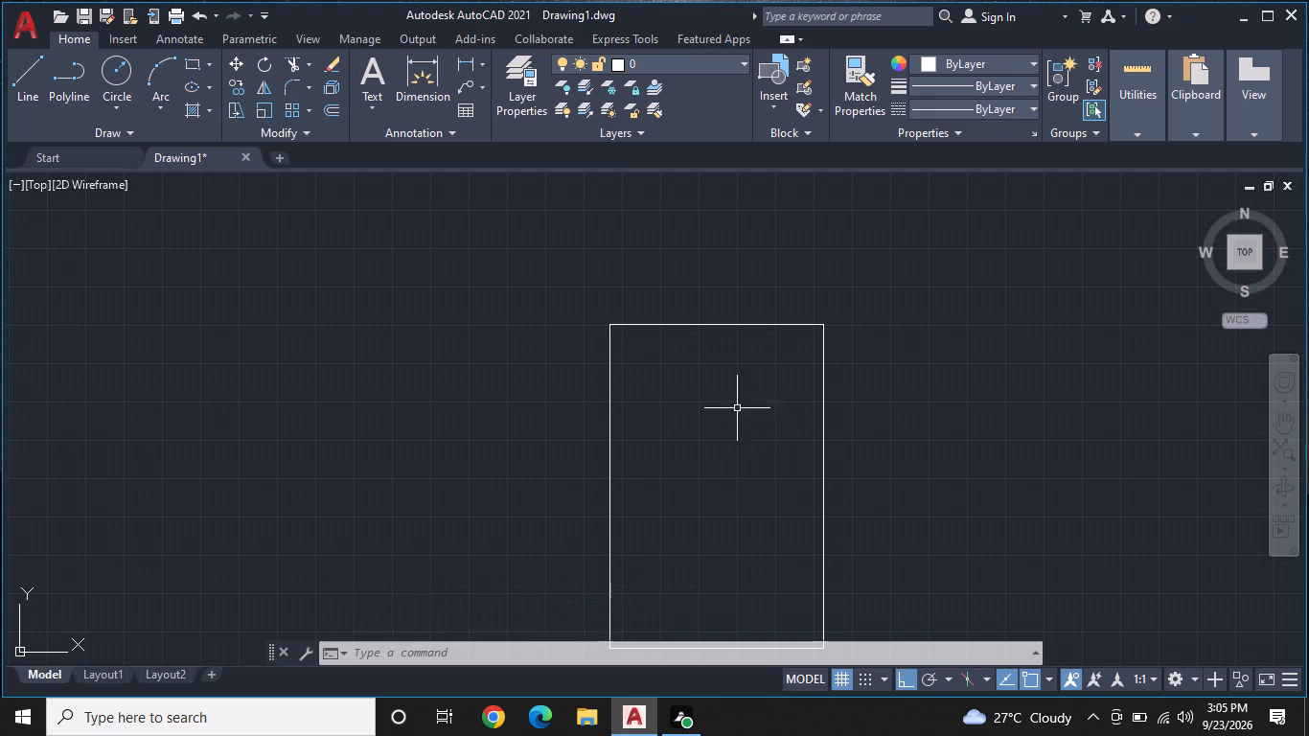
Offset the rectangle's right 44' line 9" inward.
text(OF)
key(space)
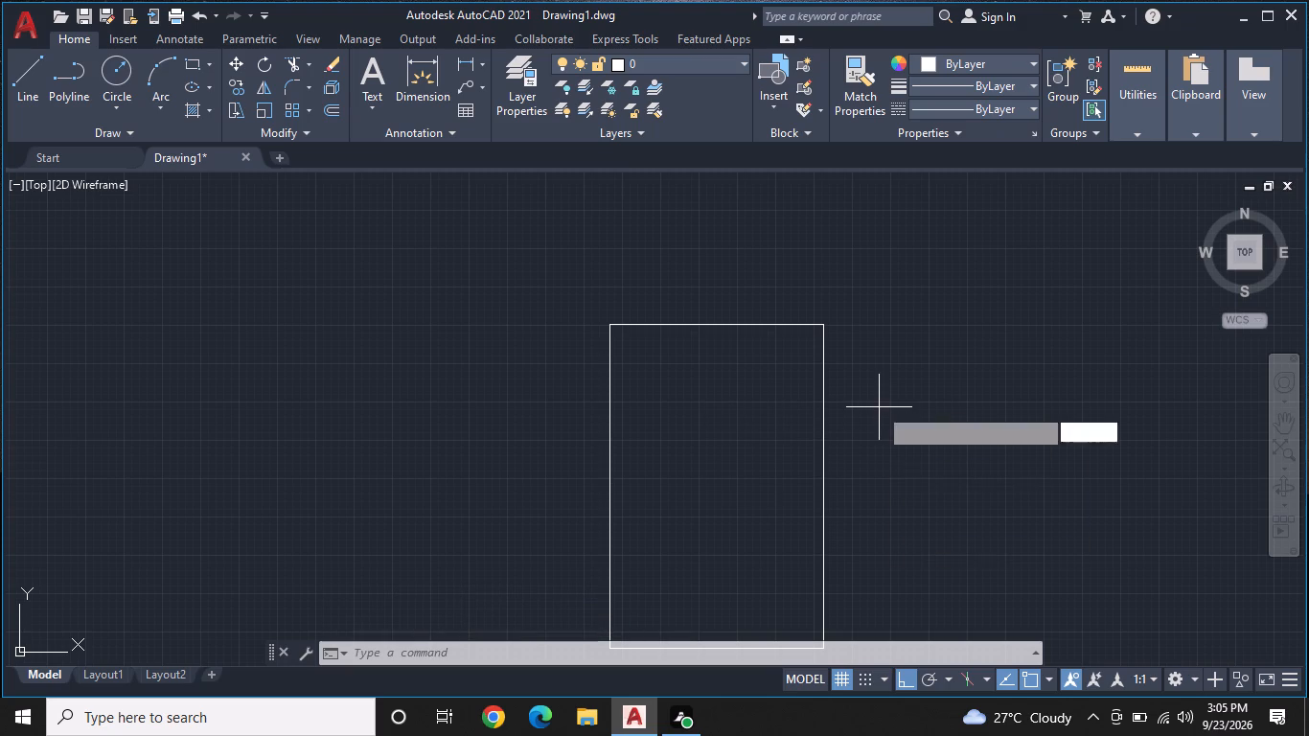
key(9)
key(shift+quotedbl)
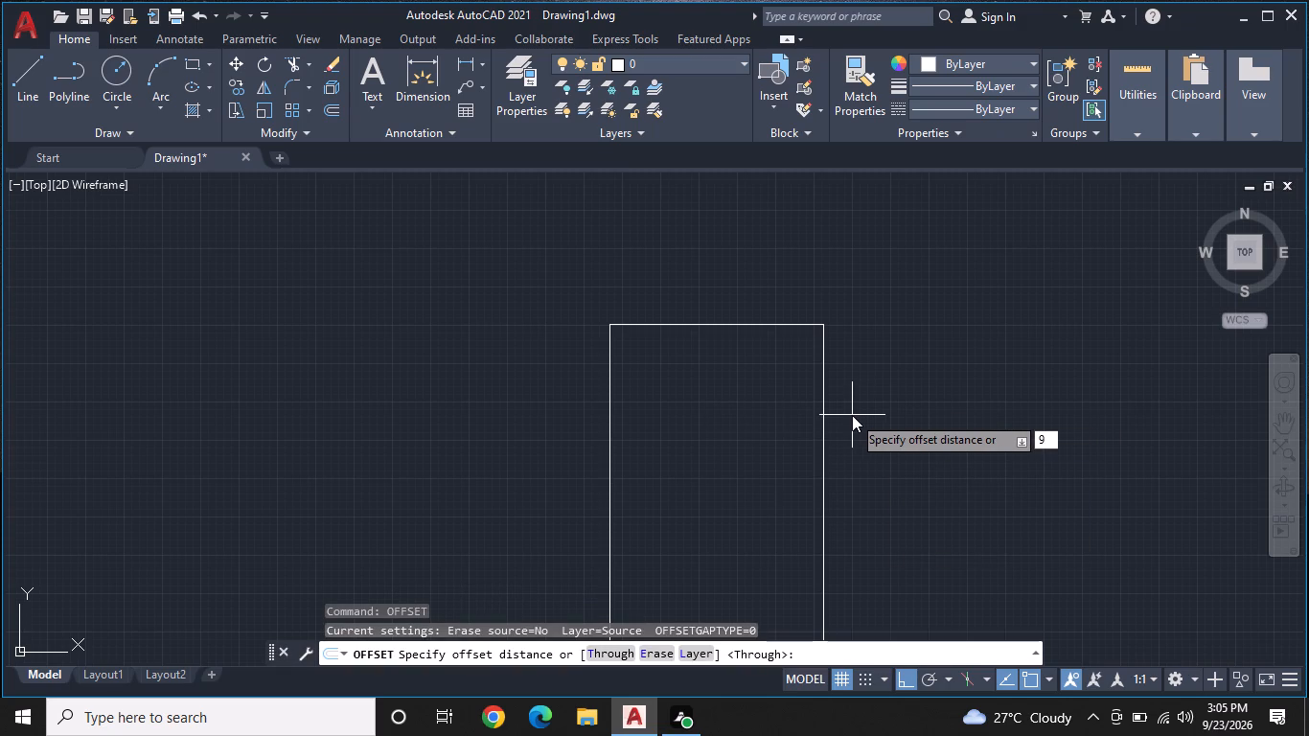
key(Return)
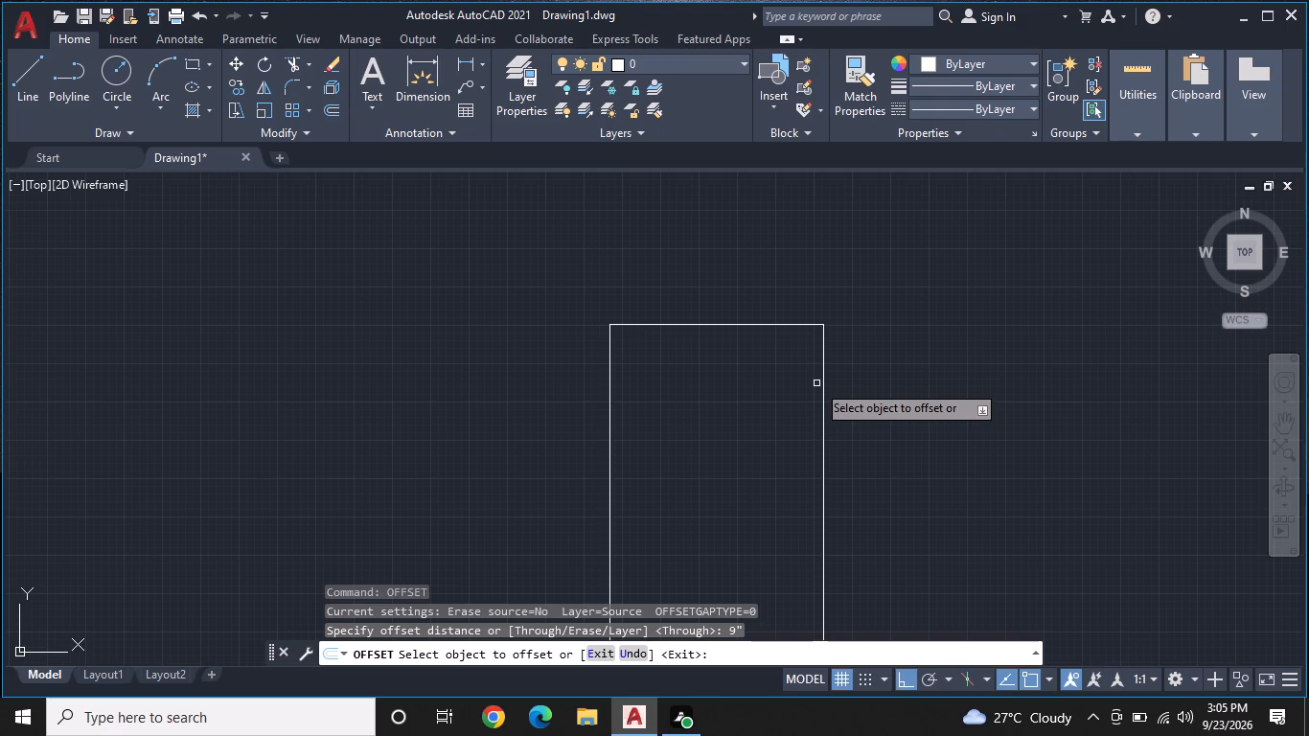
click(820, 367)
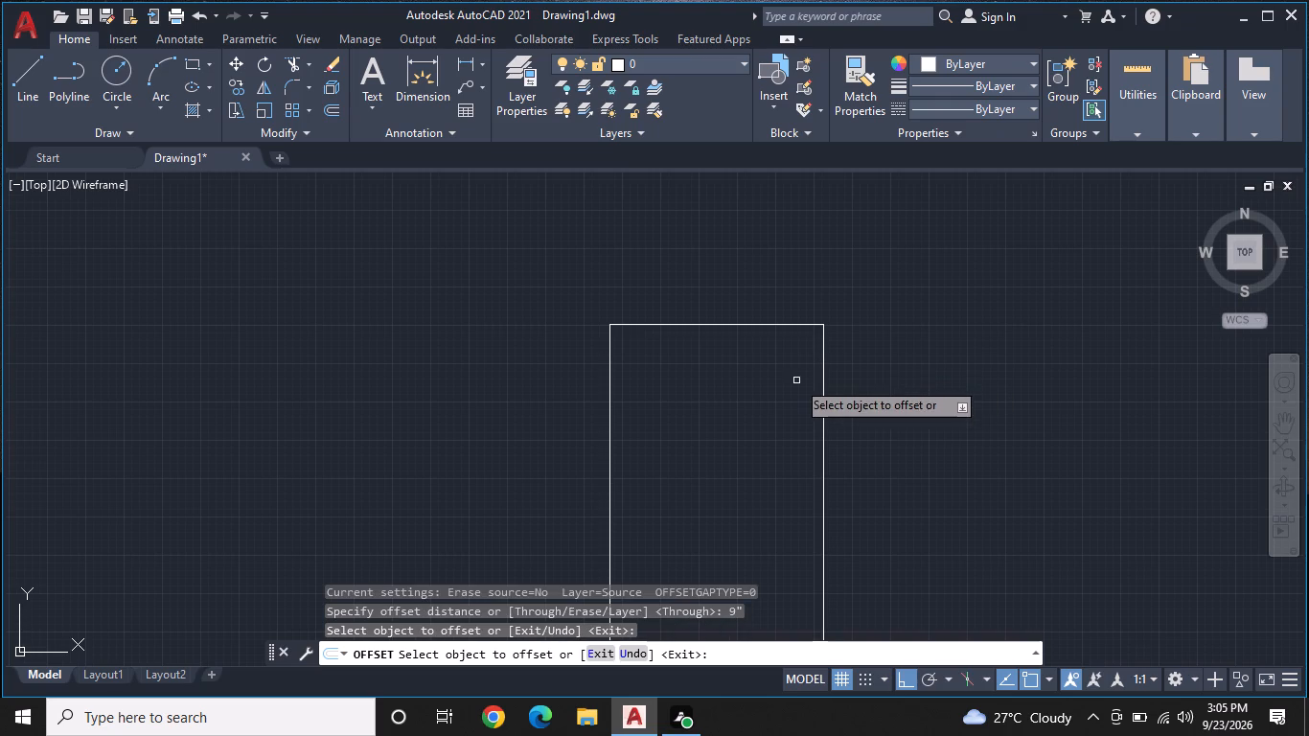
double_click(820, 379)
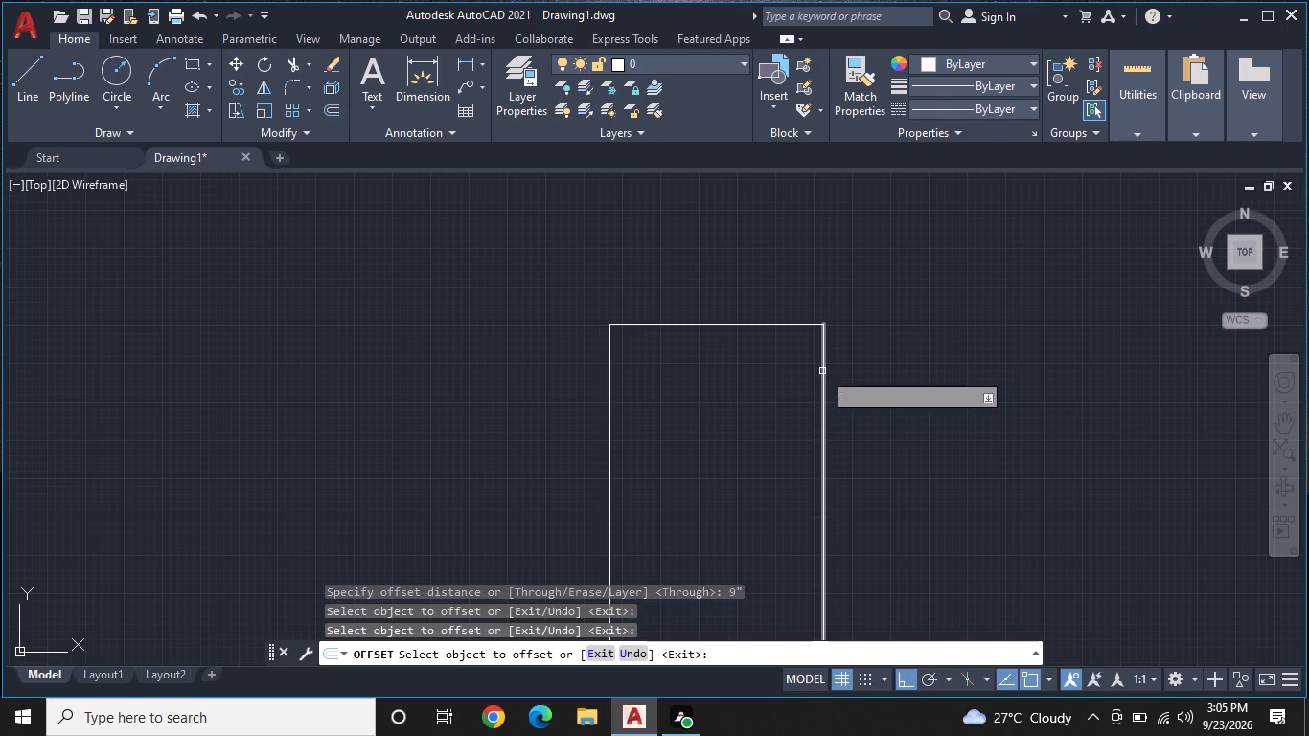
click(822, 371)
click(804, 372)
click(757, 391)
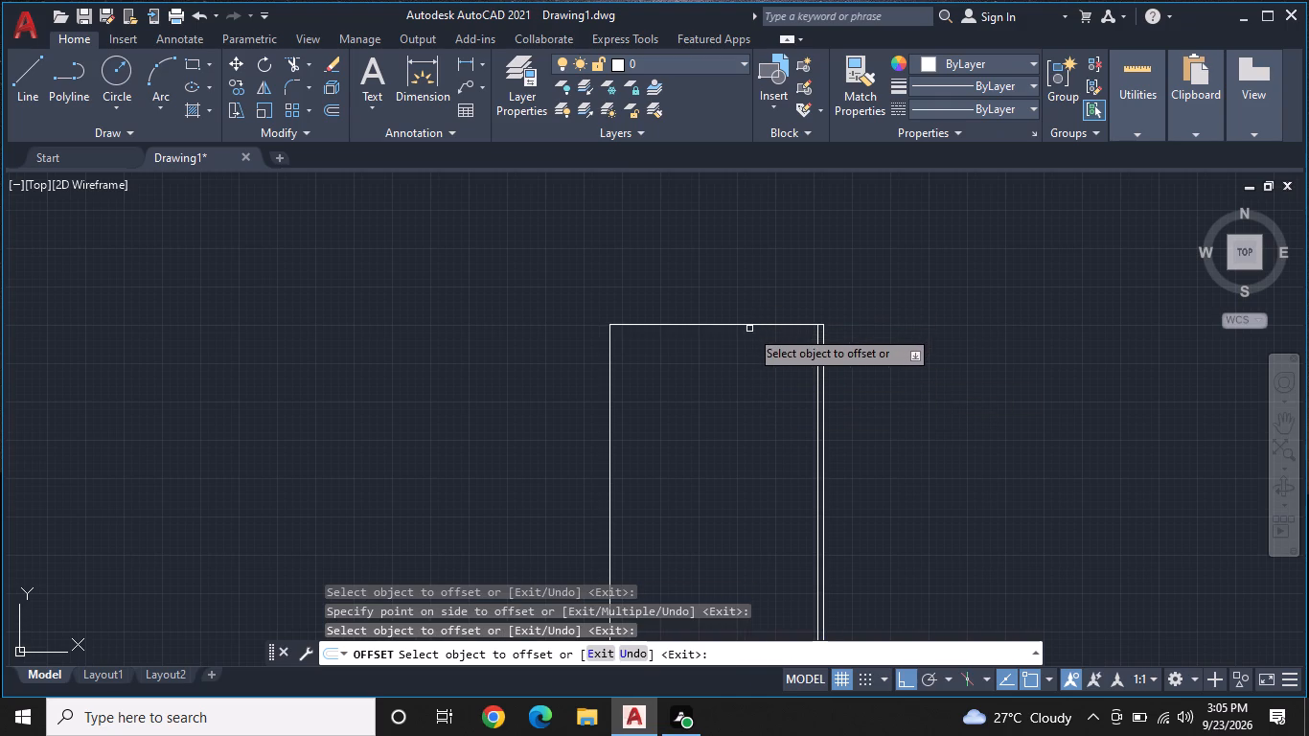
Offset the rectangle's top line and left line inward by the same 9" distance.
click(751, 321)
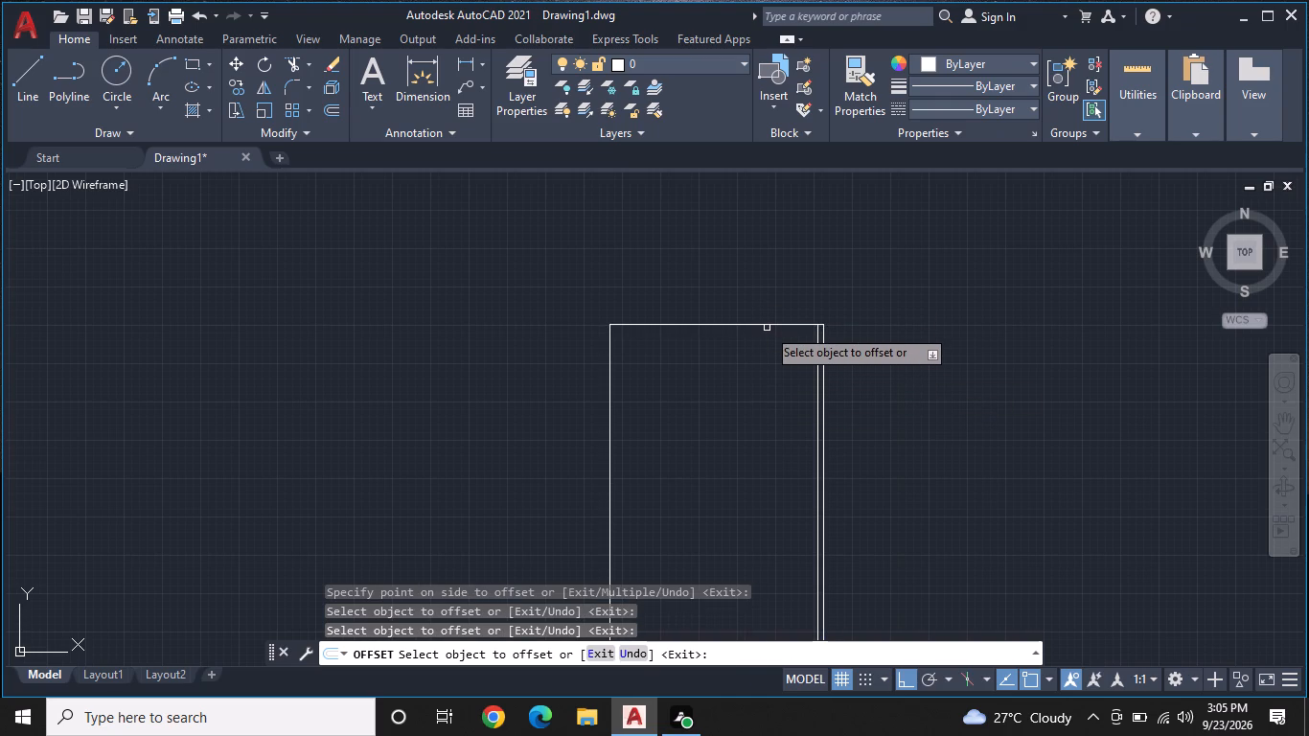
click(767, 328)
scroll(767, 328, up, 1)
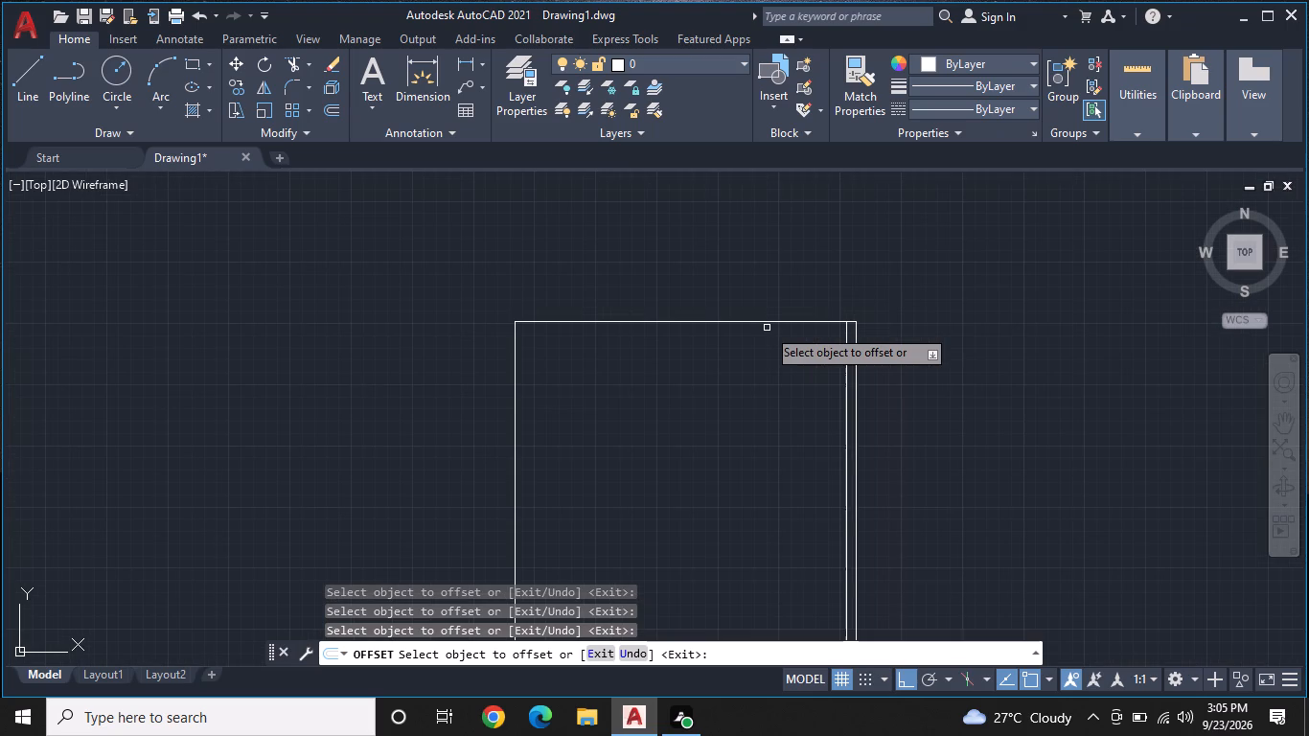
click(769, 326)
click(770, 324)
click(757, 375)
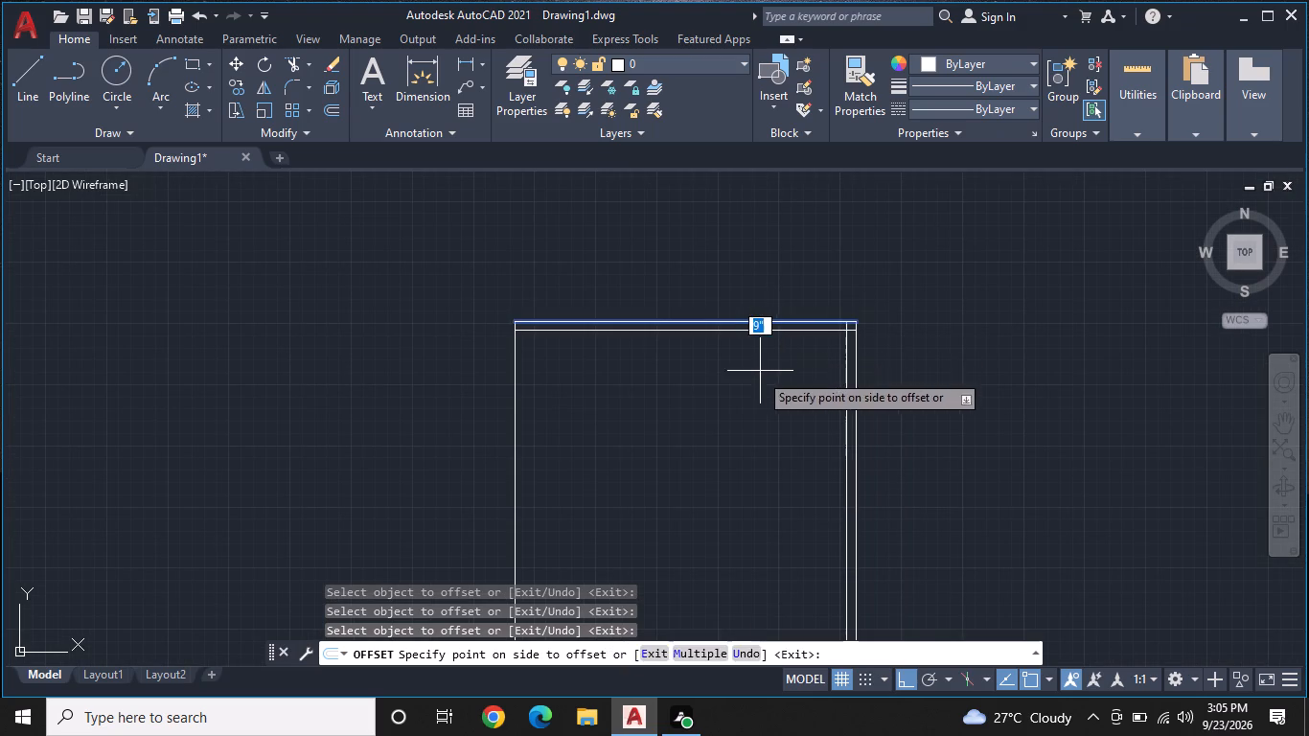
click(514, 397)
click(695, 373)
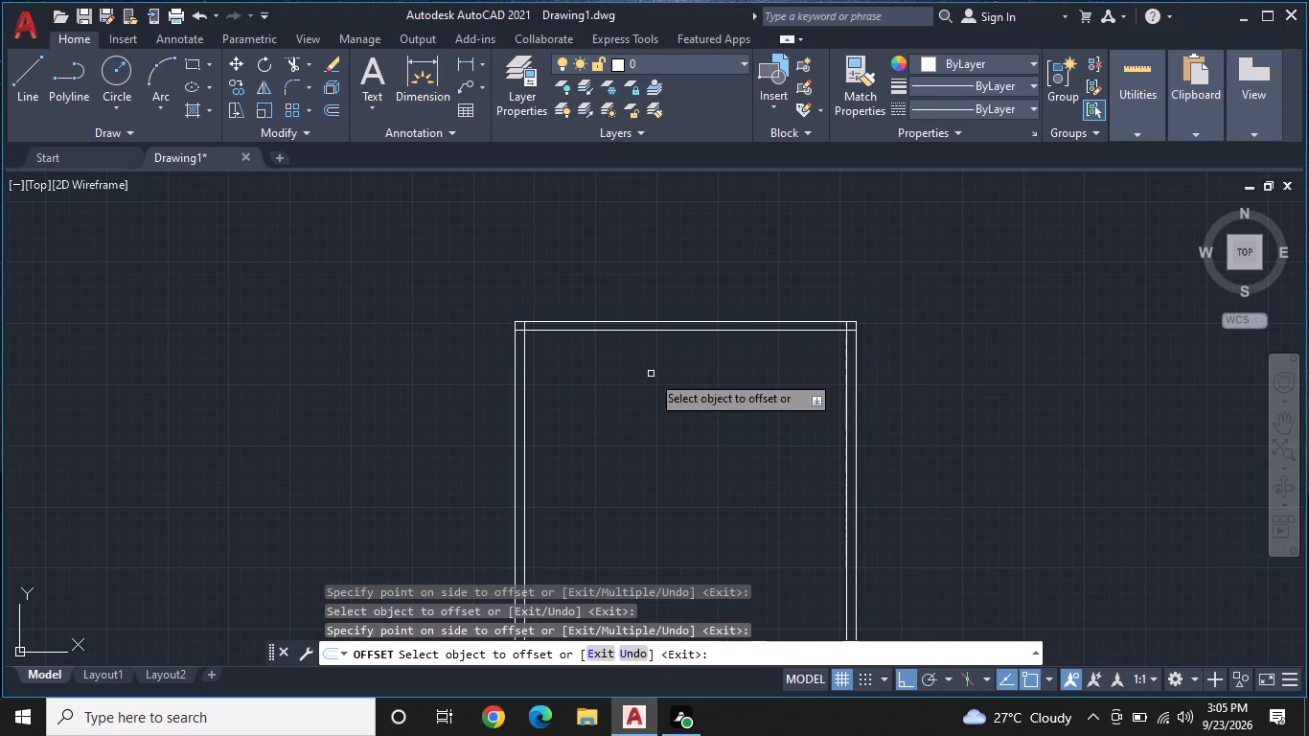
key(Escape)
Trim the overlapping ends of the offset lines at the top-left and top-right corners to form clean inner wall corners.
text(TR)
key(space)
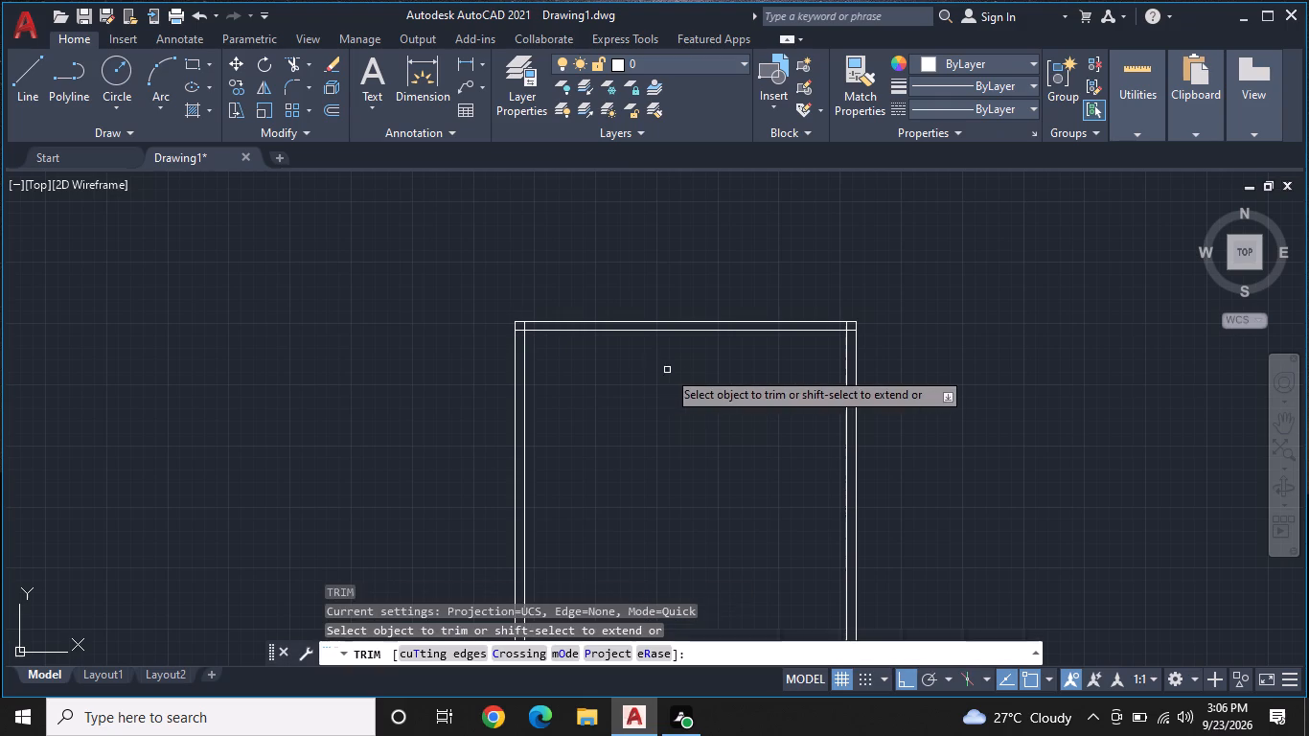
scroll(667, 370, up, 2)
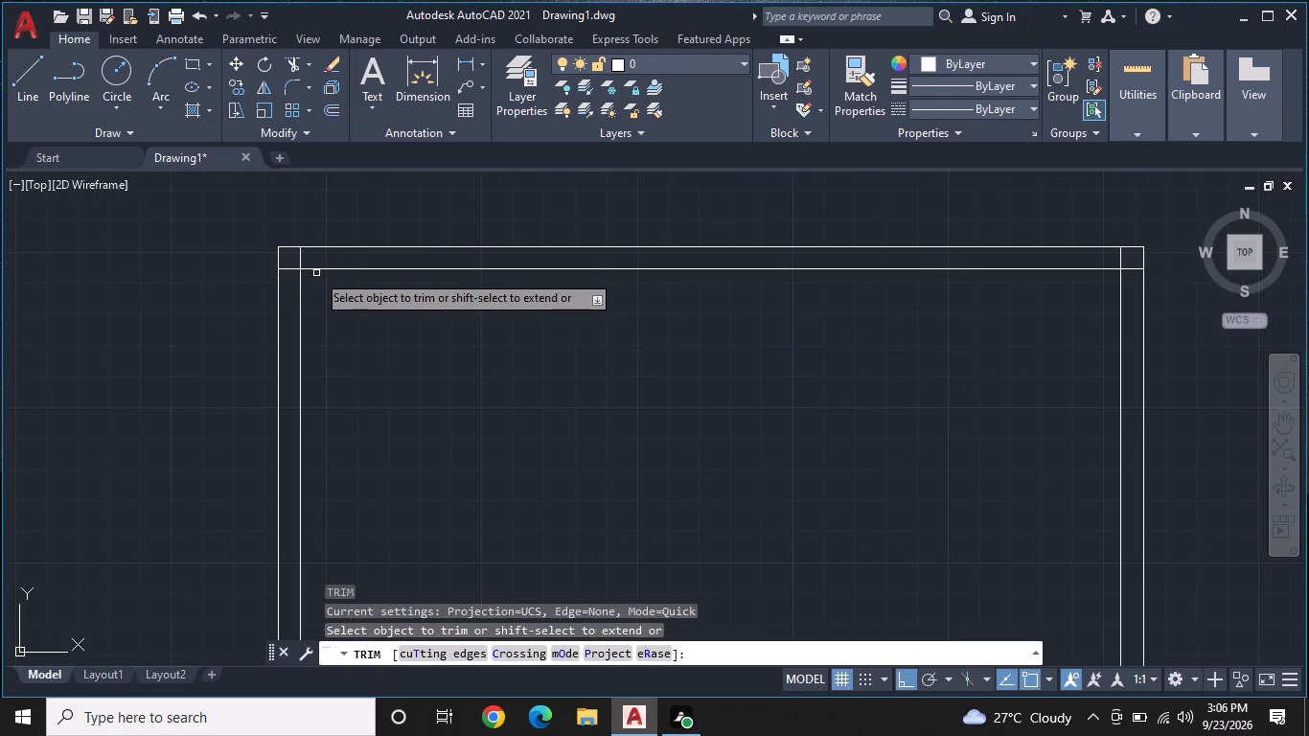
click(304, 257)
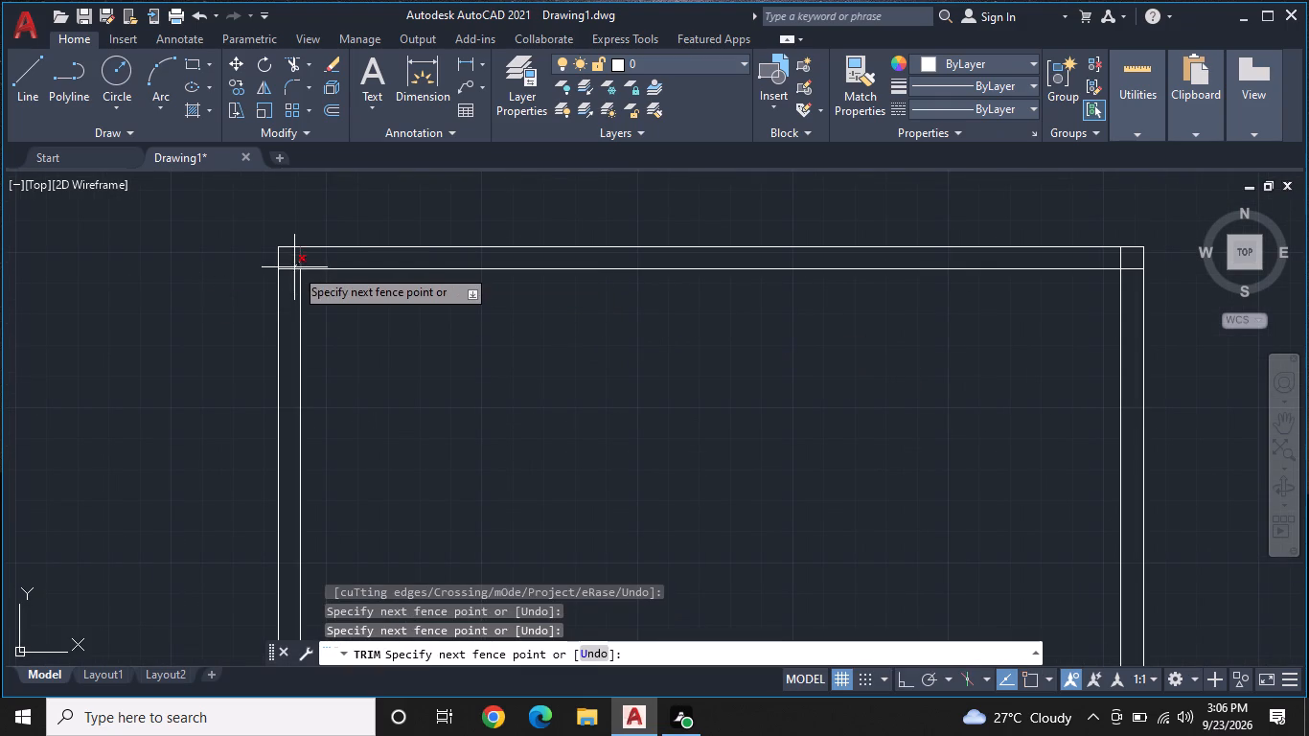
click(279, 274)
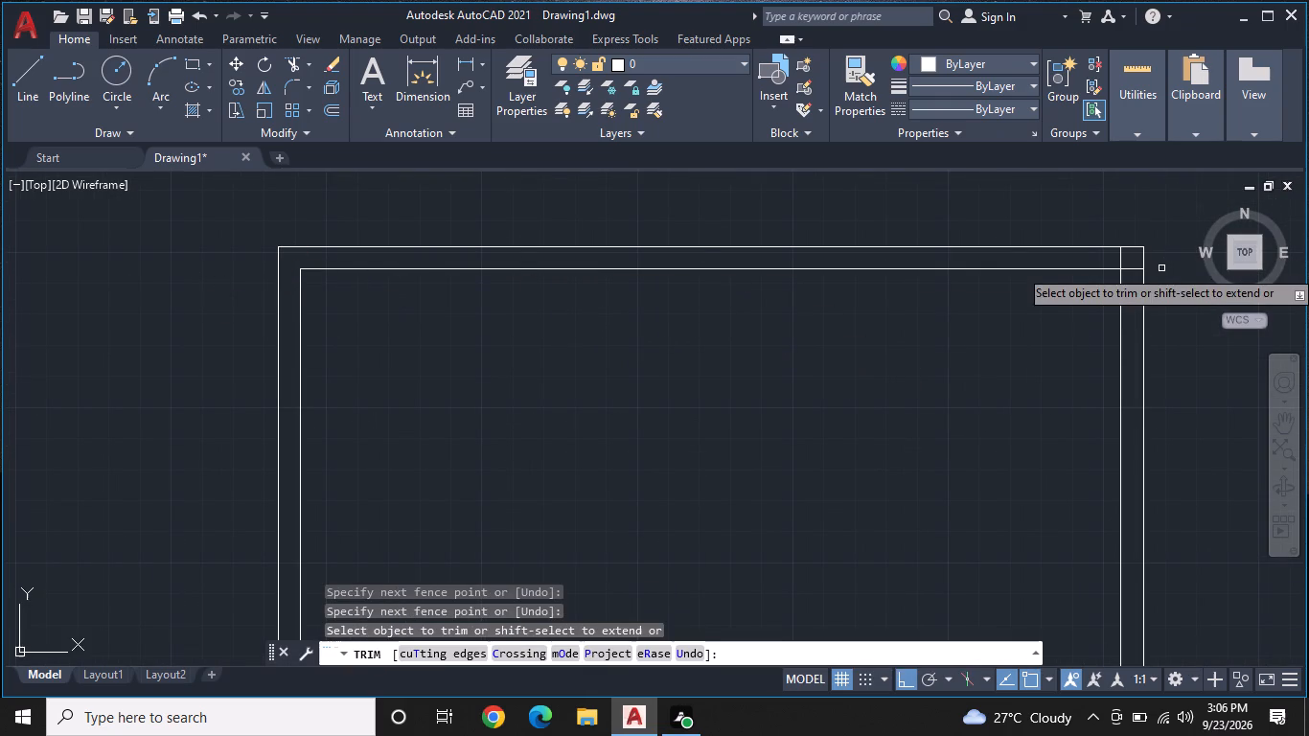
click(1109, 262)
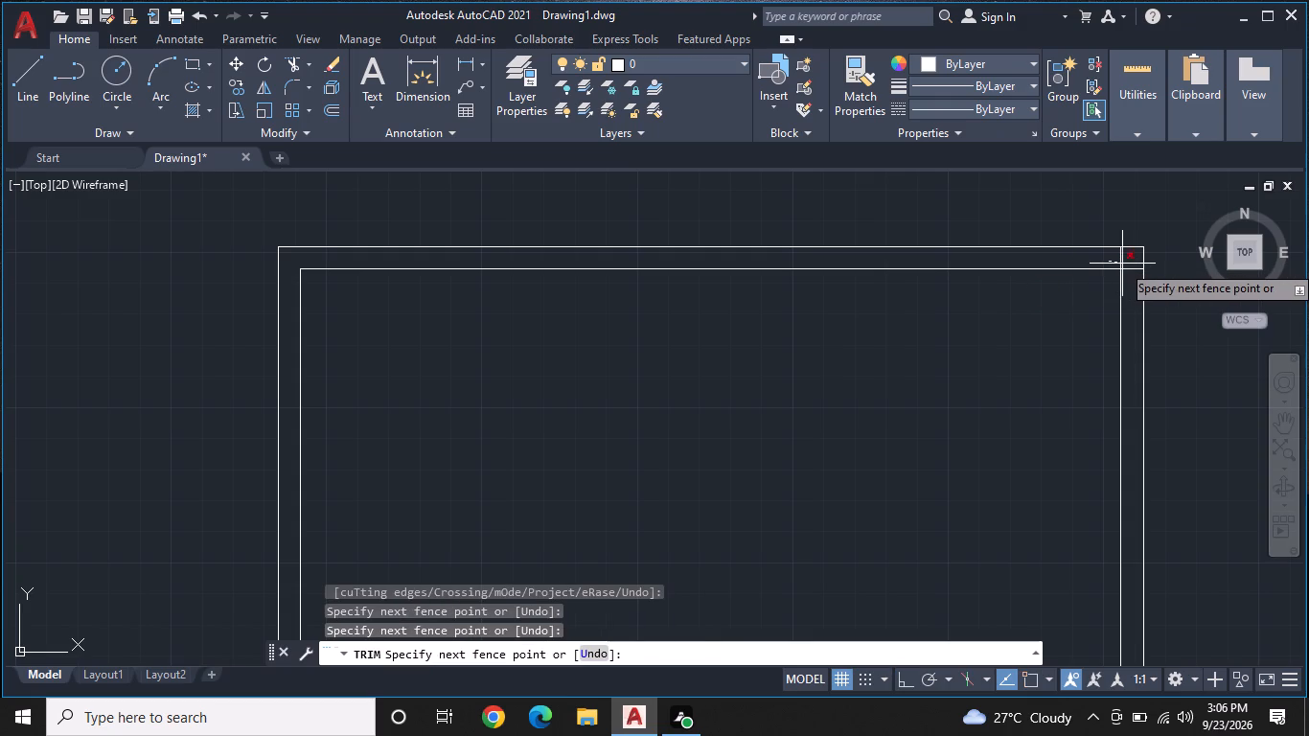
click(1133, 274)
scroll(1056, 280, down, 2)
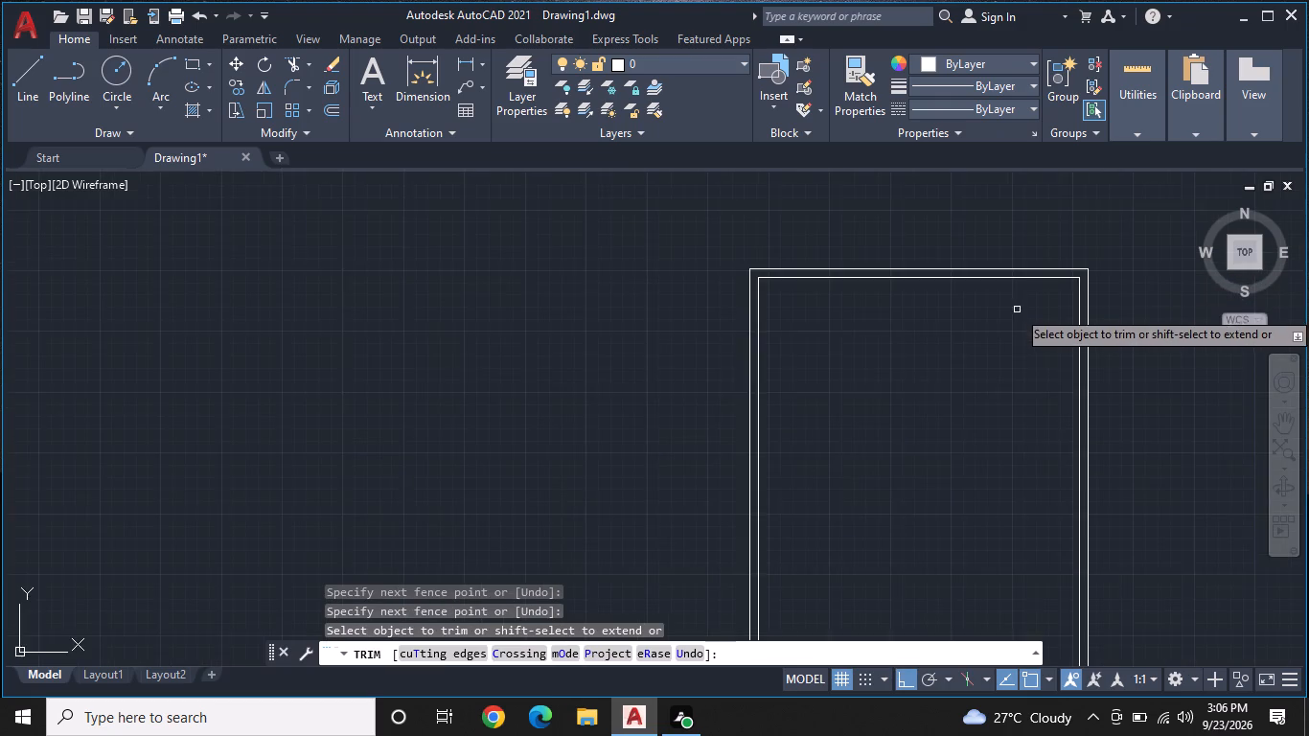
middle_drag(999, 314, 896, 341)
scroll(914, 334, up, 2)
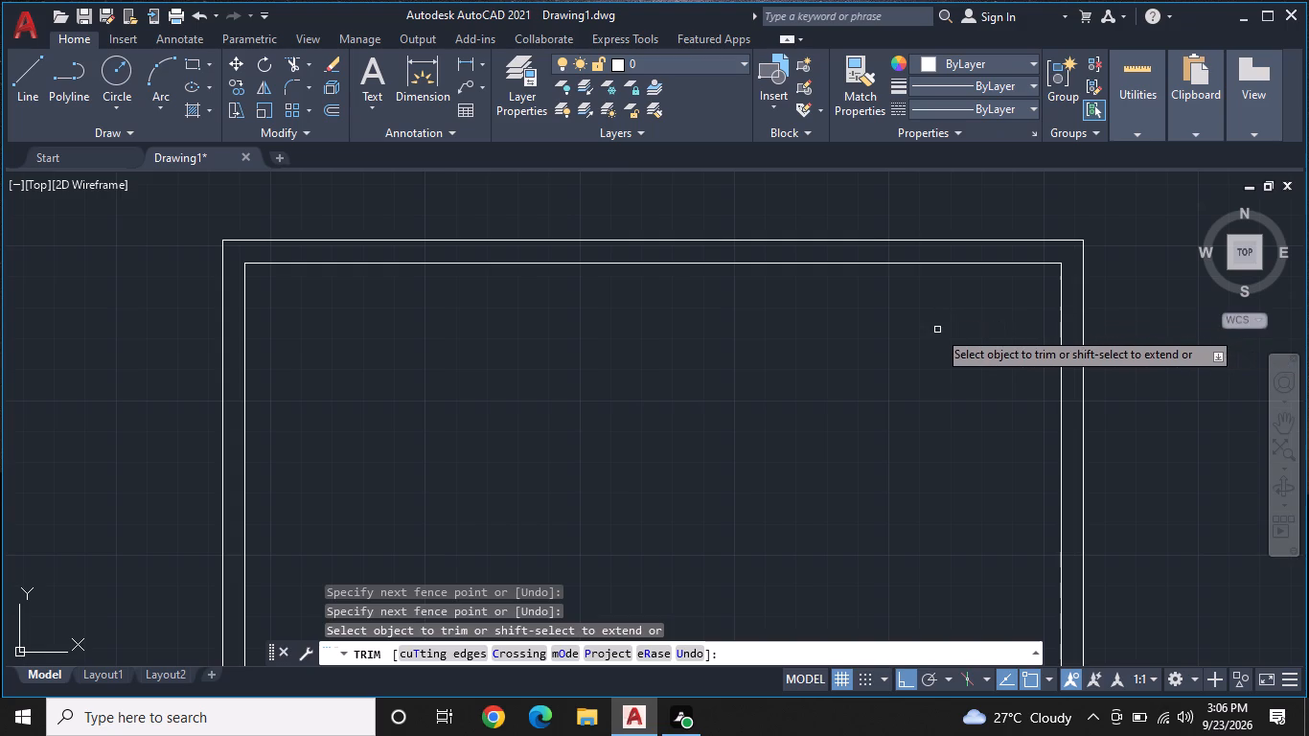
scroll(0, 0, up, 1)
key(Escape)
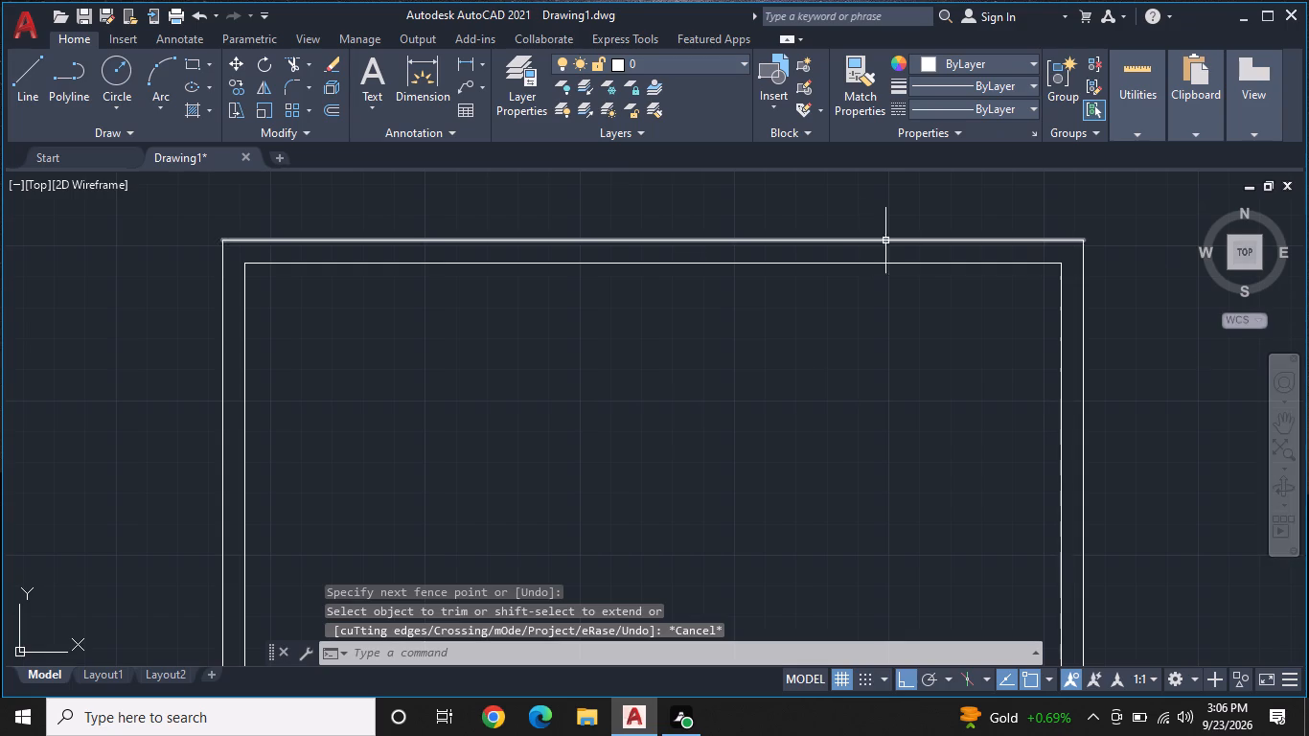
Draw a line 11'5" straight down from the inner wall's top-right corner, keeping the Line command active.
text(L)
key(space)
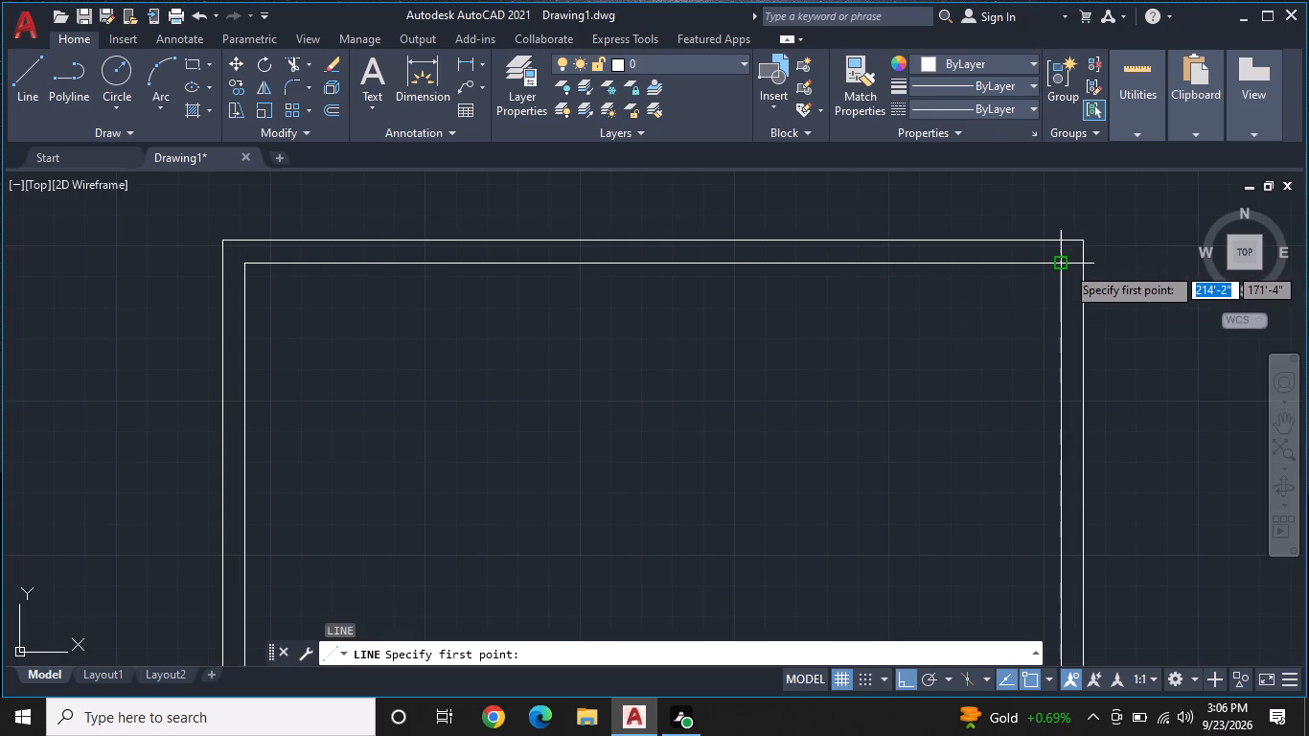
click(1065, 265)
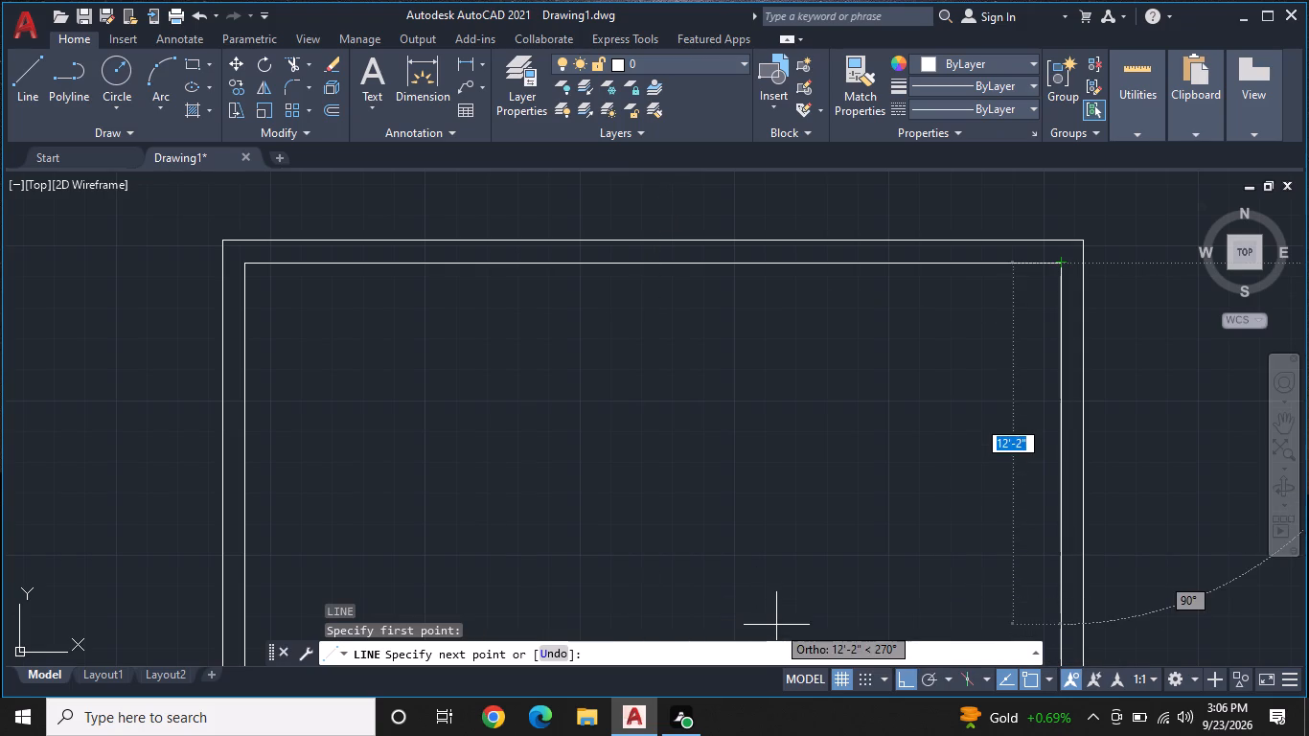
key(1)
text(0')
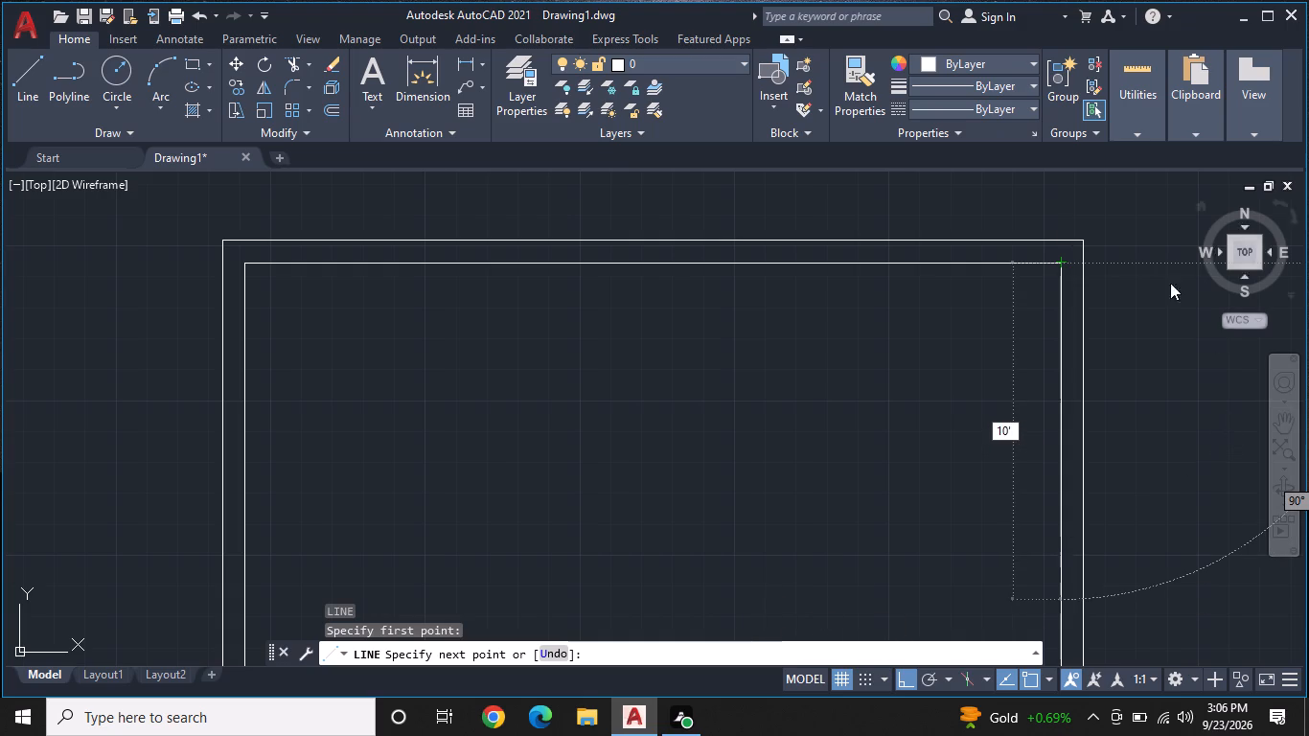
key(Escape)
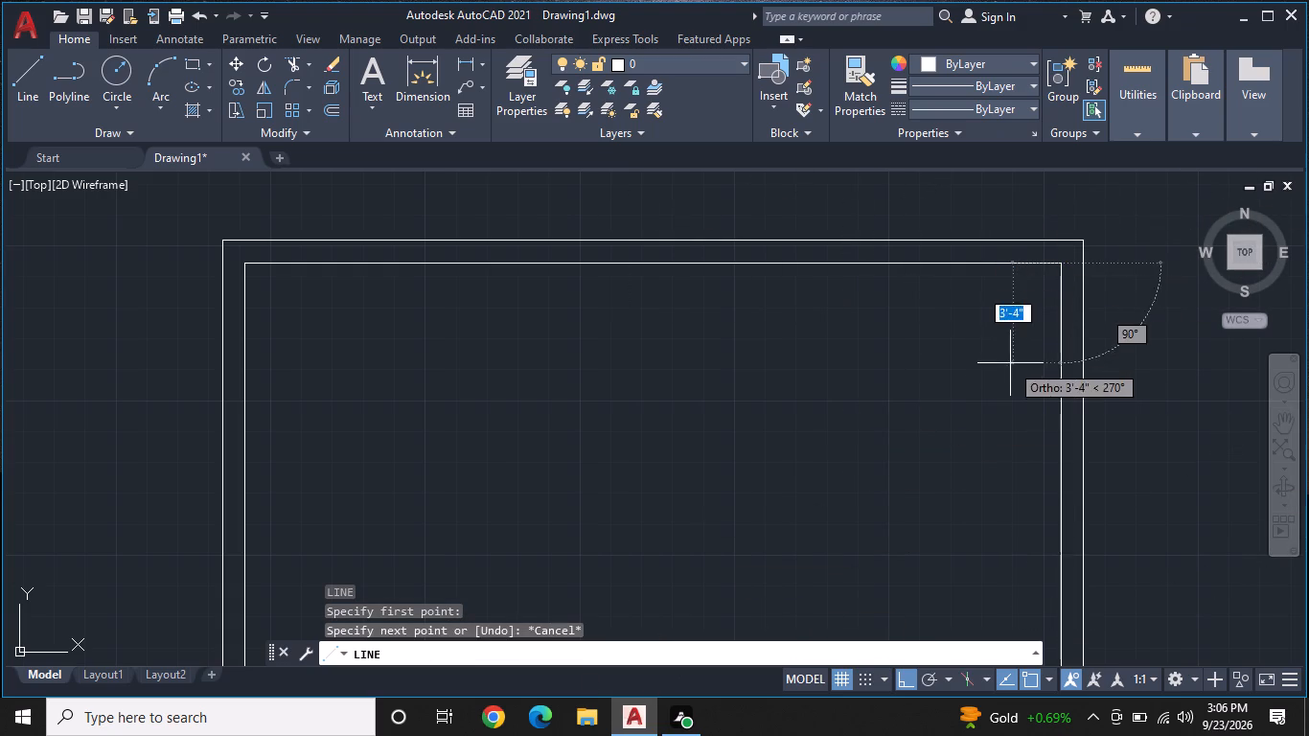
text(10)
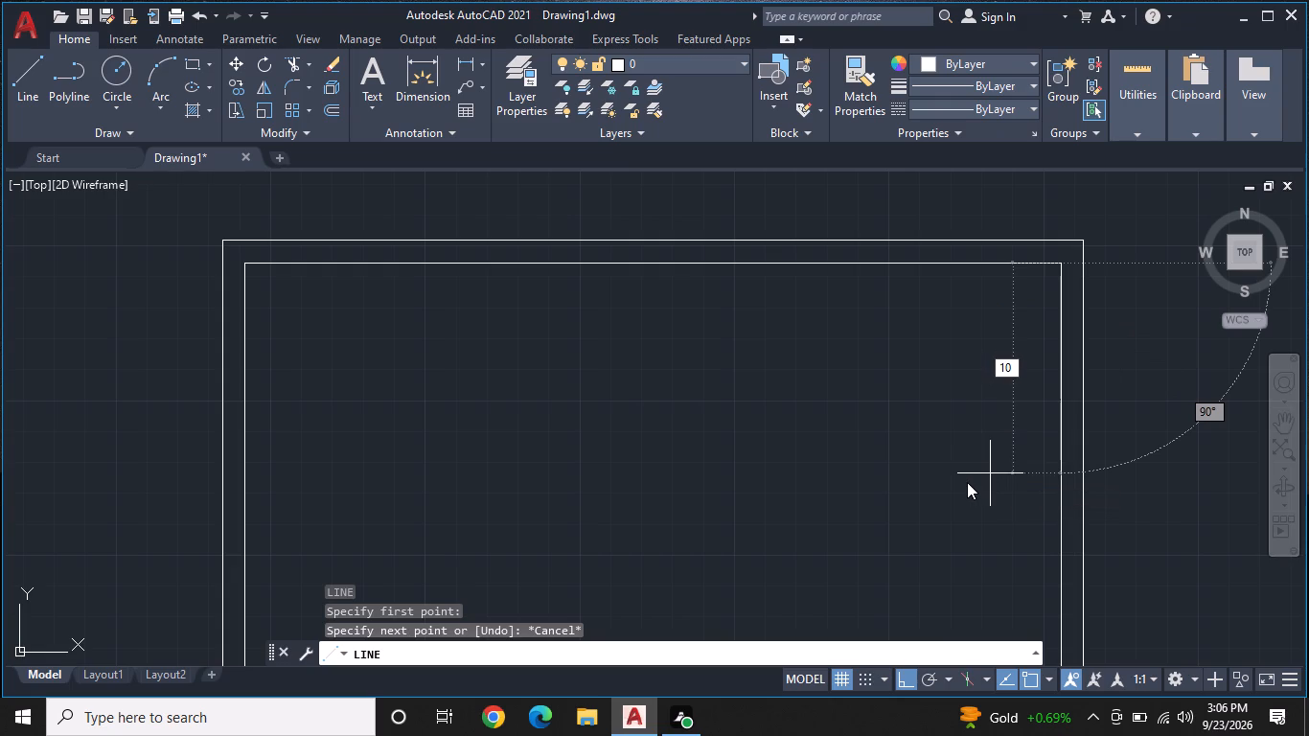
key(Escape)
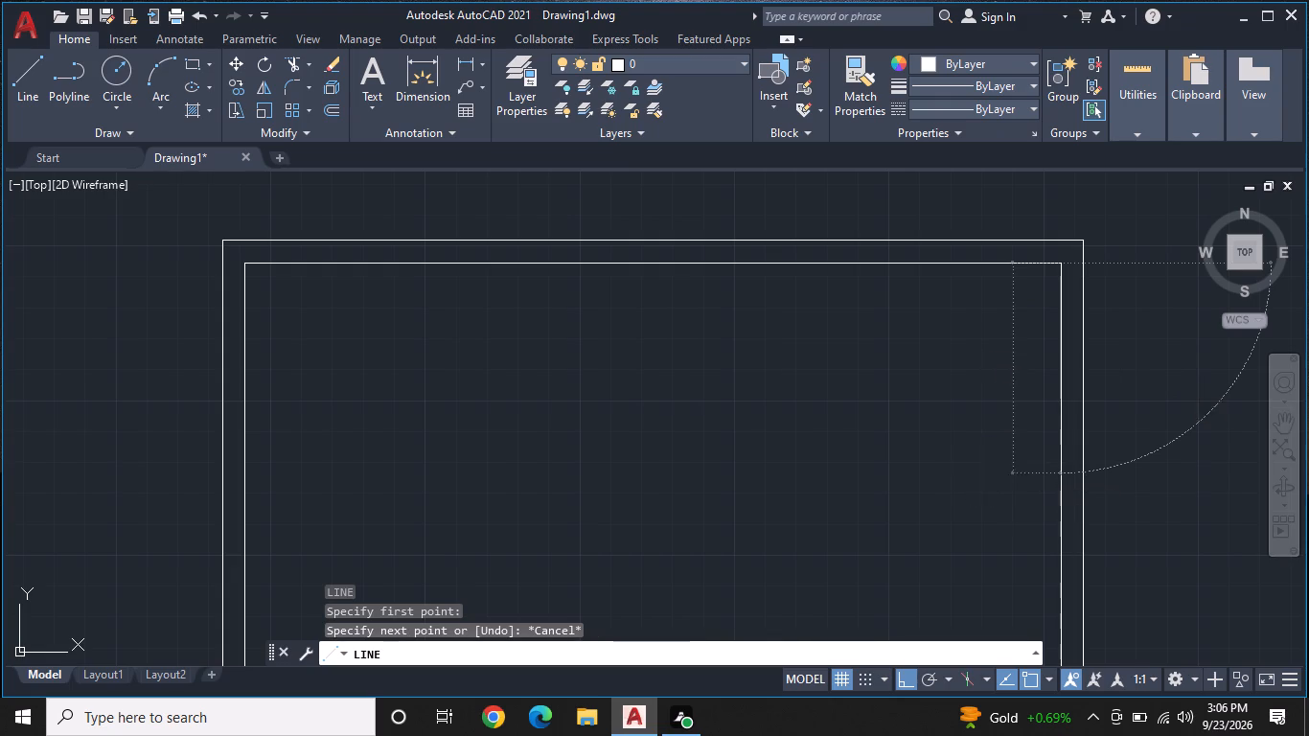
text(11)
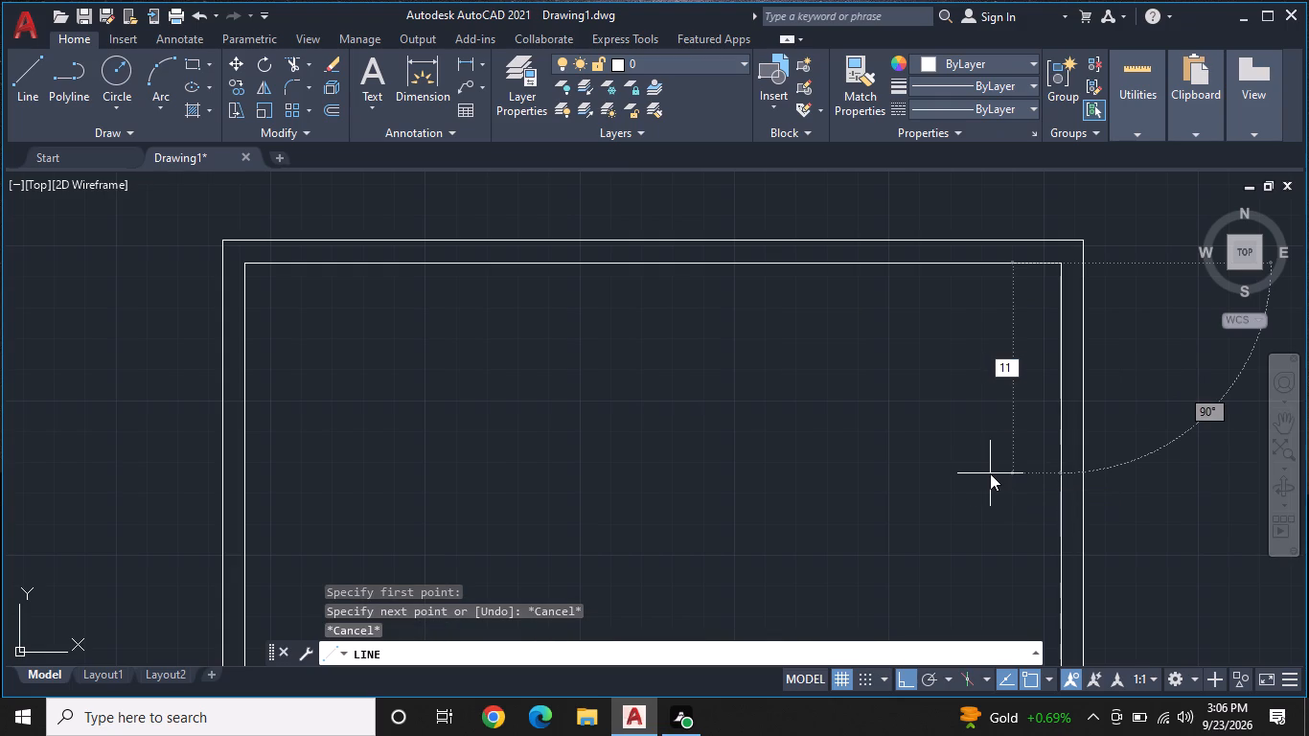
text('5)
key(shift+quotedbl)
key(Return)
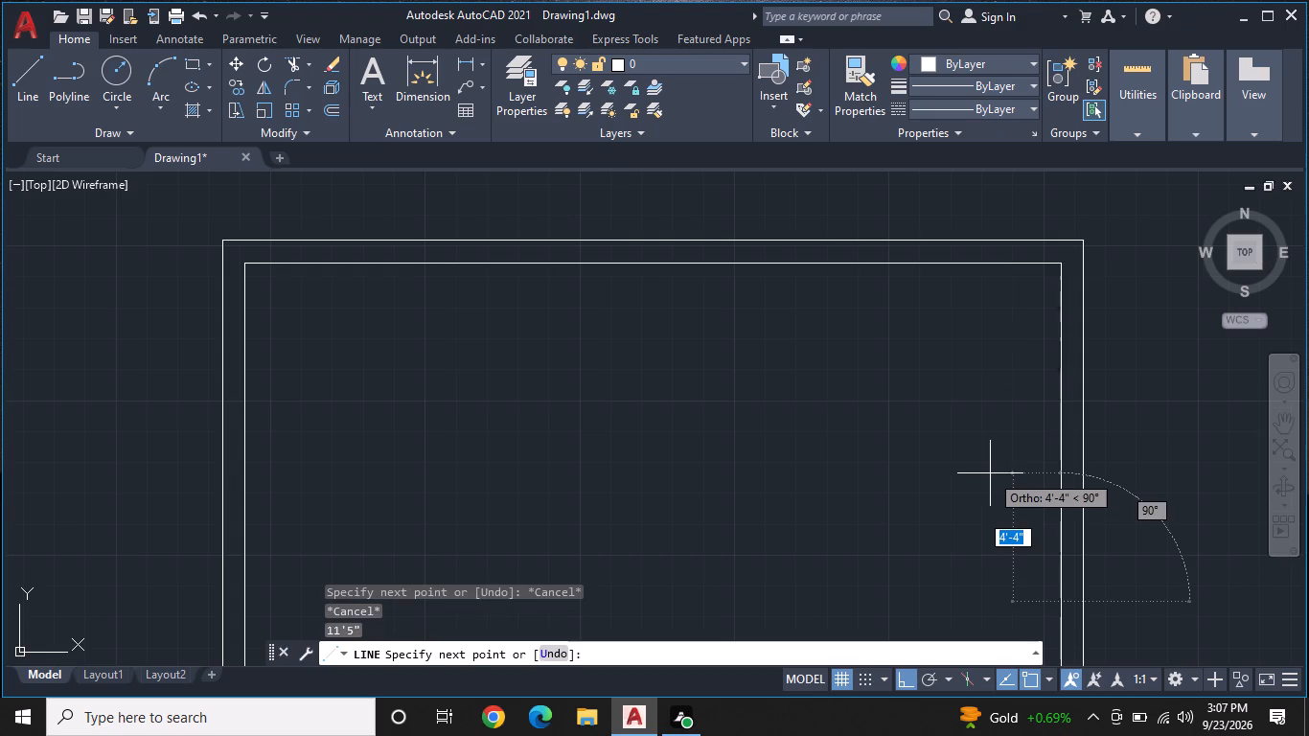
Continue the line 10' to the left and then straight up to the inner top wall line, enclosing the corner room.
scroll(989, 474, down, 1)
middle_drag(993, 421, 963, 379)
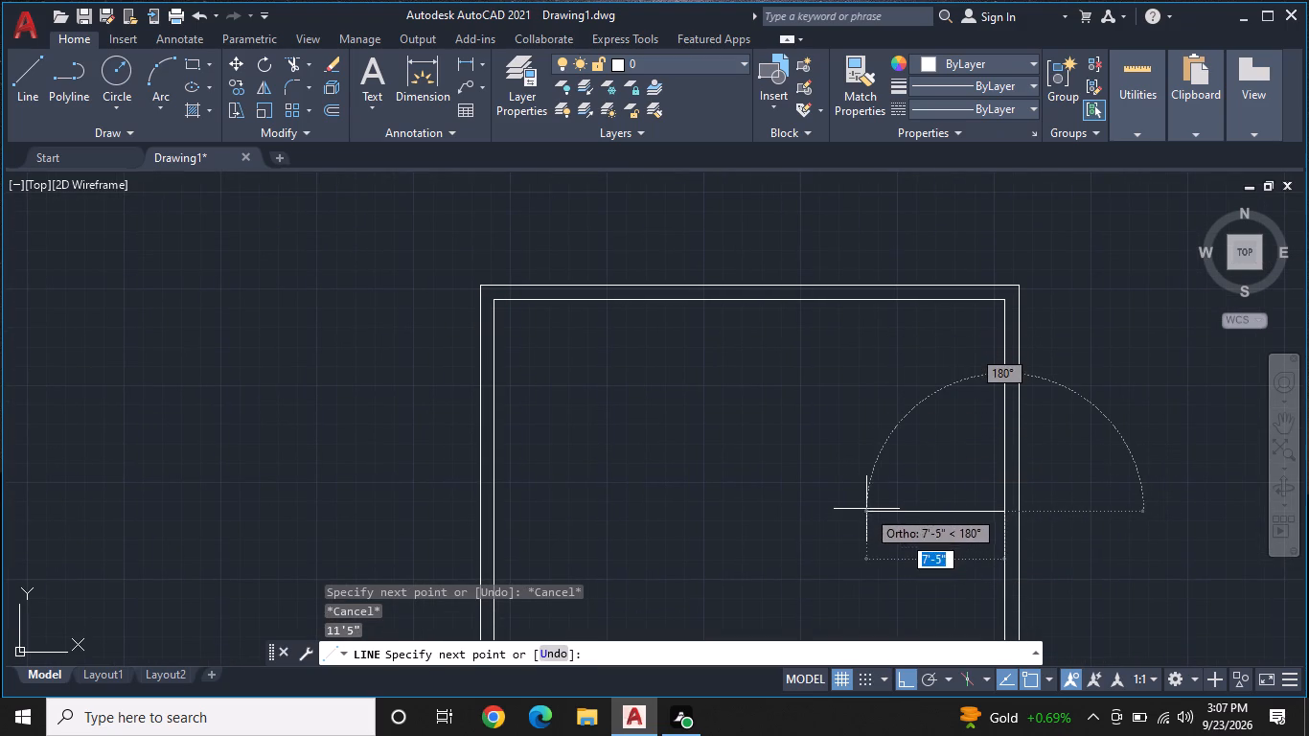
key(1)
text(0')
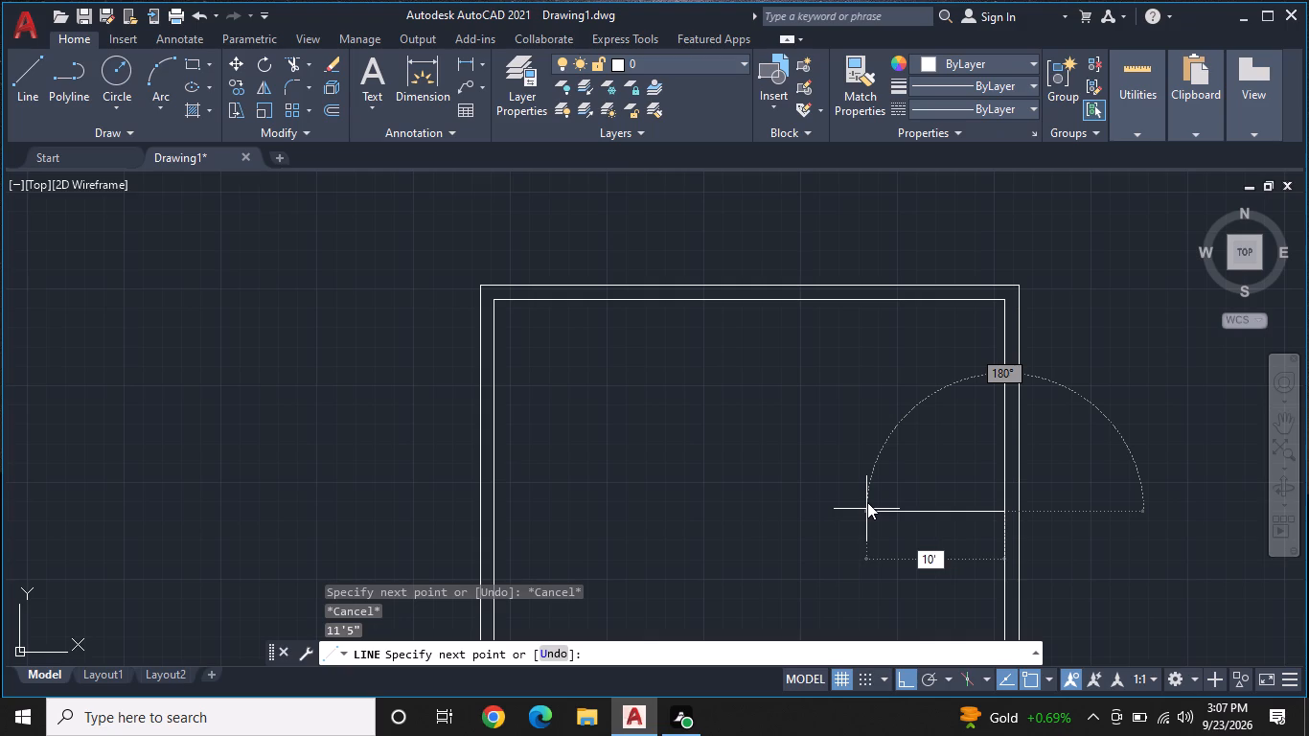
key(Return)
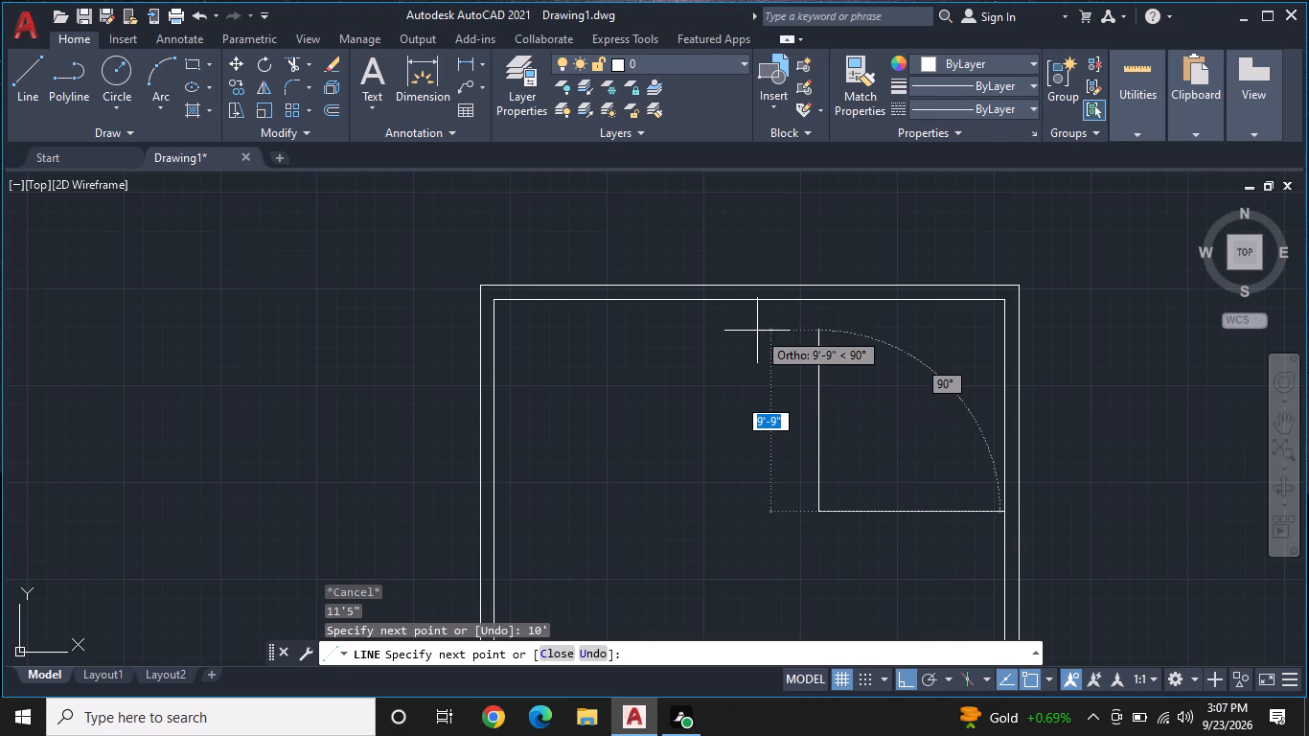
click(816, 300)
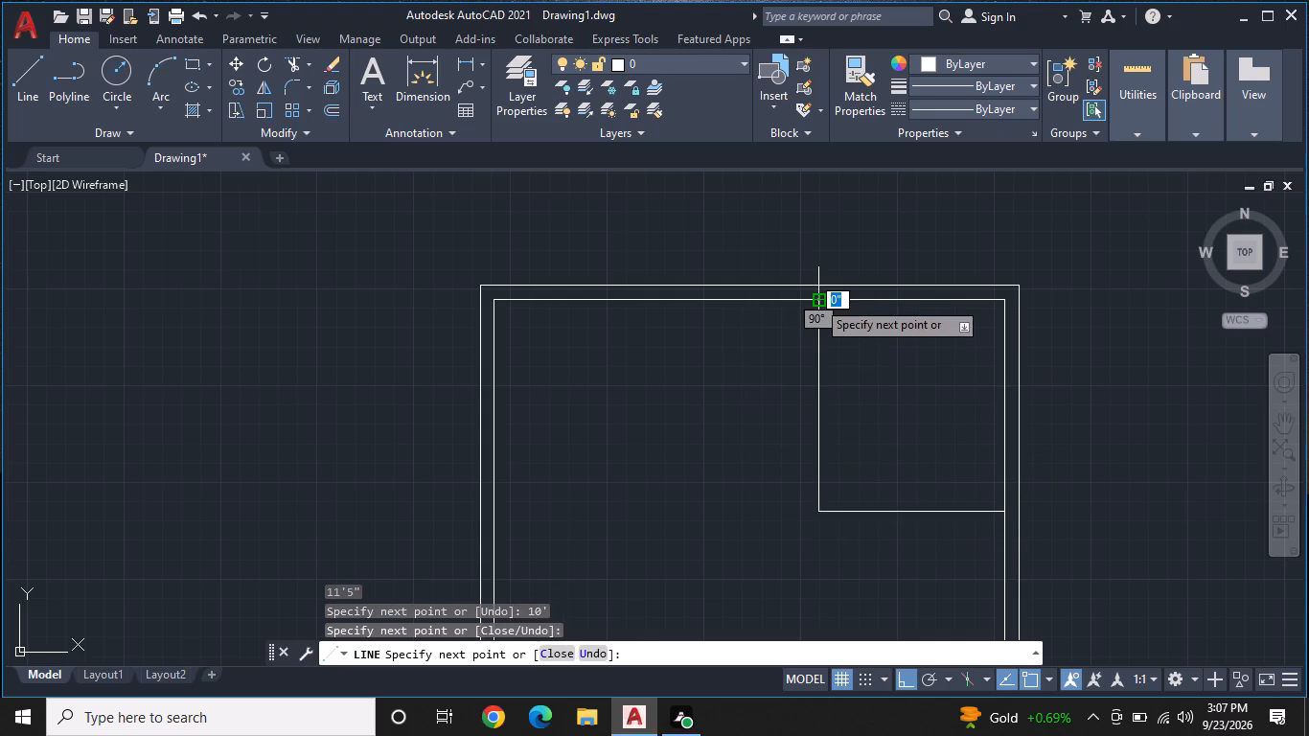
key(Escape)
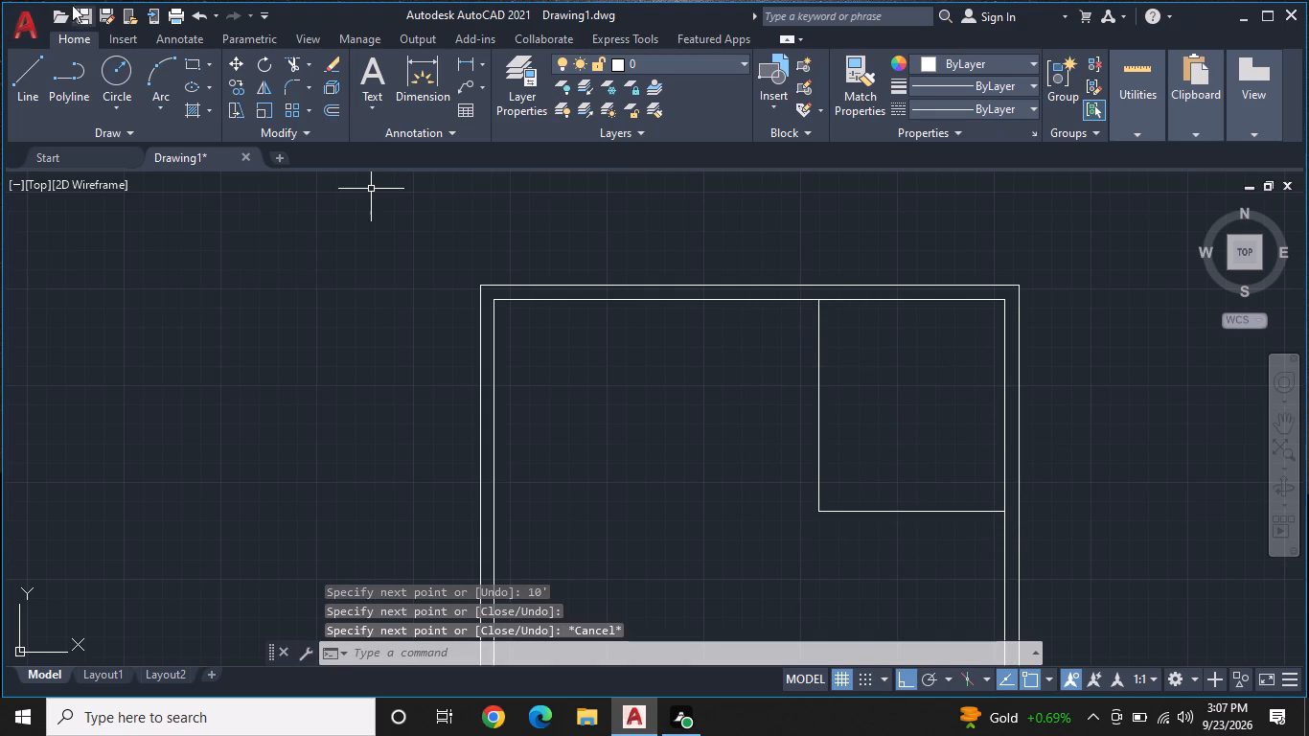
Offset the top-right room's left and bottom lines 6" outward to give its interior walls thickness.
middle_drag(61, 0, 14, 1)
scroll(953, 334, down, 2)
middle_drag(918, 365, 872, 323)
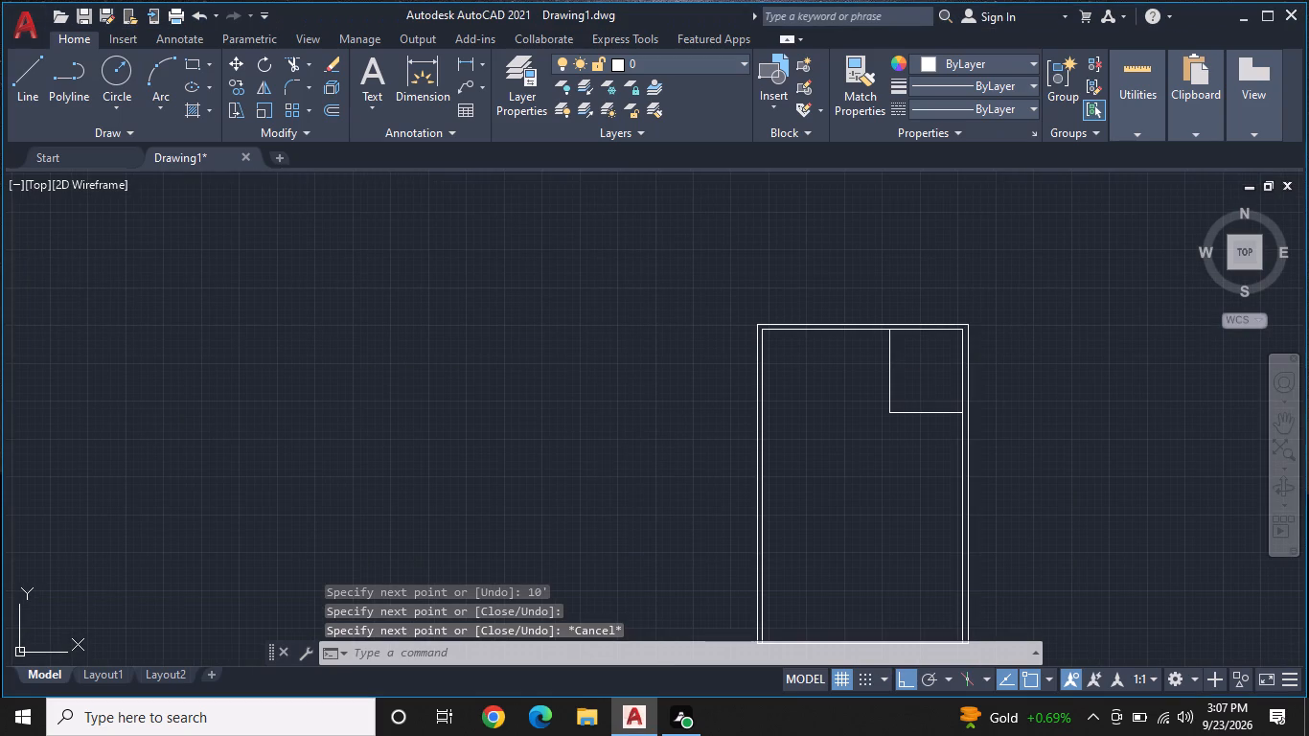
middle_drag(872, 323, 809, 270)
middle_drag(912, 392, 745, 290)
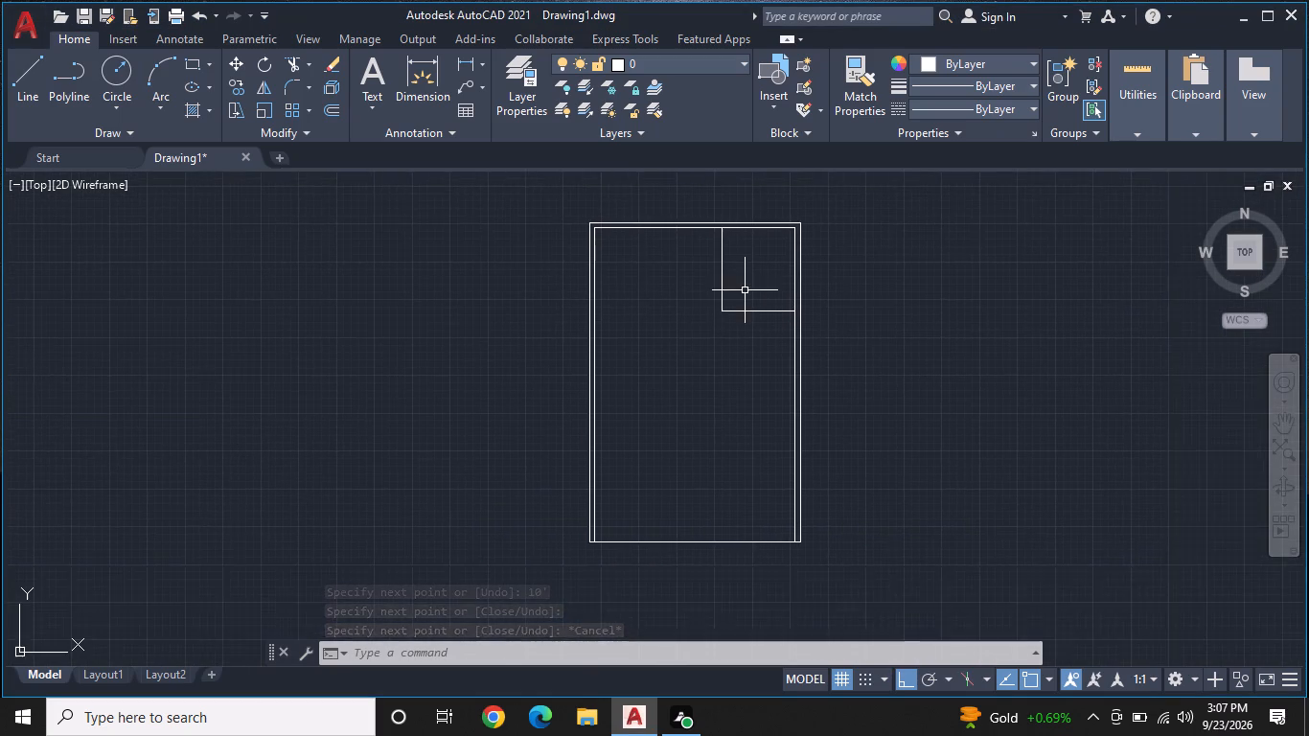
scroll(745, 290, up, 2)
middle_drag(734, 282, 776, 359)
key(o)
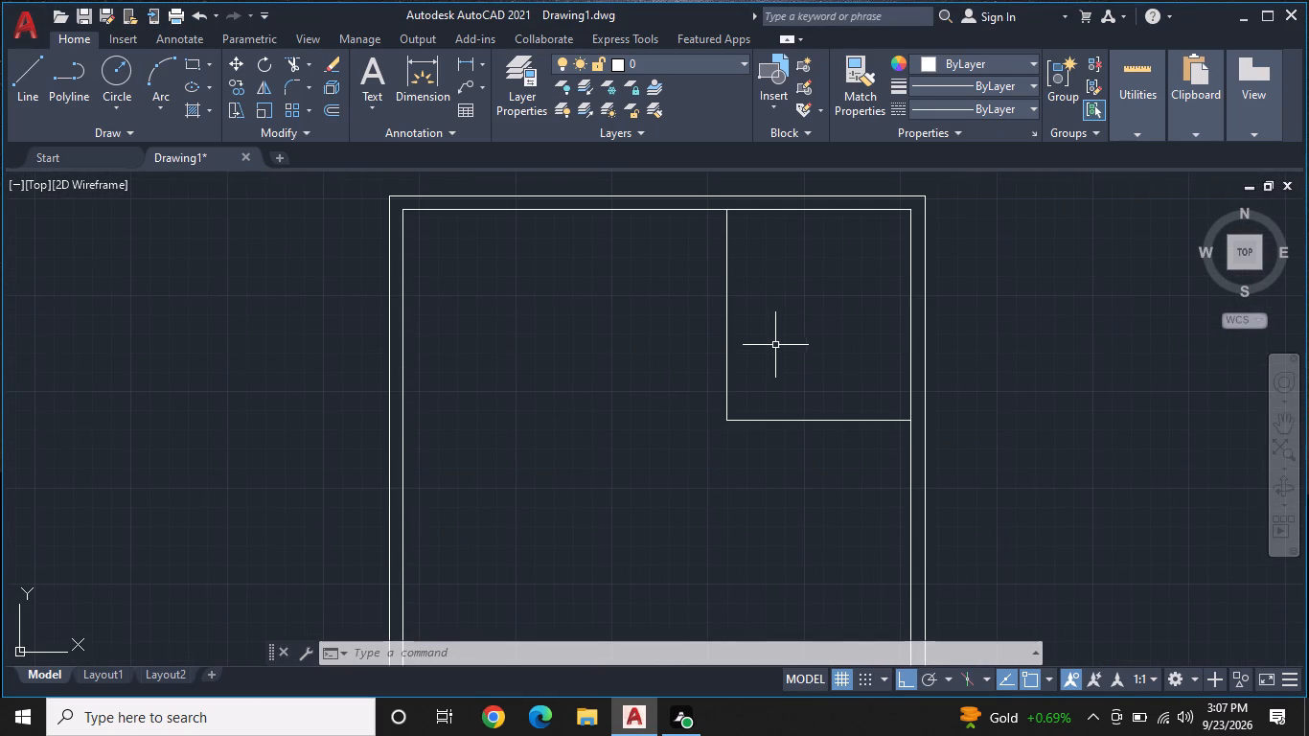
key(f)
key(space)
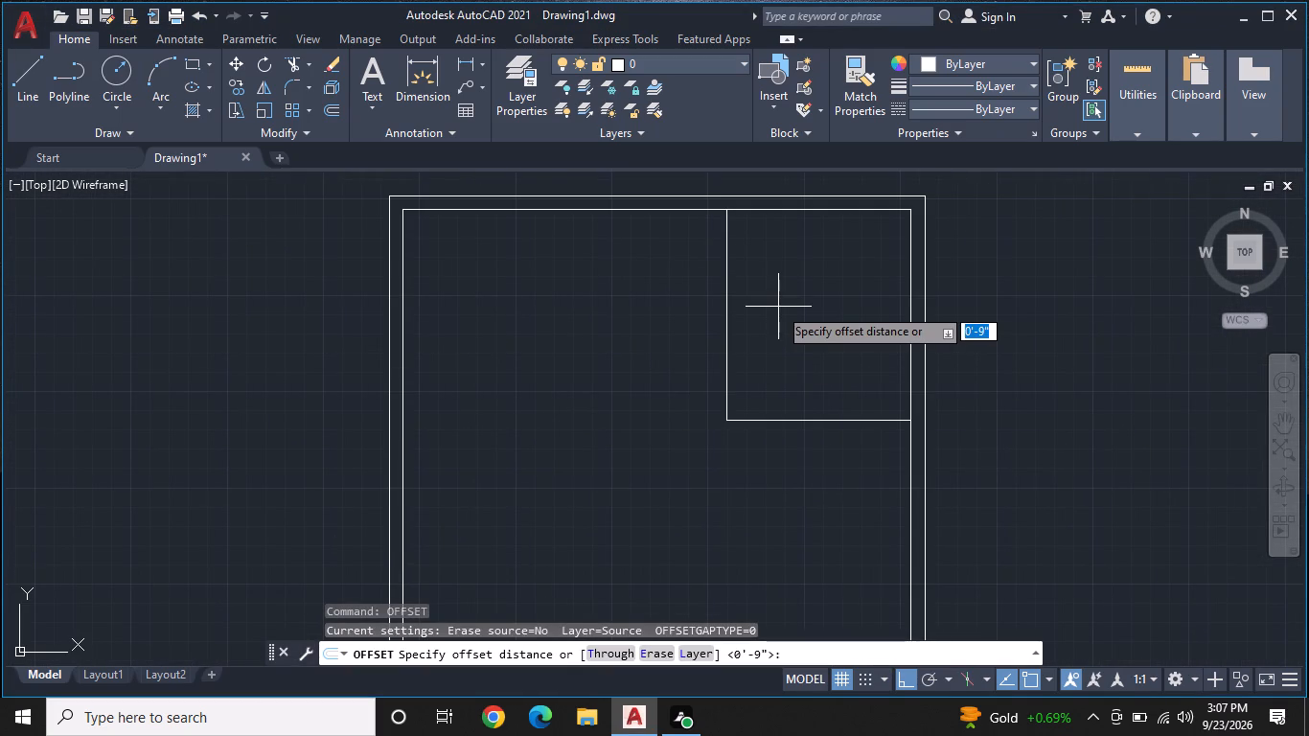
key(6)
key(shift+quotedbl)
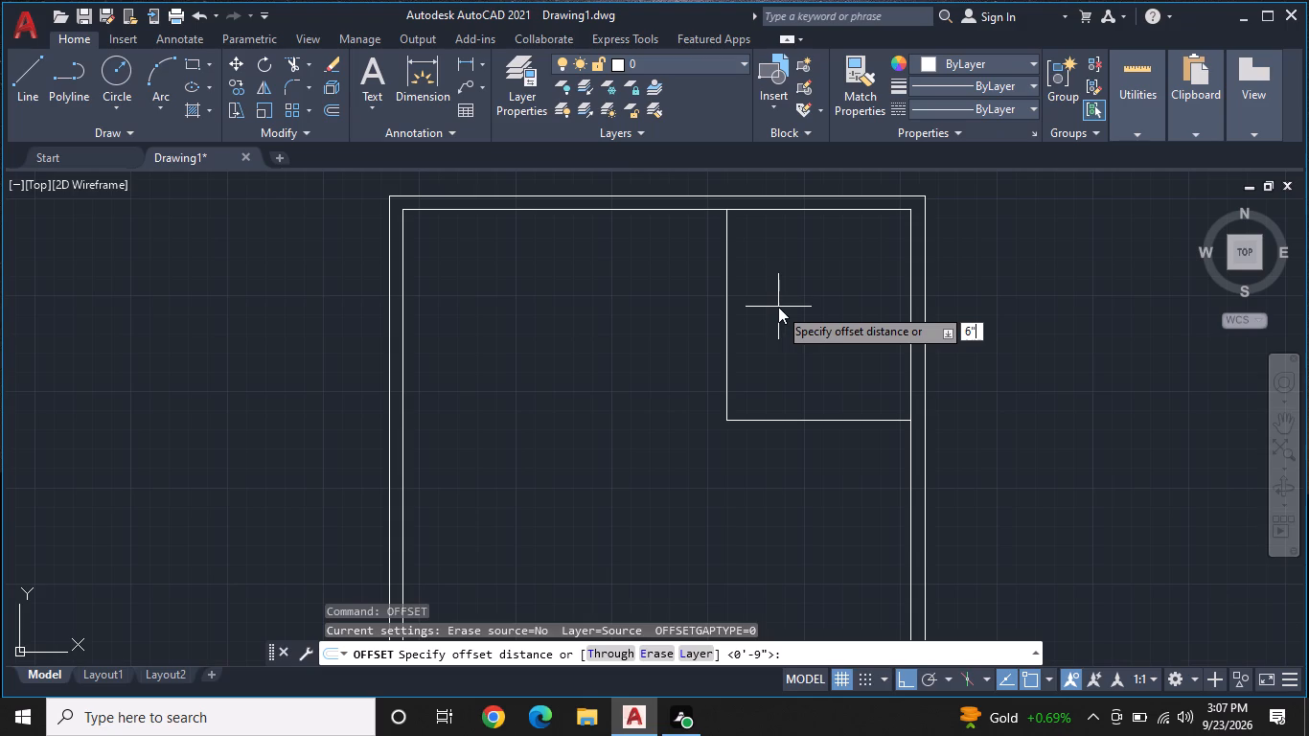
key(Return)
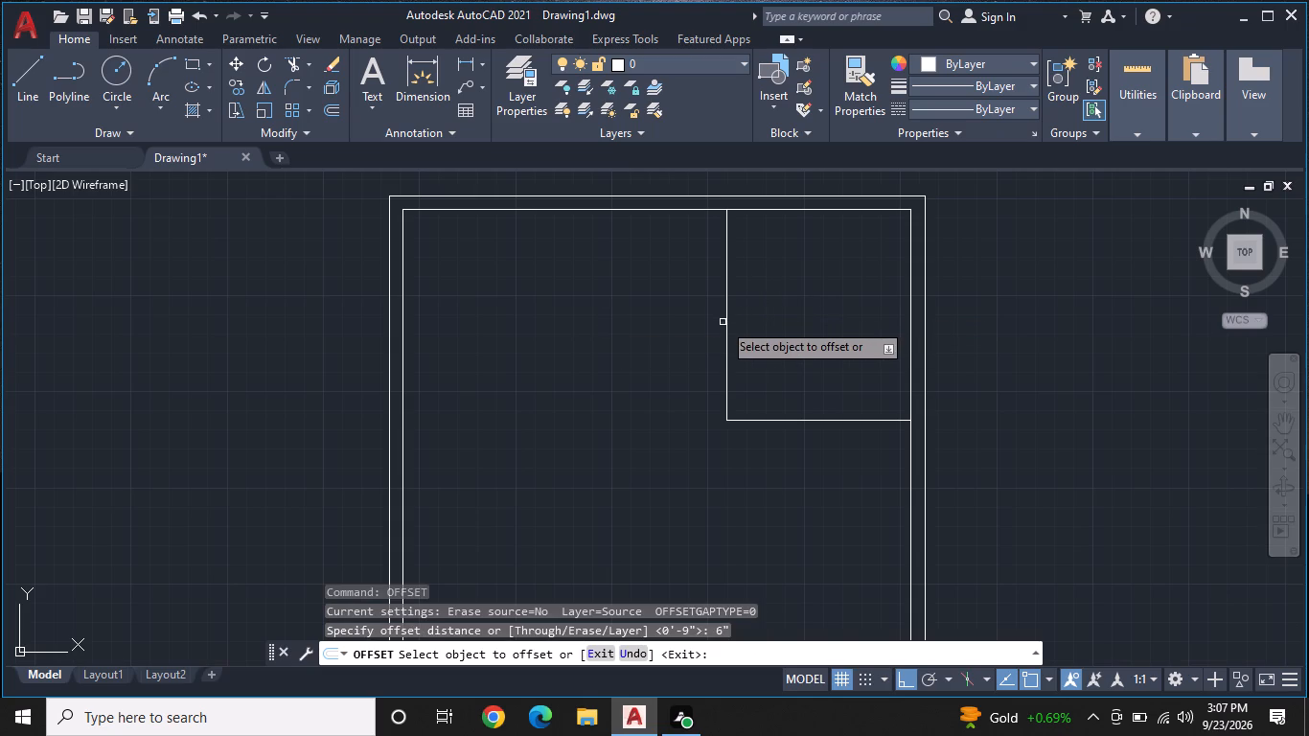
click(725, 319)
click(644, 330)
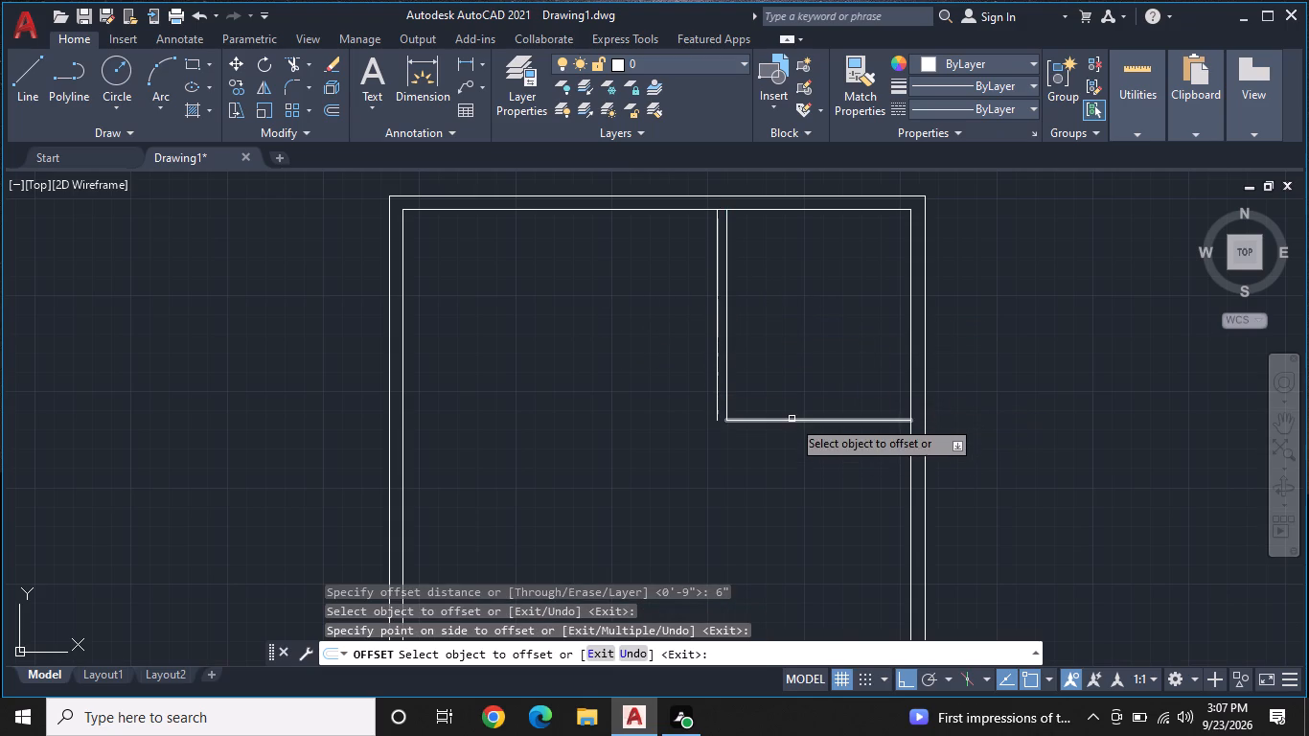
drag(792, 419, 783, 447)
click(783, 526)
key(Escape)
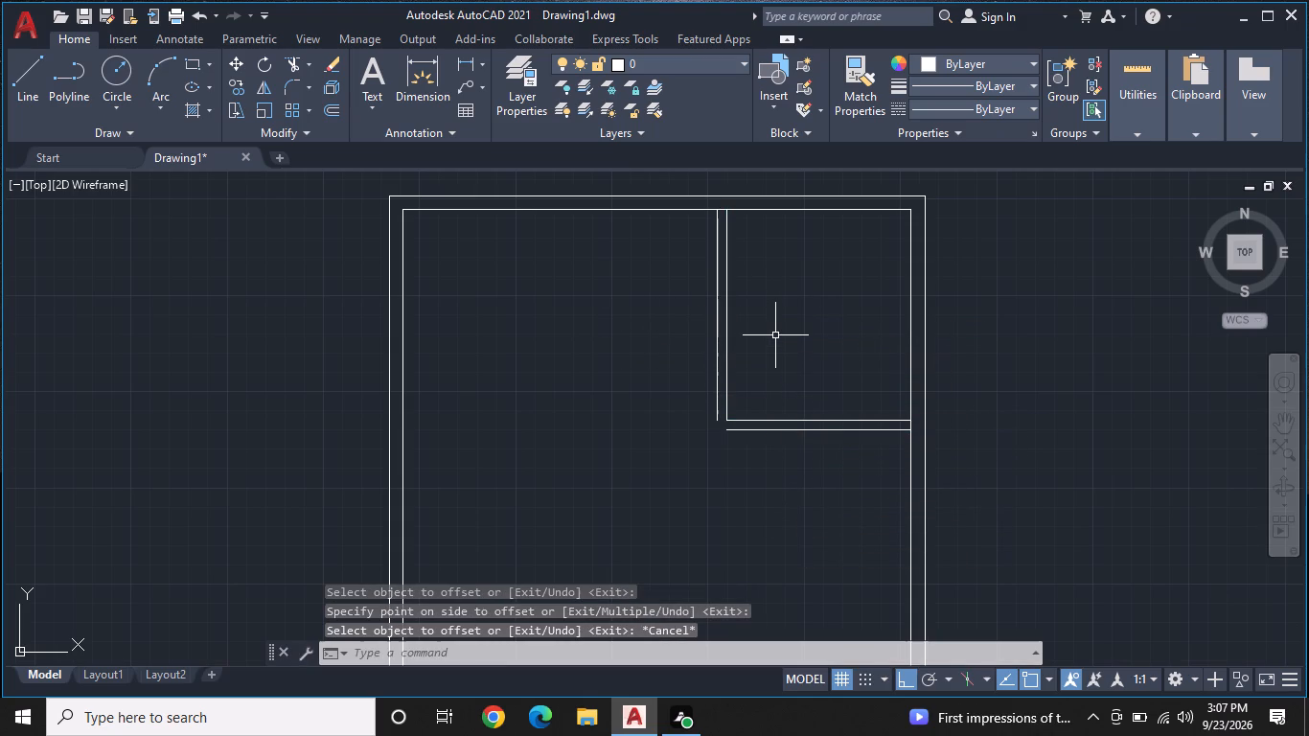
Fillet the two outer offset lines with zero radius to close the top-right room's bottom-left wall corner.
key(f)
text(IL)
key(space)
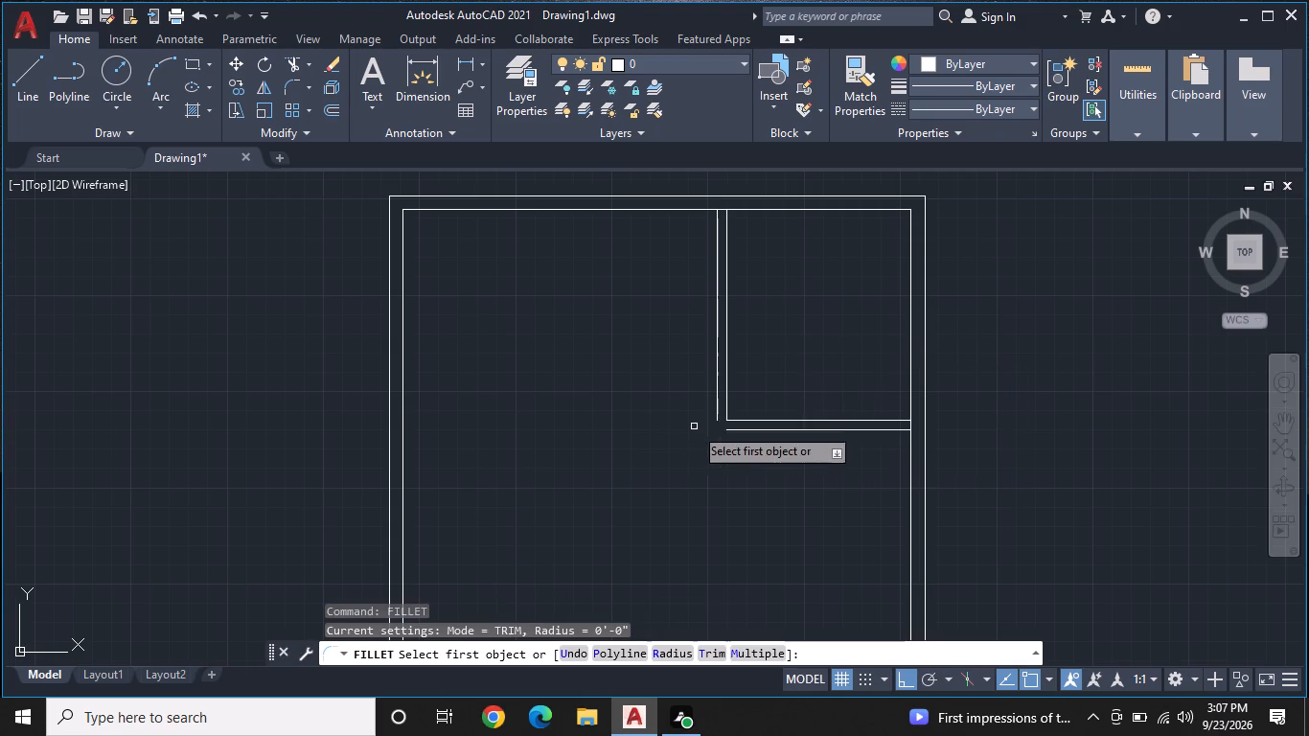
click(715, 402)
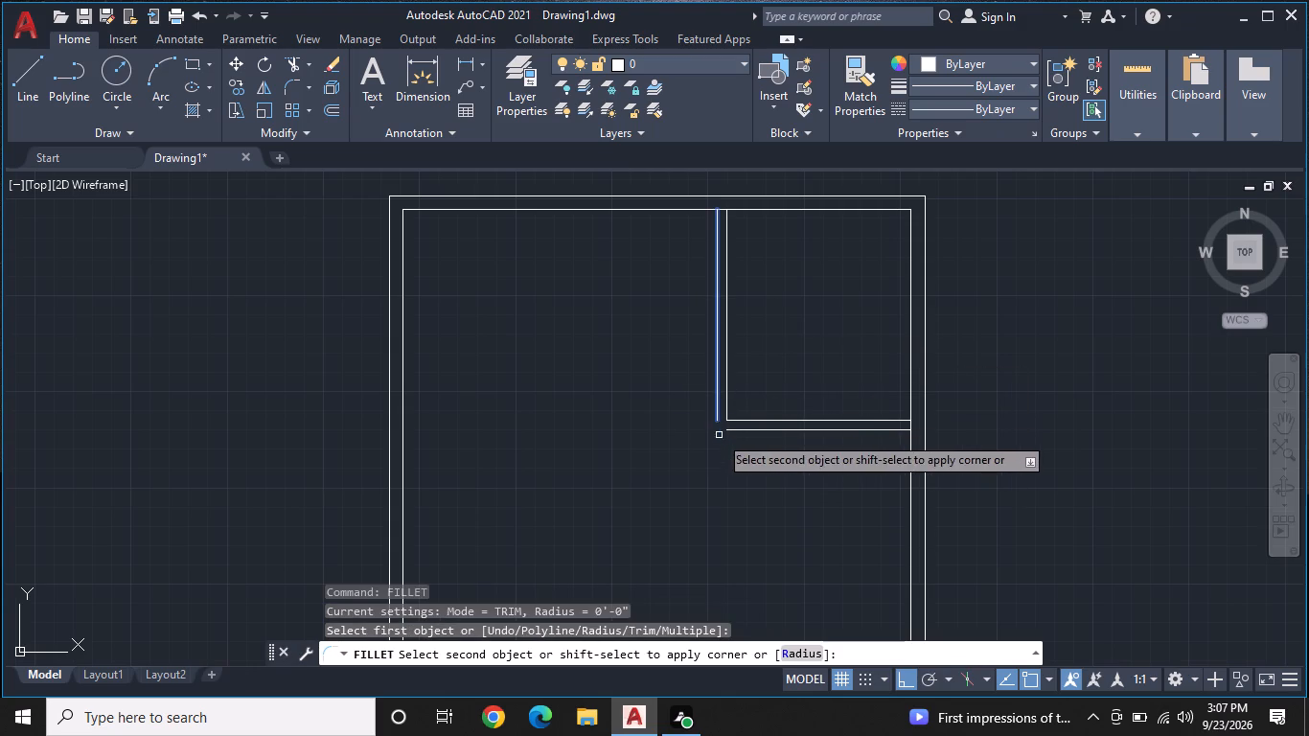
click(736, 427)
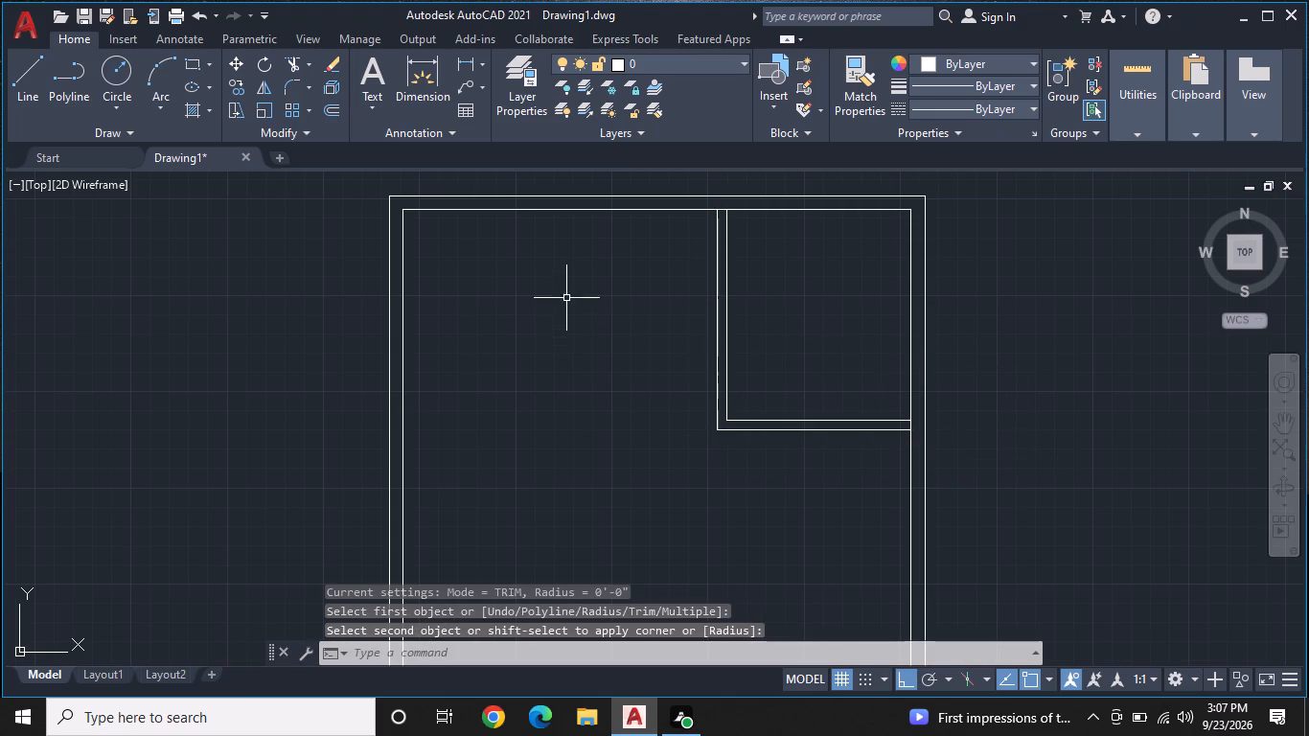
key(Escape)
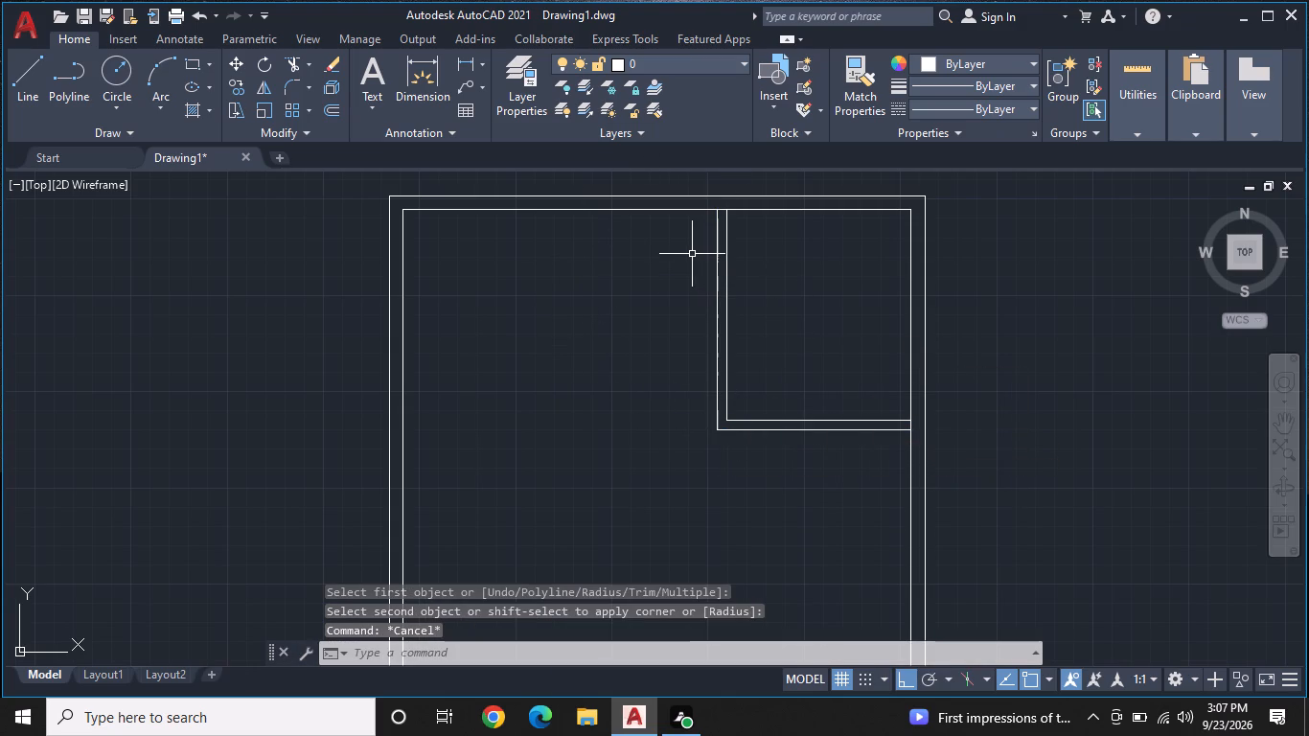
Draw a line 10' straight down from where the top-right room's outer left wall line meets the inner top wall.
middle_drag(692, 254, 689, 274)
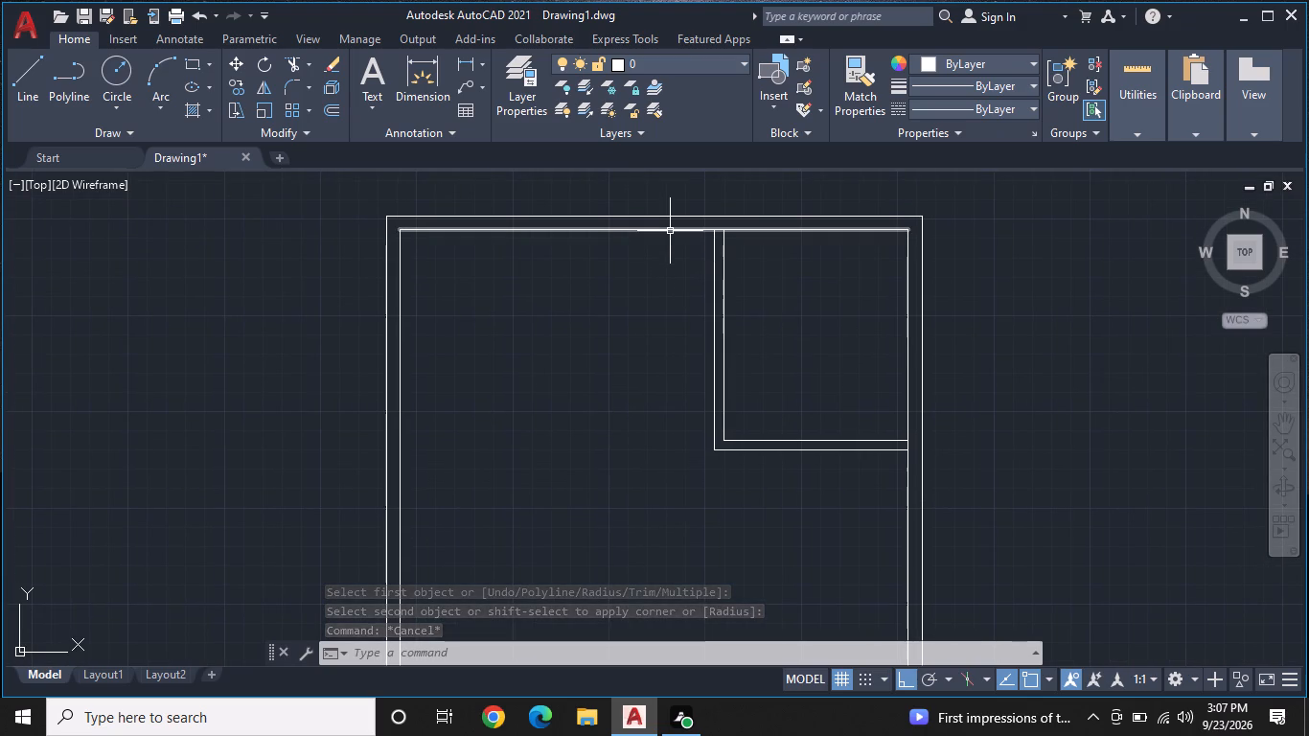
text(L)
key(space)
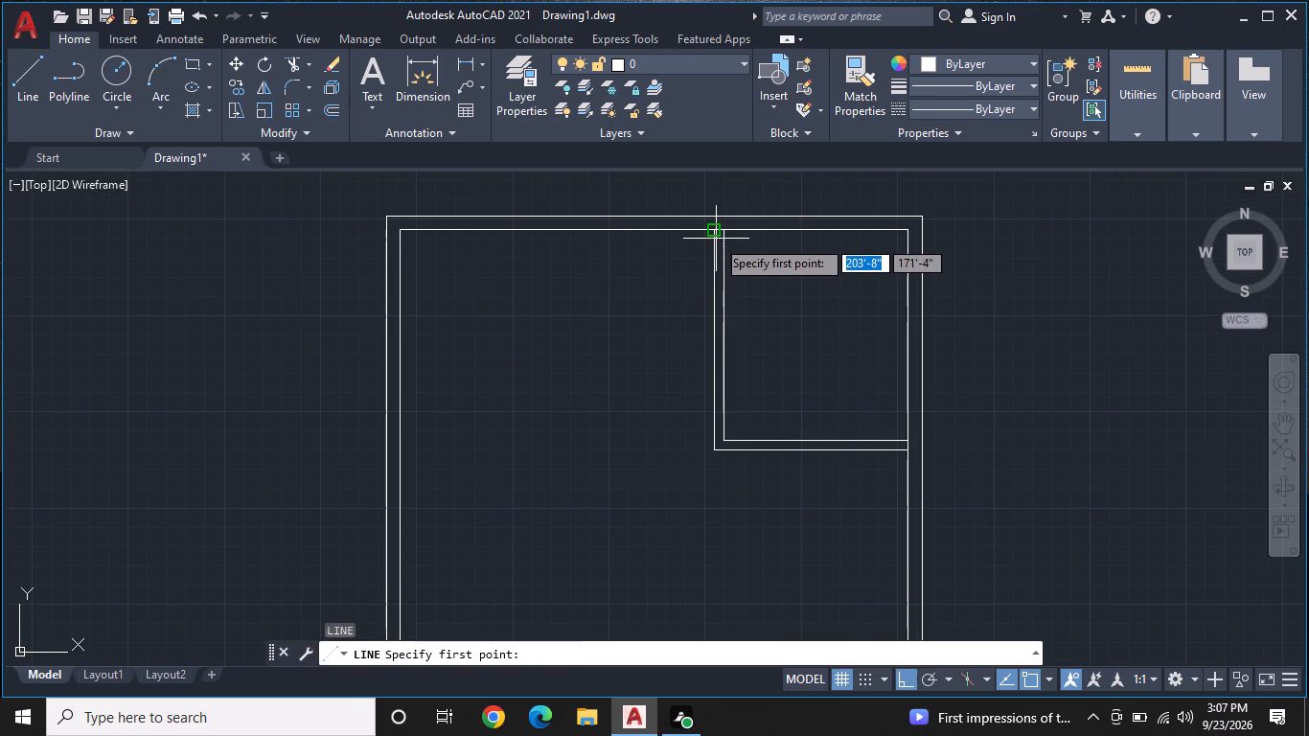
scroll(716, 226, up, 1)
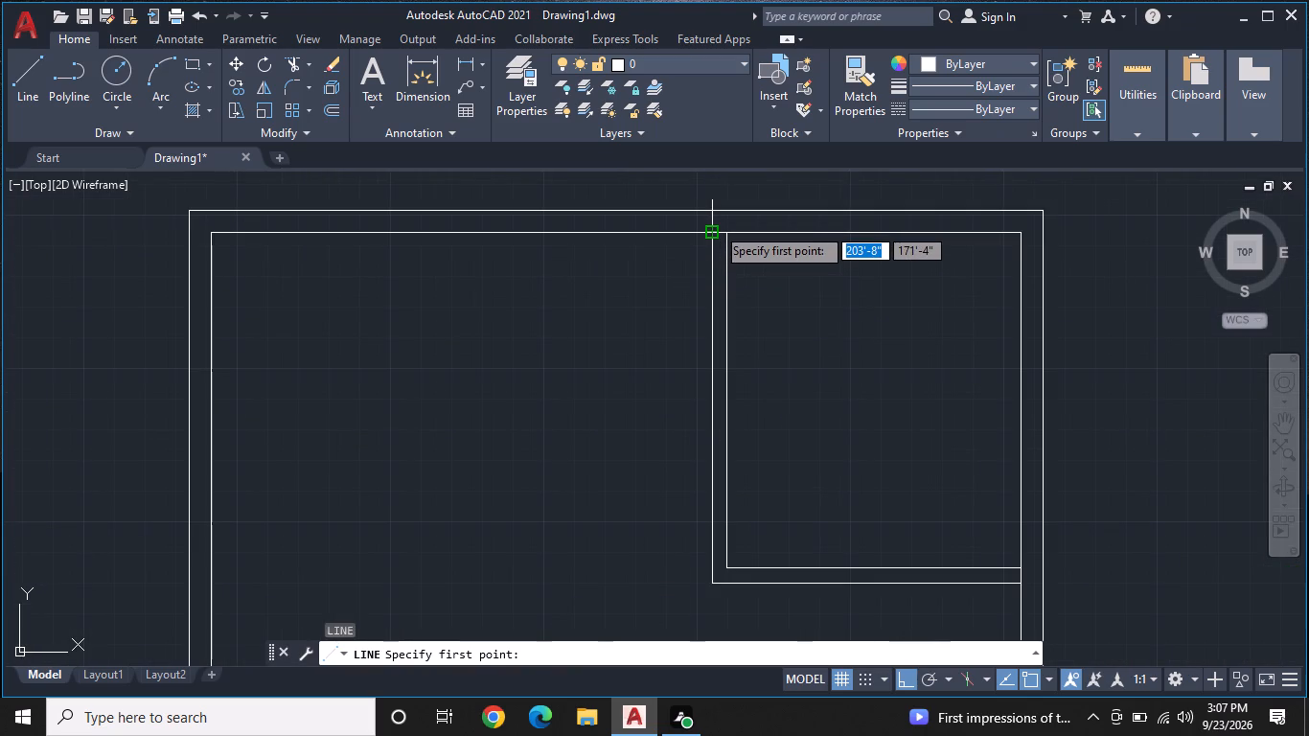
click(716, 226)
click(714, 235)
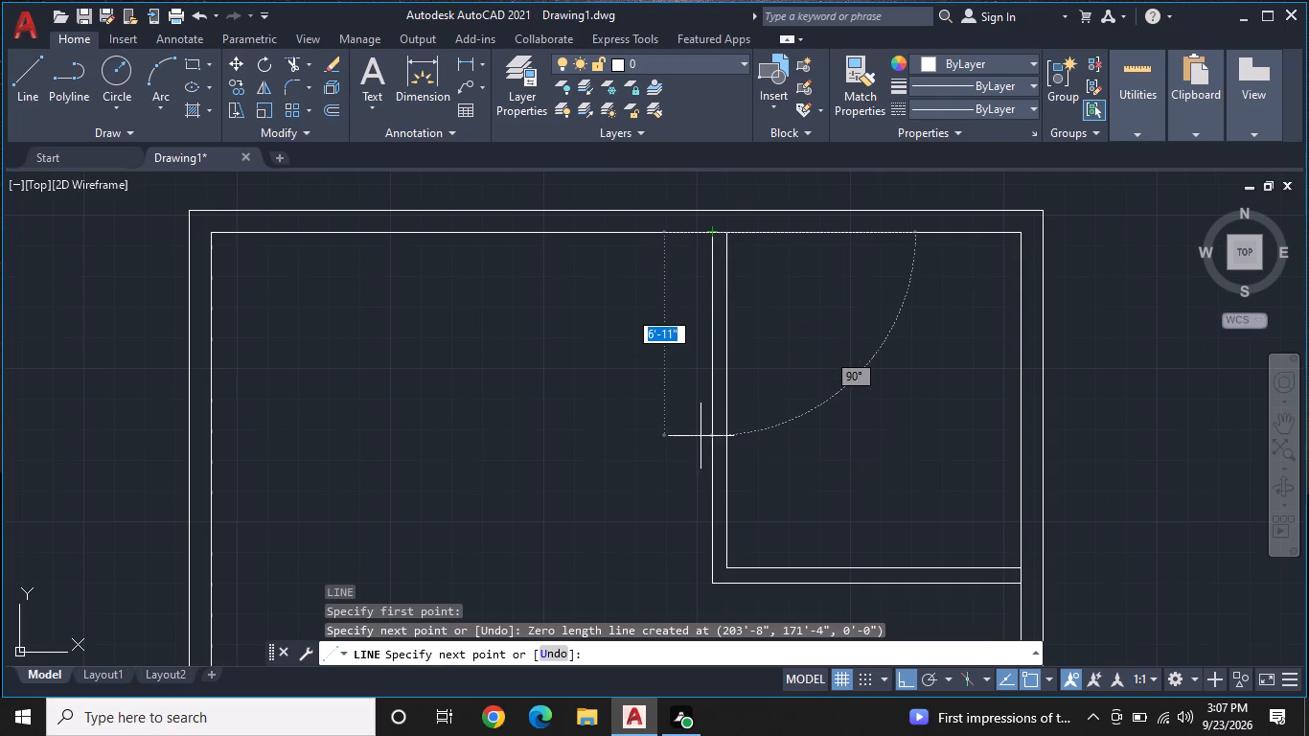
key(F8)
key(F8)
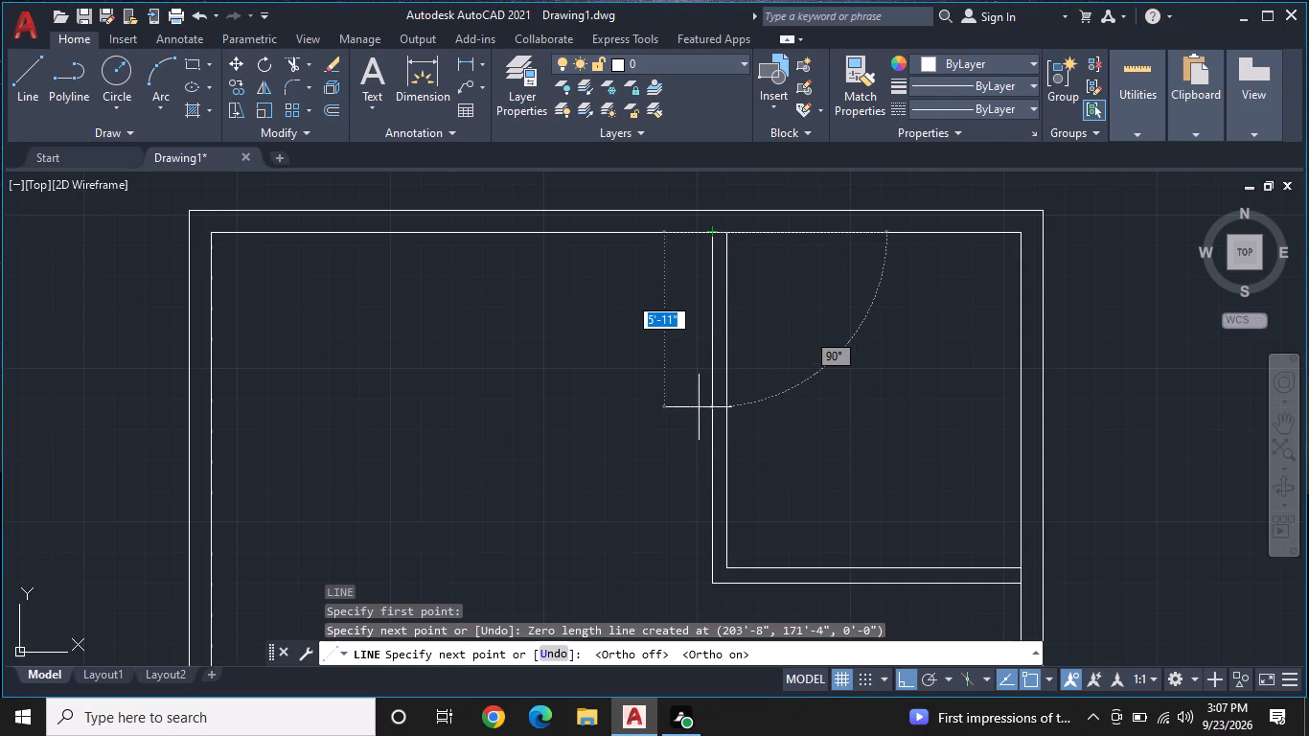
middle_drag(699, 407, 705, 260)
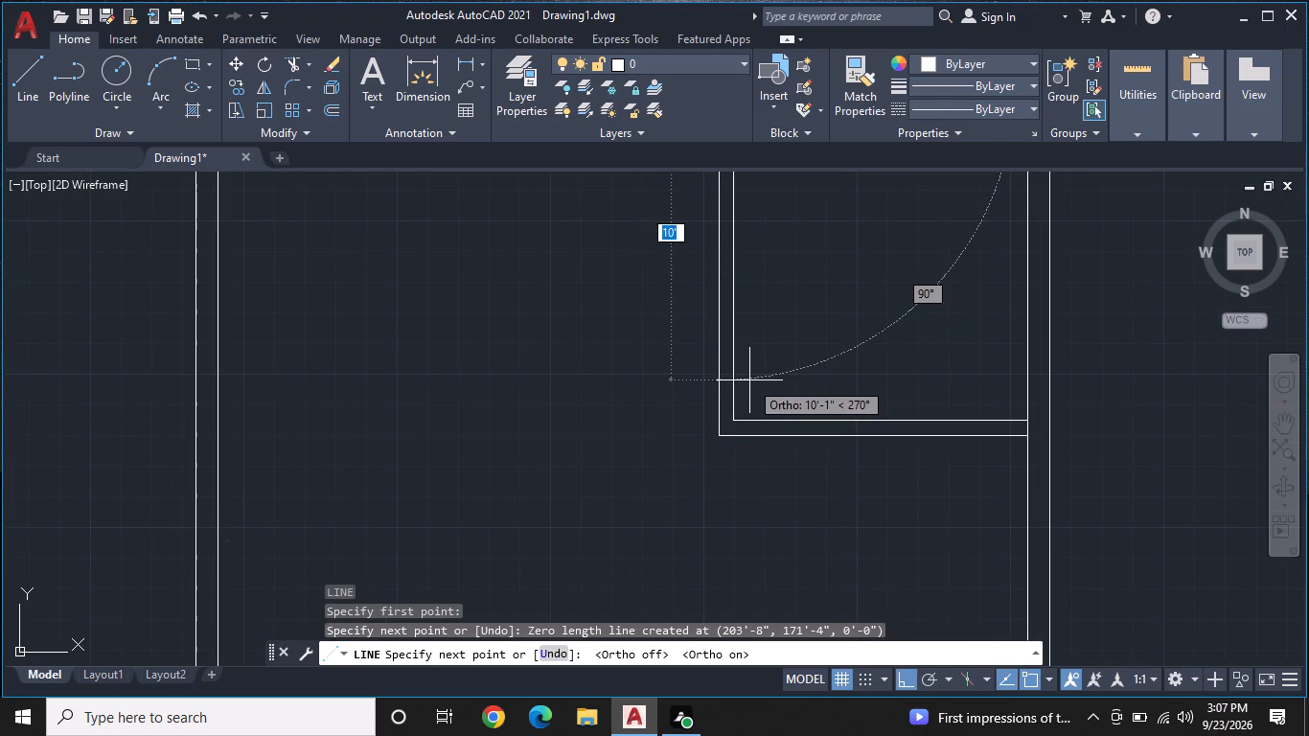
text(10')
key(Return)
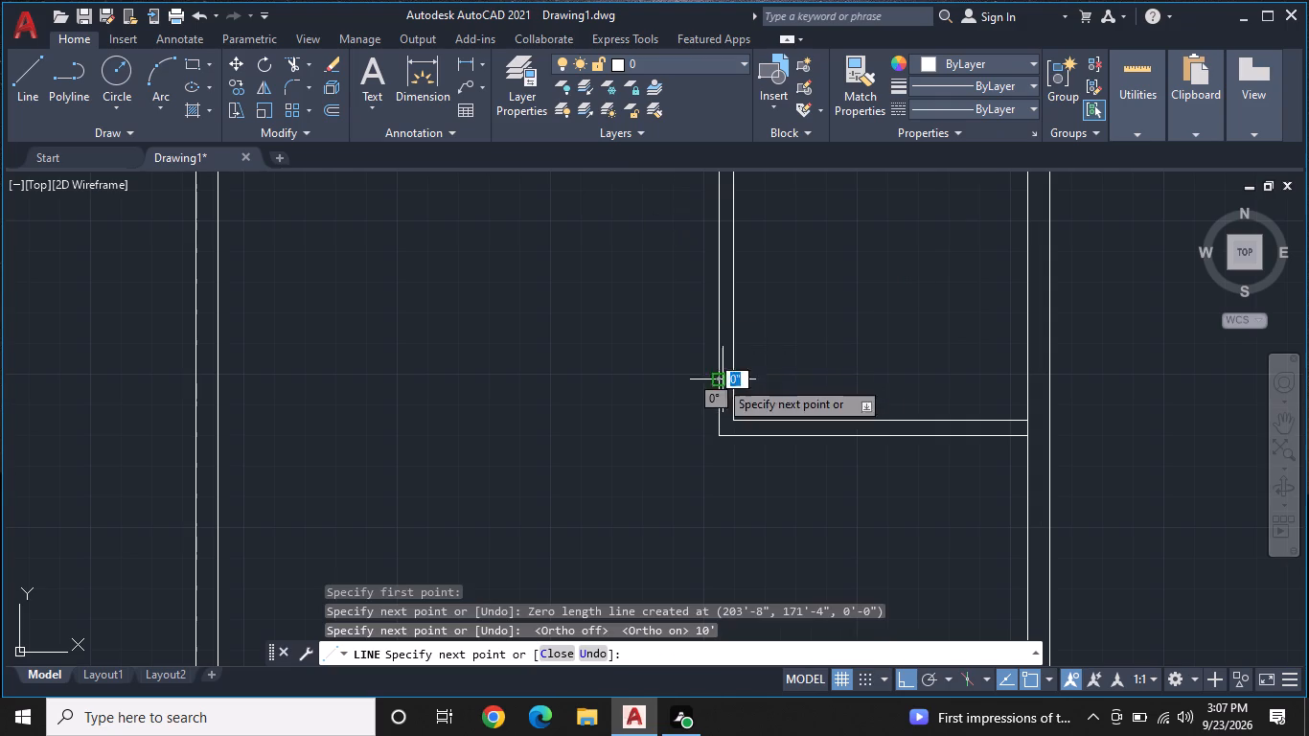
Continue the line 8'8" to the left and straight up to the inner top wall line, enclosing the middle room.
middle_drag(495, 365, 637, 477)
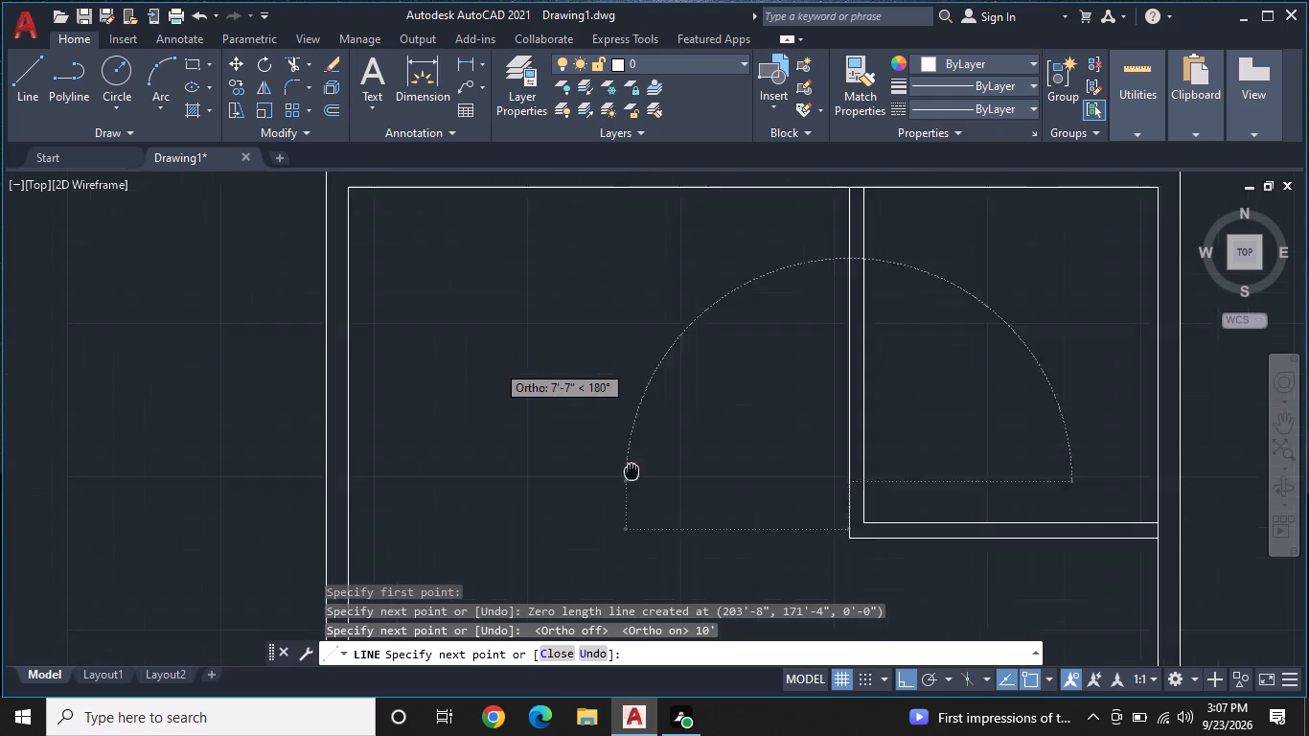
middle_drag(637, 477, 667, 495)
scroll(627, 441, down, 1)
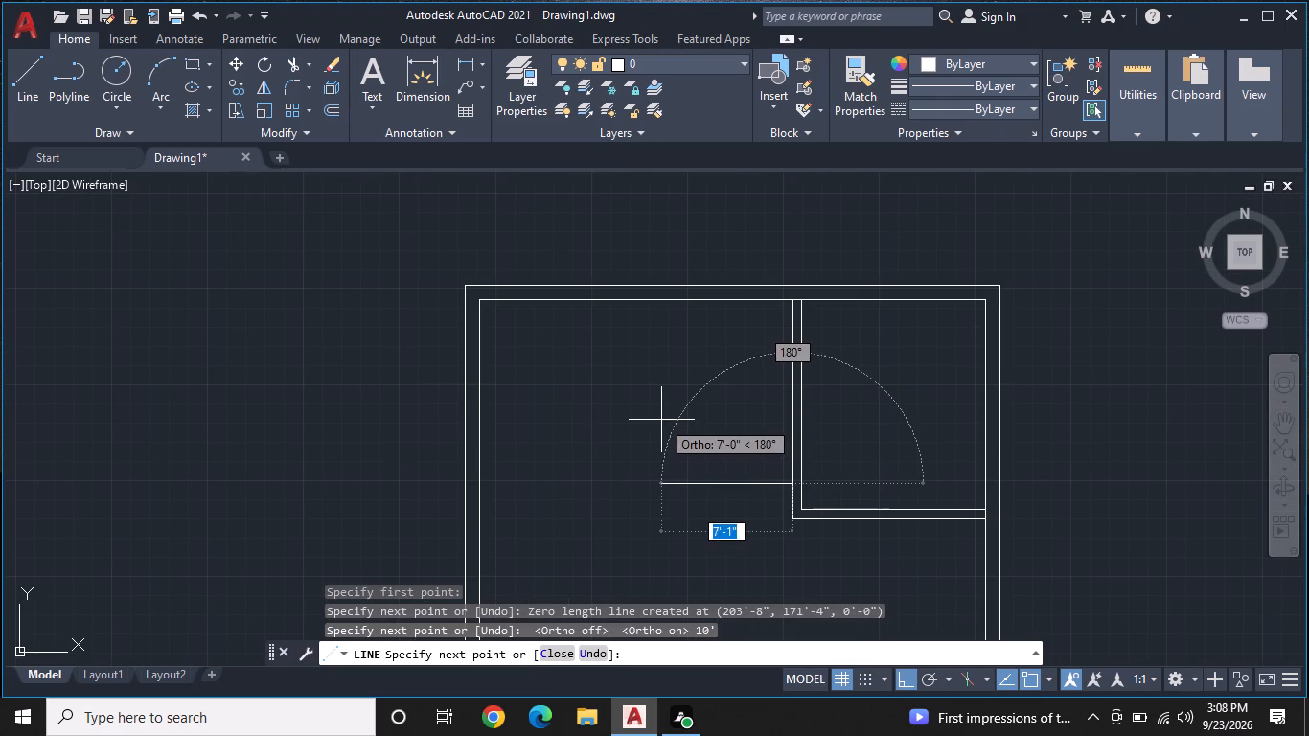
key(8)
text('8)
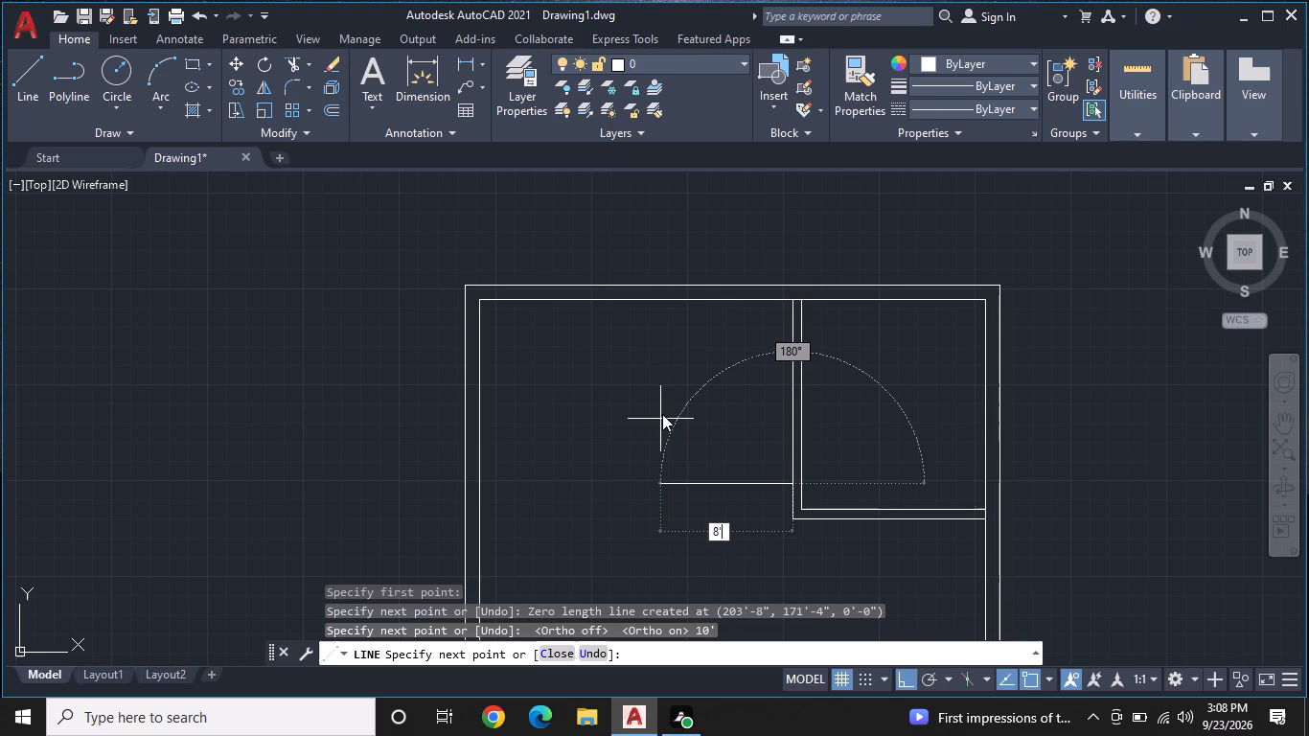
key(shift+quotedbl)
key(Return)
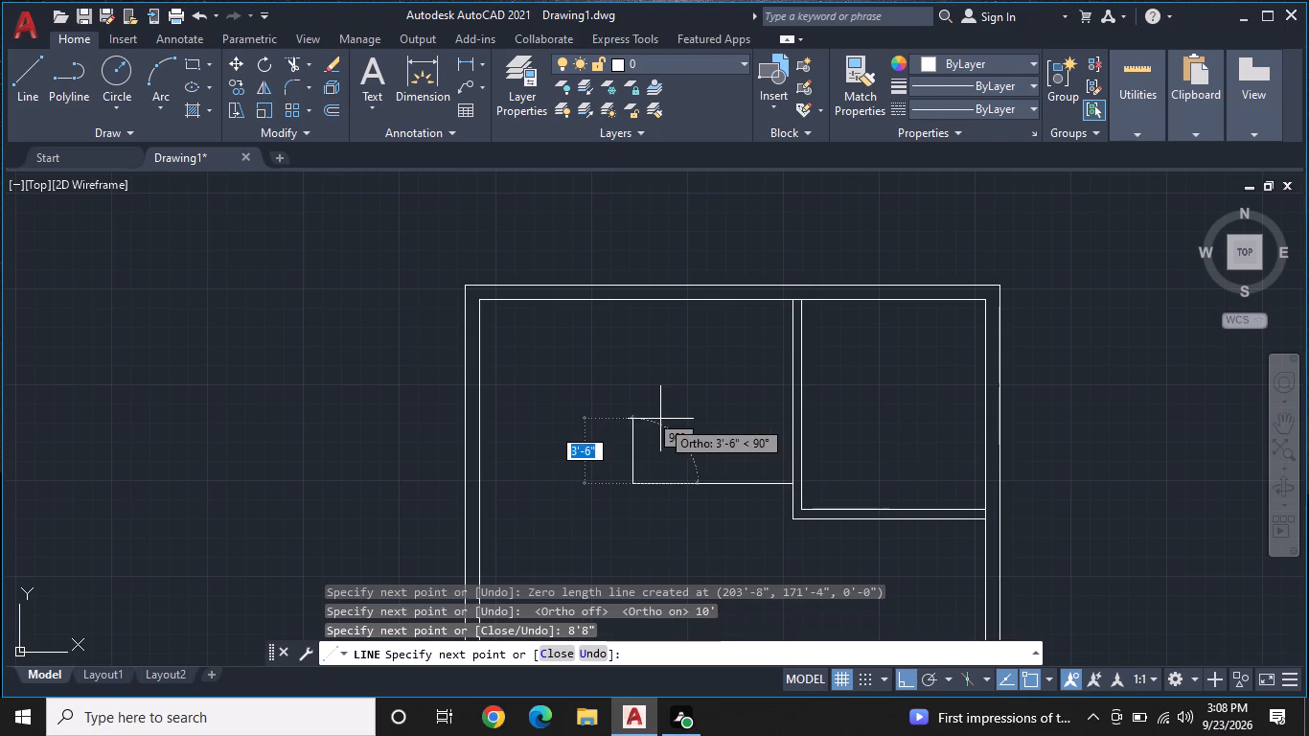
click(632, 299)
key(Escape)
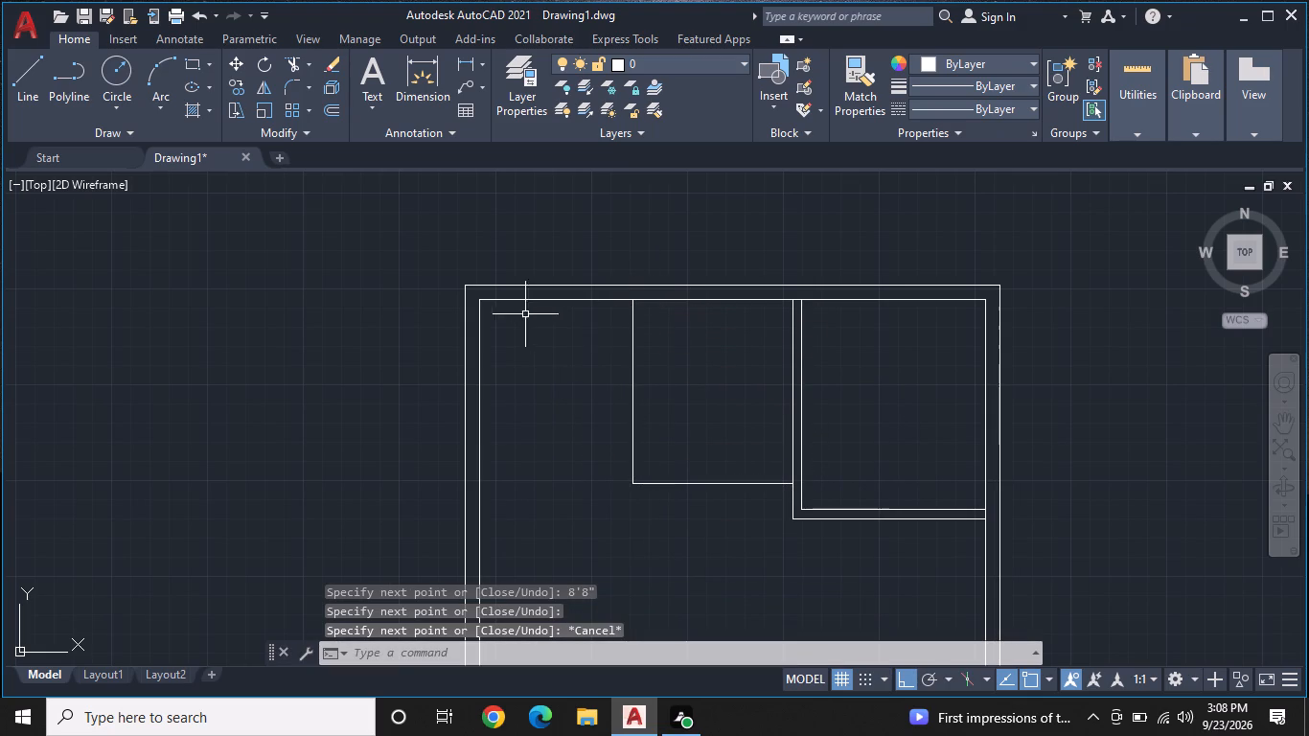
Offset the middle room's left and bottom lines outward by the same 6" distance.
text(OF)
key(space)
key(space)
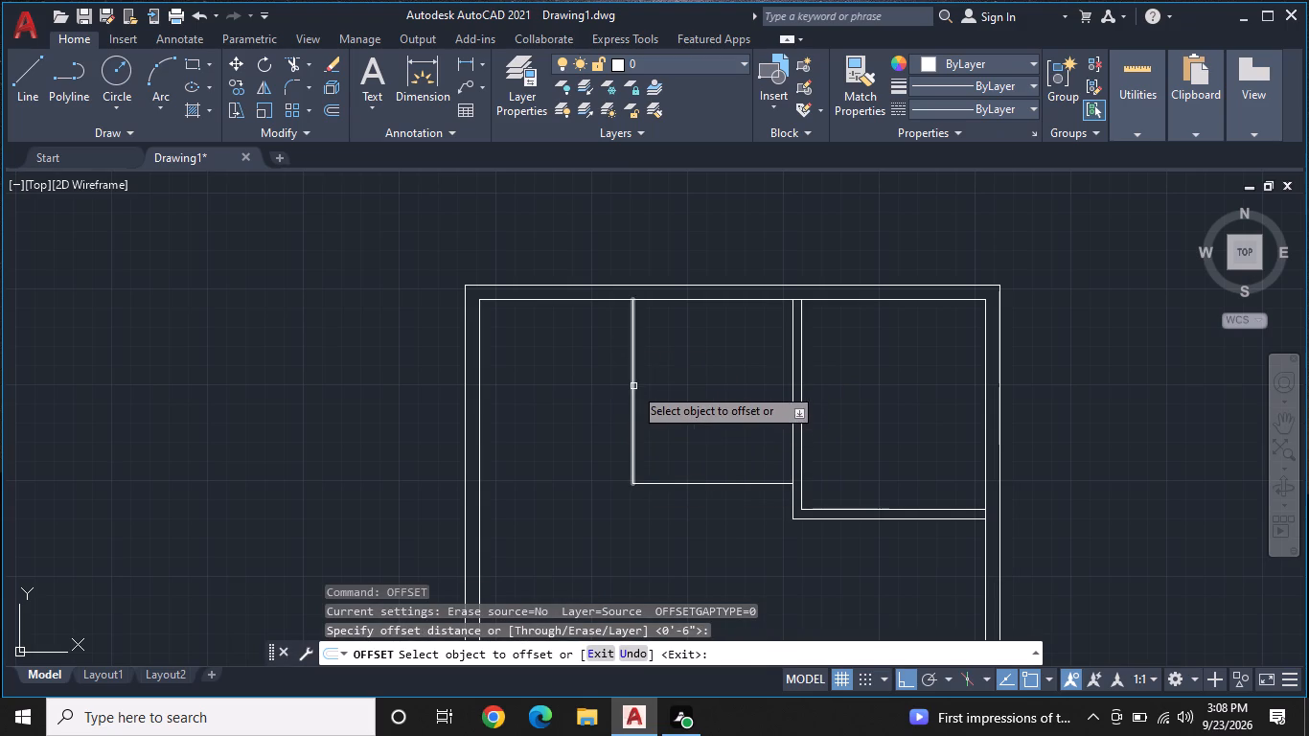
click(633, 386)
click(543, 402)
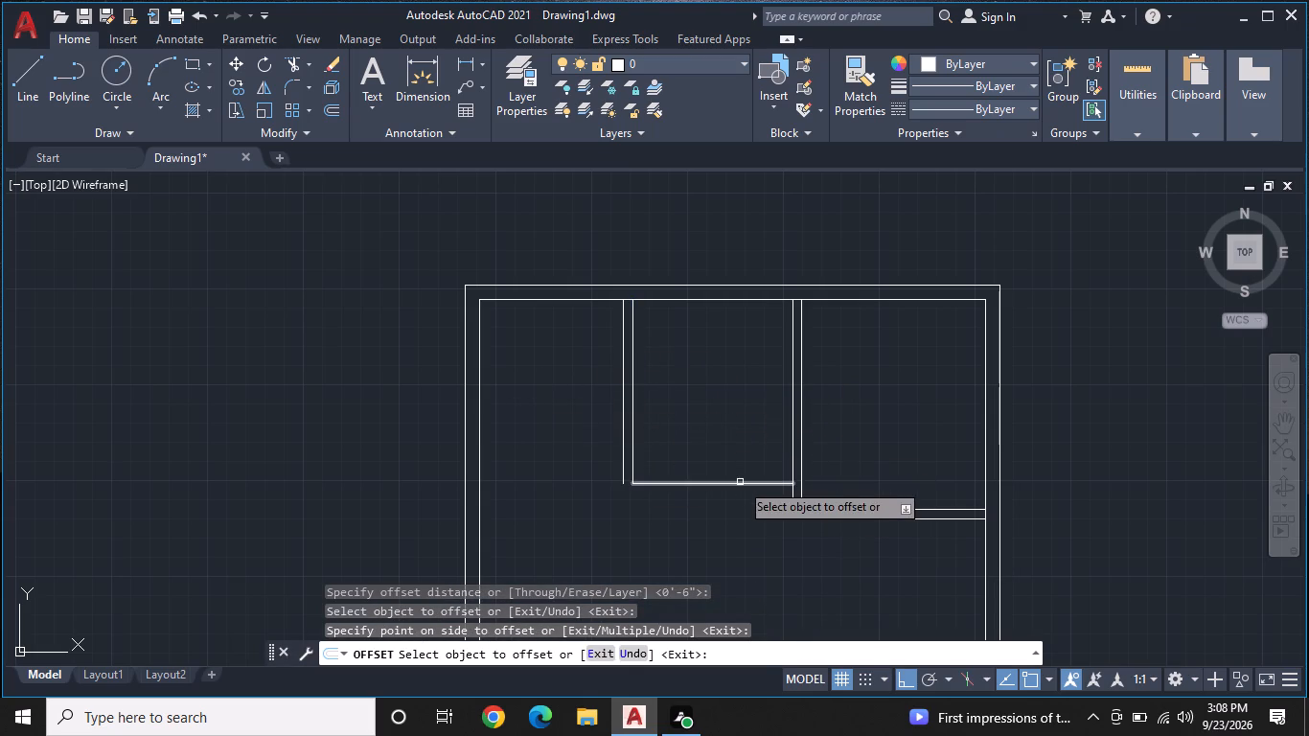
click(740, 482)
click(728, 541)
key(Escape)
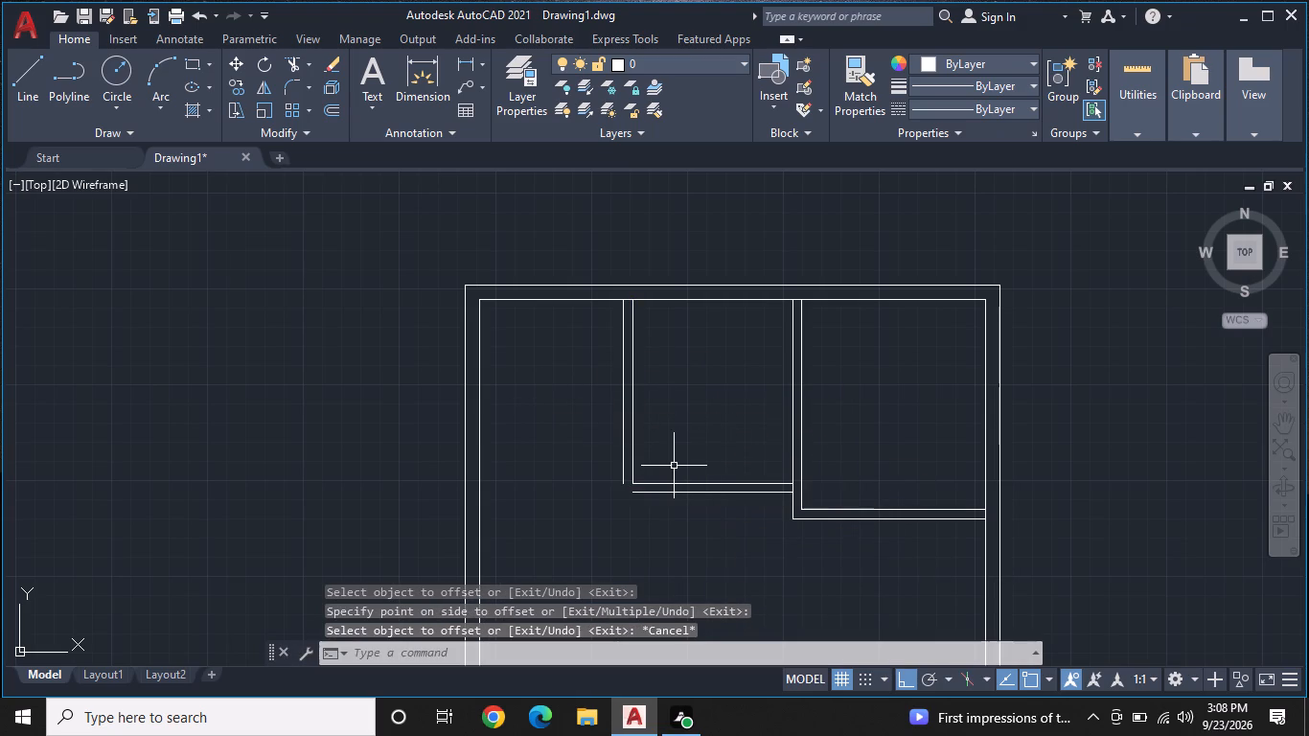
Fillet the middle room's two outer offset lines with zero radius to close its bottom-left wall corner.
text(FI)
key(l)
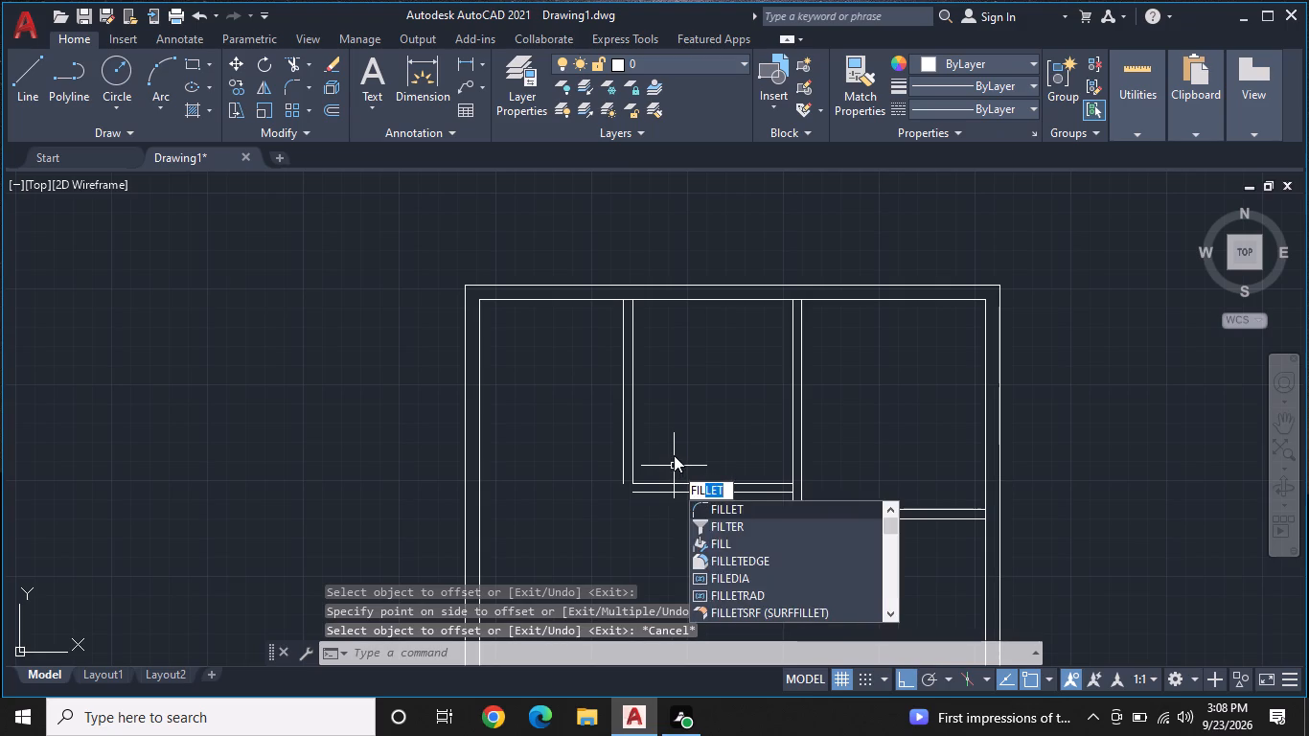
key(space)
click(622, 471)
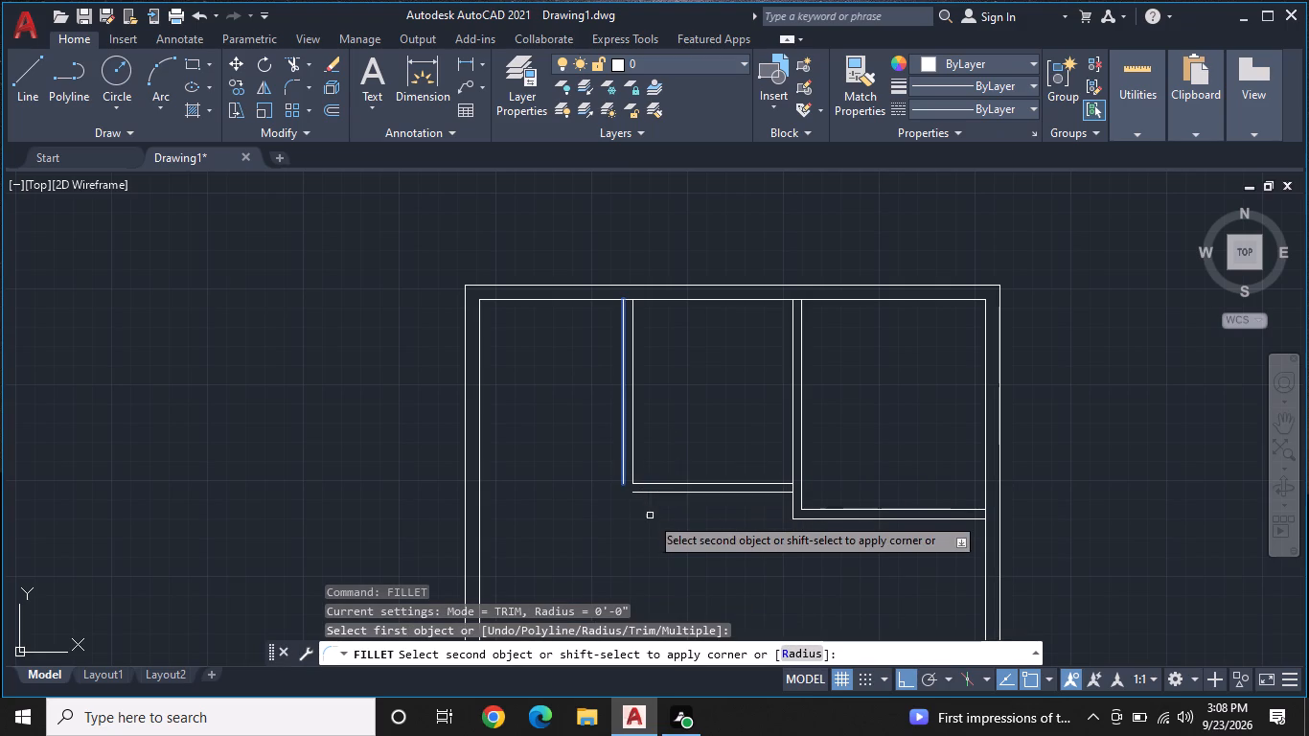
click(634, 494)
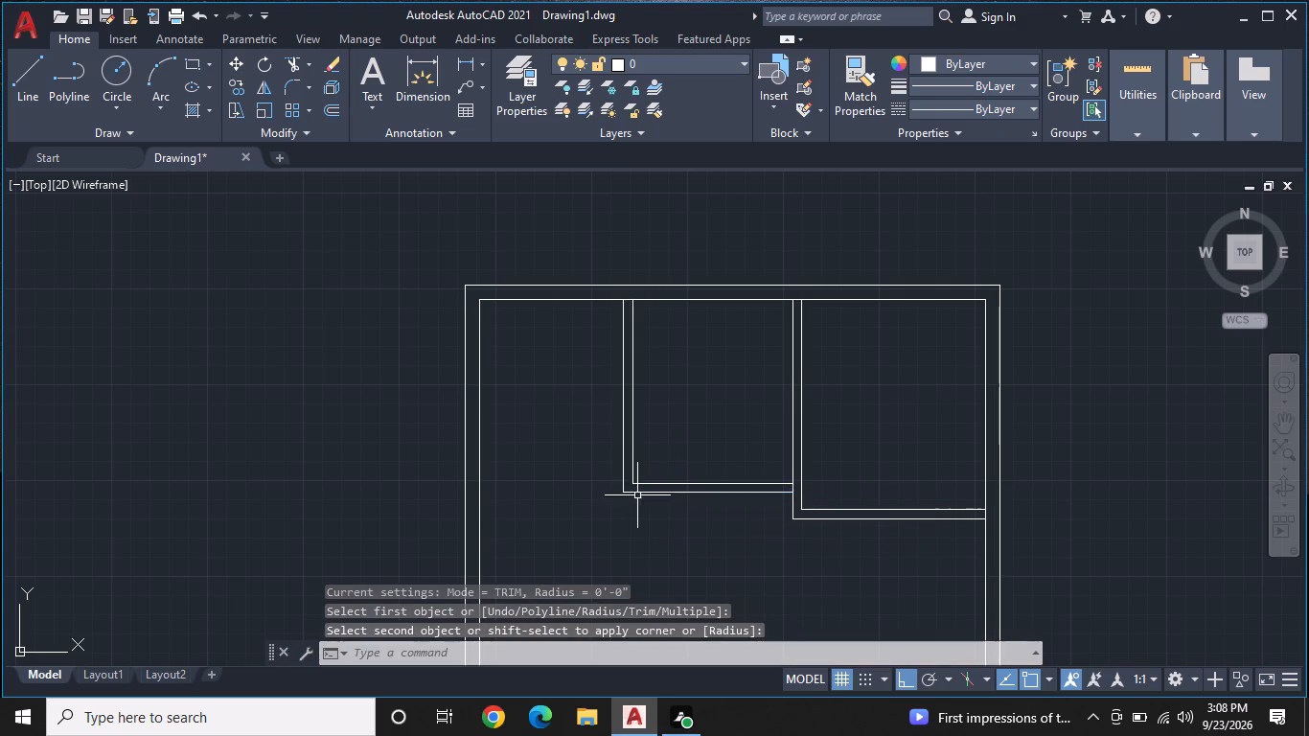
key(Escape)
Quick-measure the clear width of the top-left space between the inner left wall and the middle room's wall.
double_click(1141, 142)
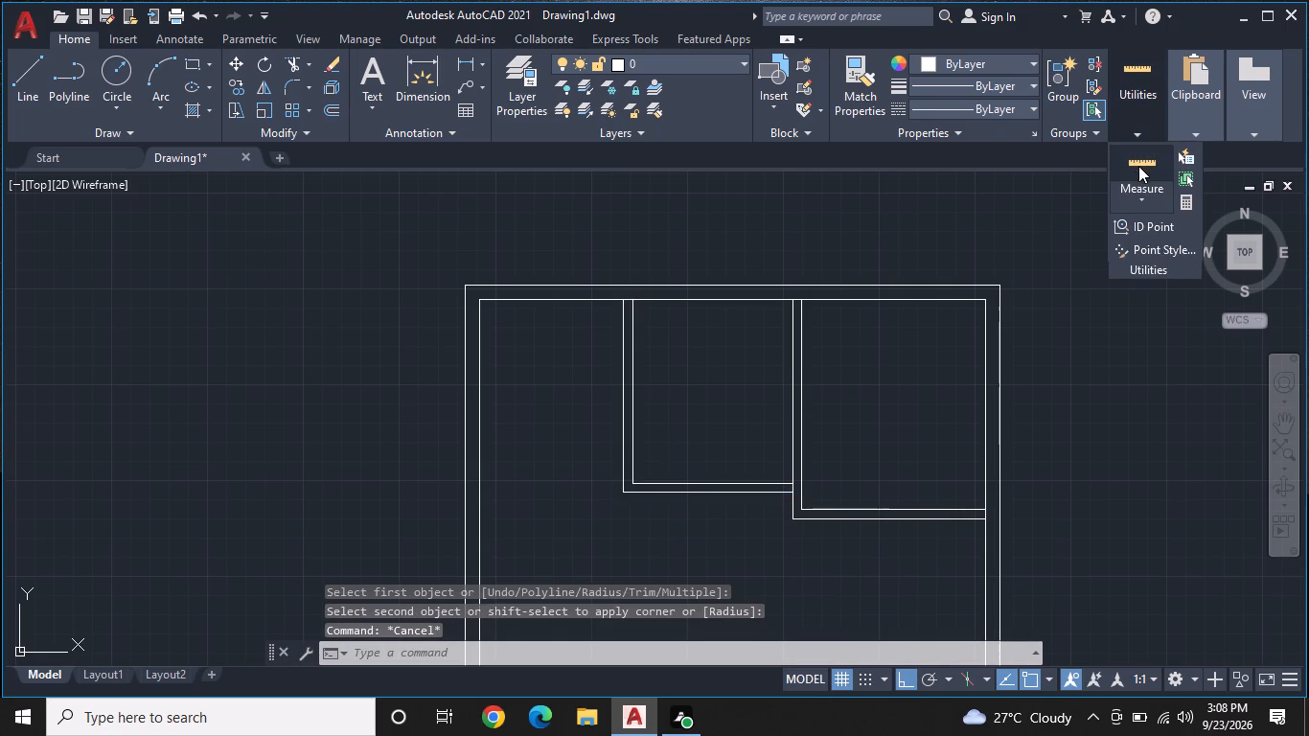
click(1136, 184)
click(1137, 225)
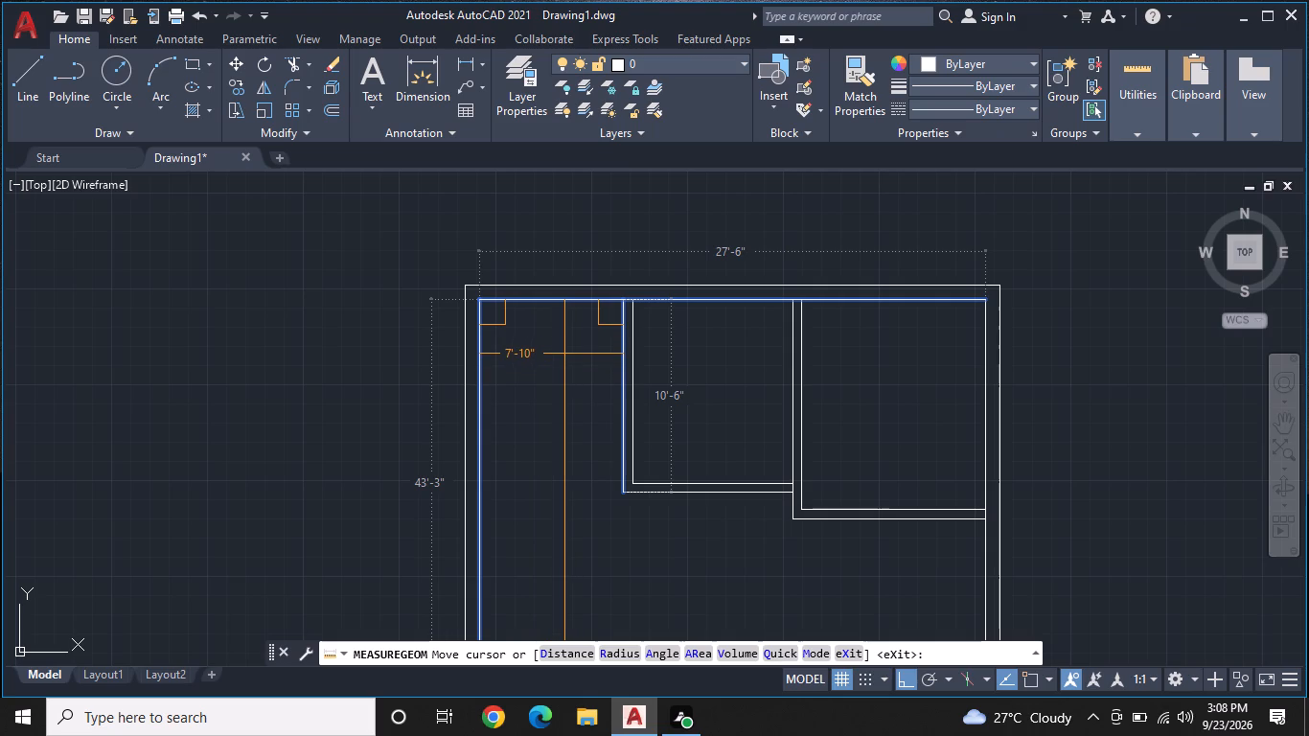
key(Escape)
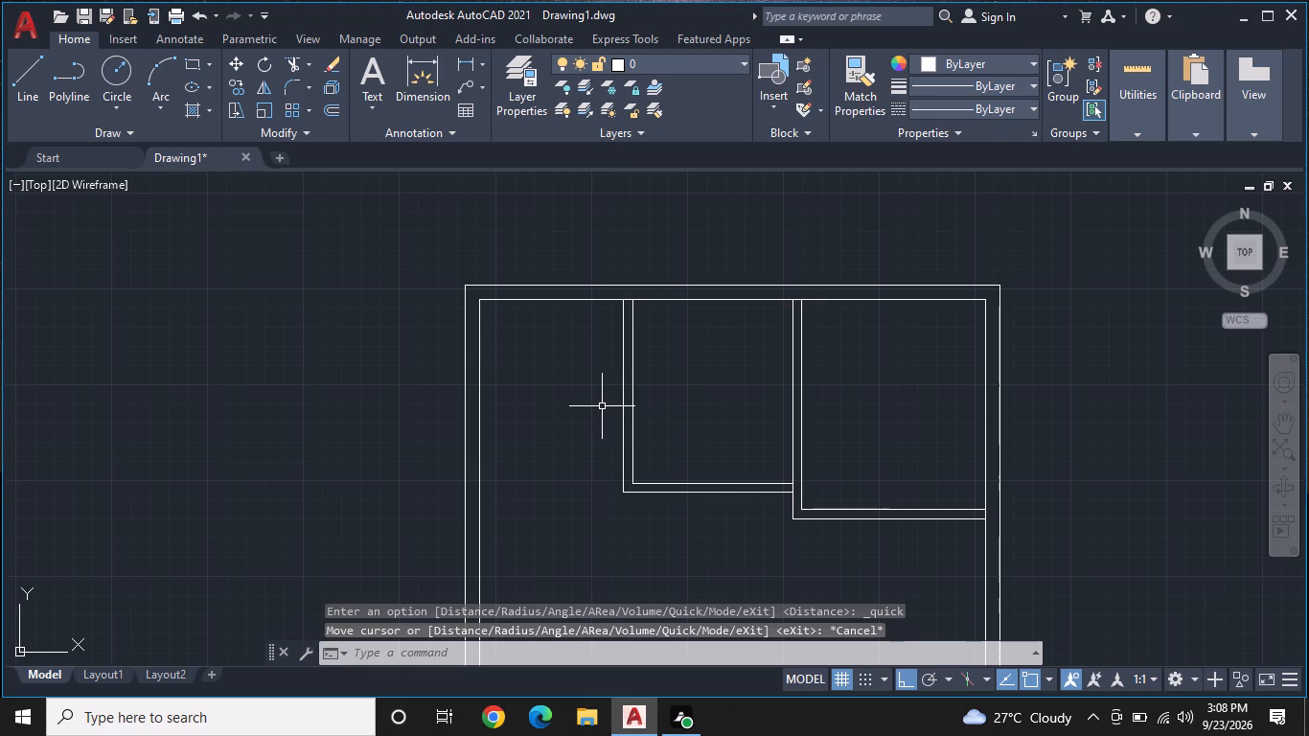
key(space)
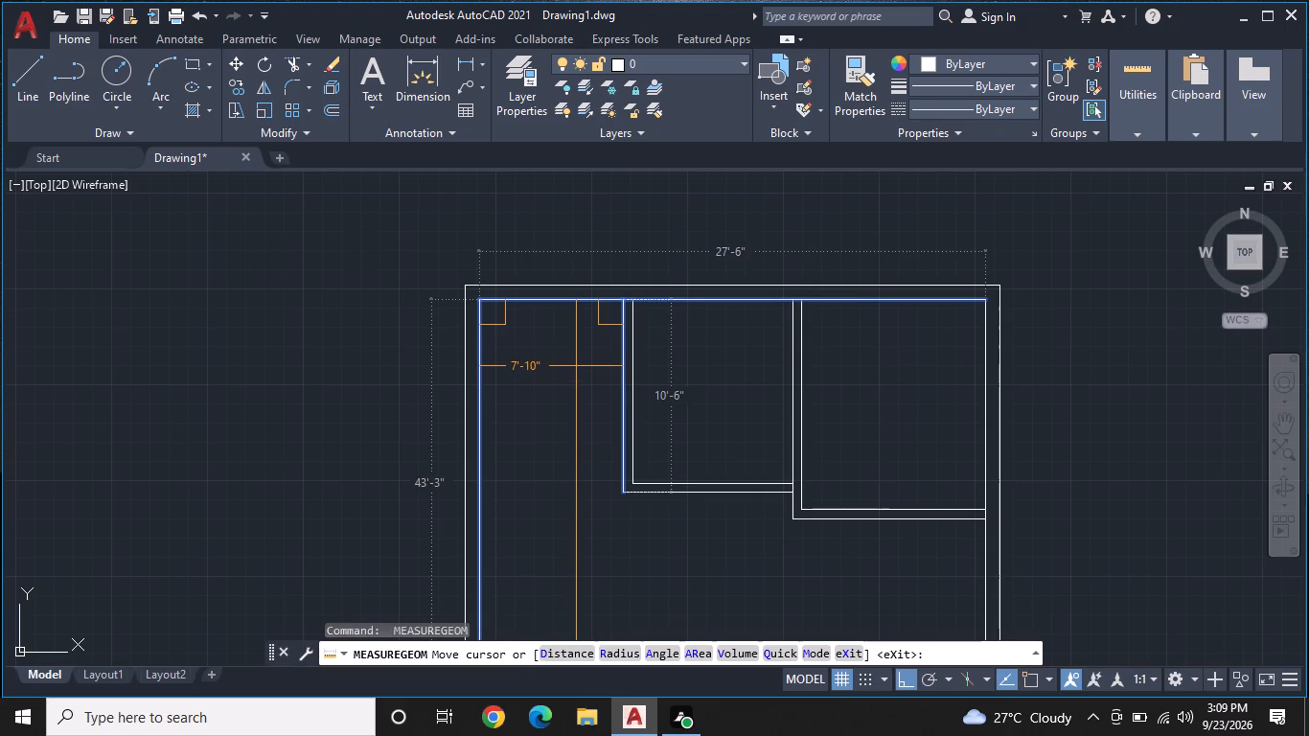
key(Escape)
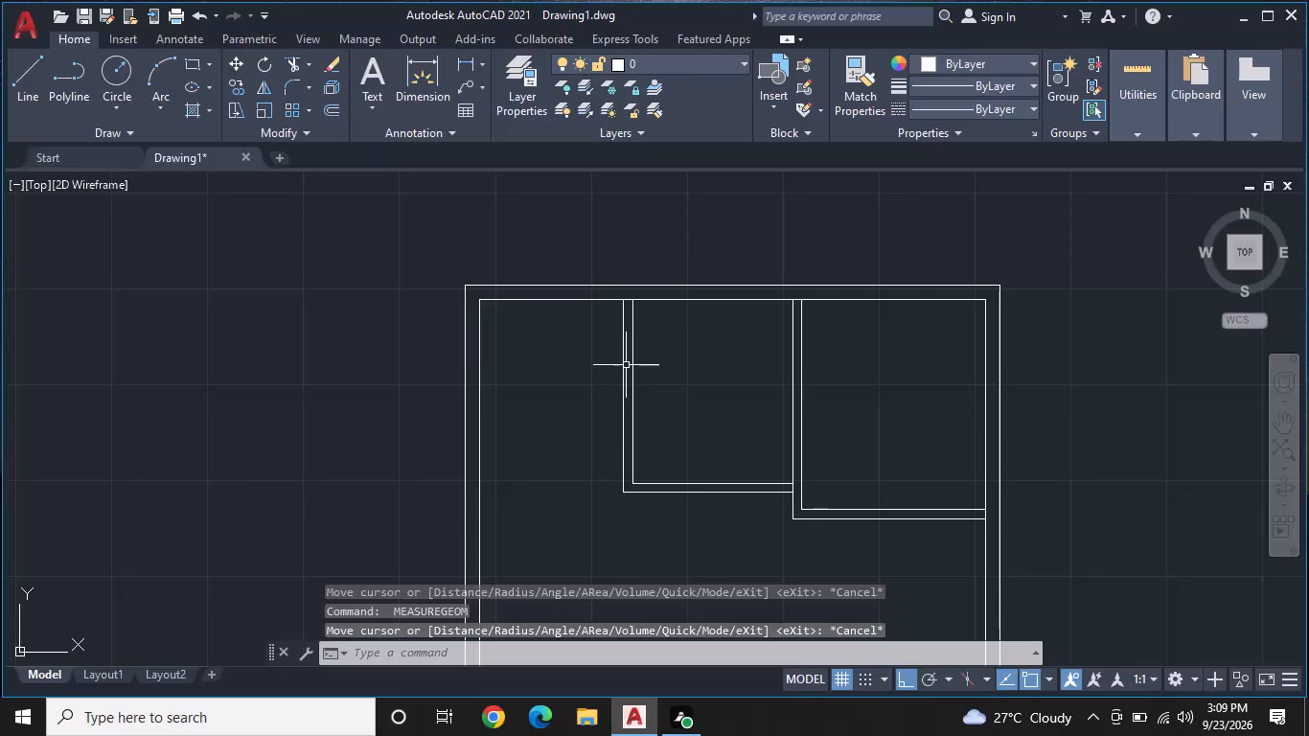
Erase the outer left wall line of the middle room.
click(626, 365)
right_click(613, 379)
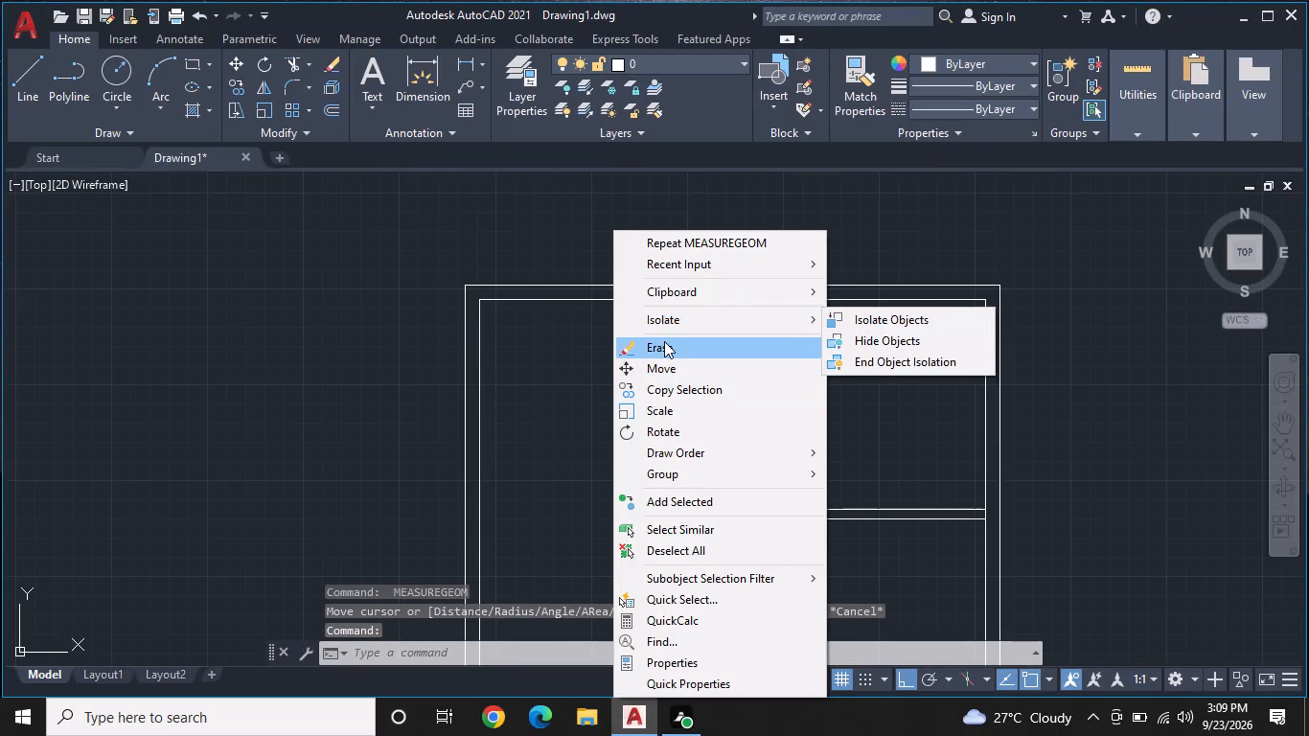
click(664, 341)
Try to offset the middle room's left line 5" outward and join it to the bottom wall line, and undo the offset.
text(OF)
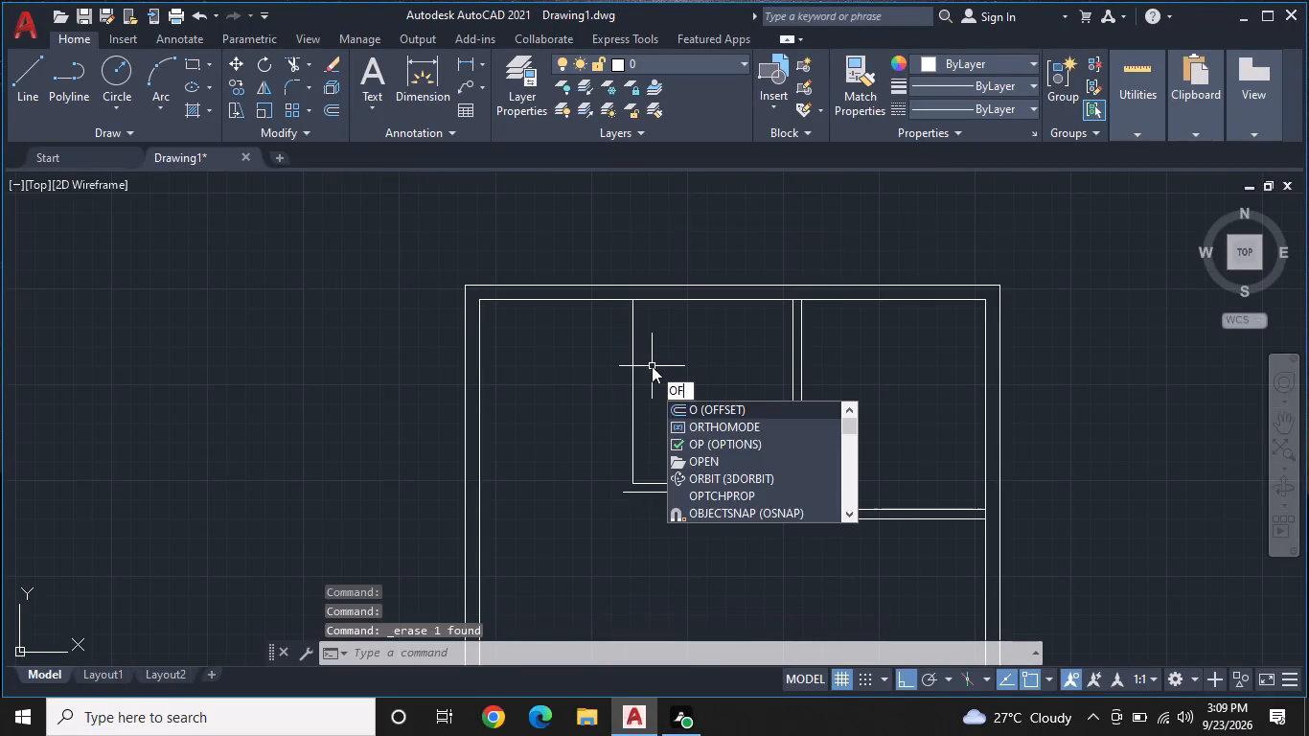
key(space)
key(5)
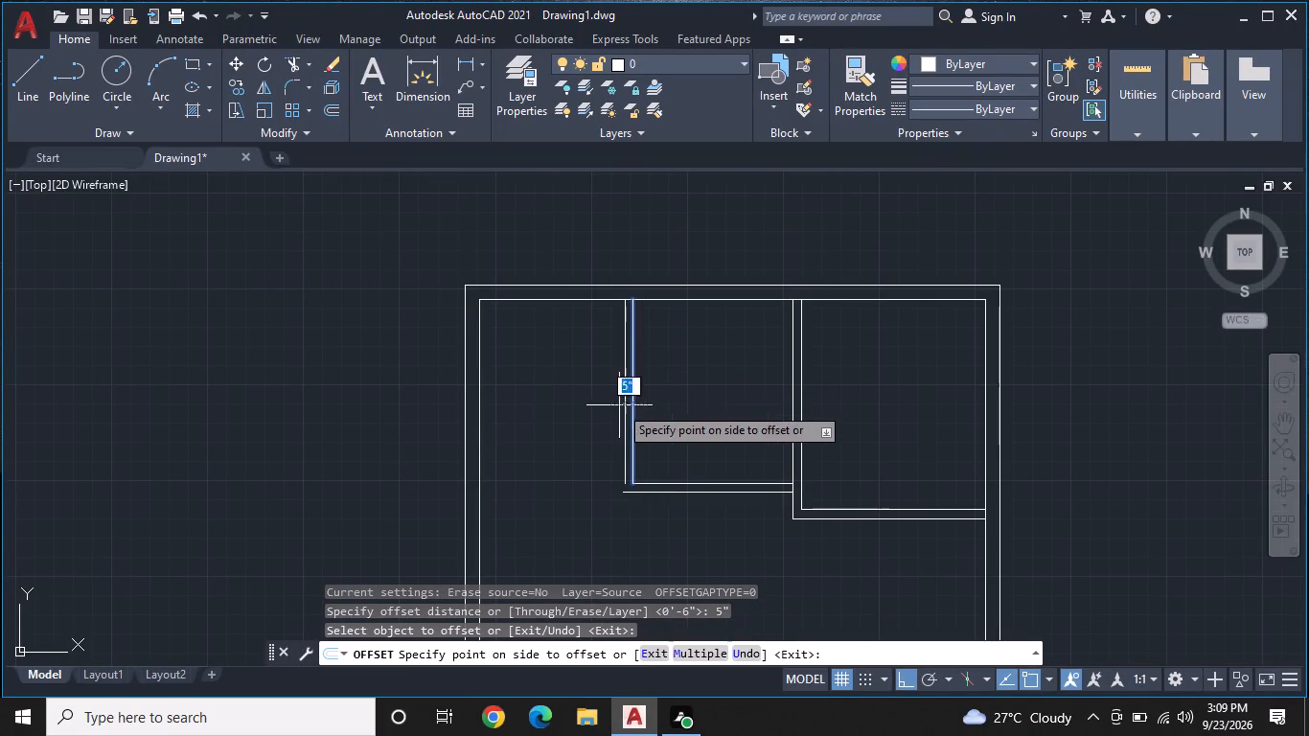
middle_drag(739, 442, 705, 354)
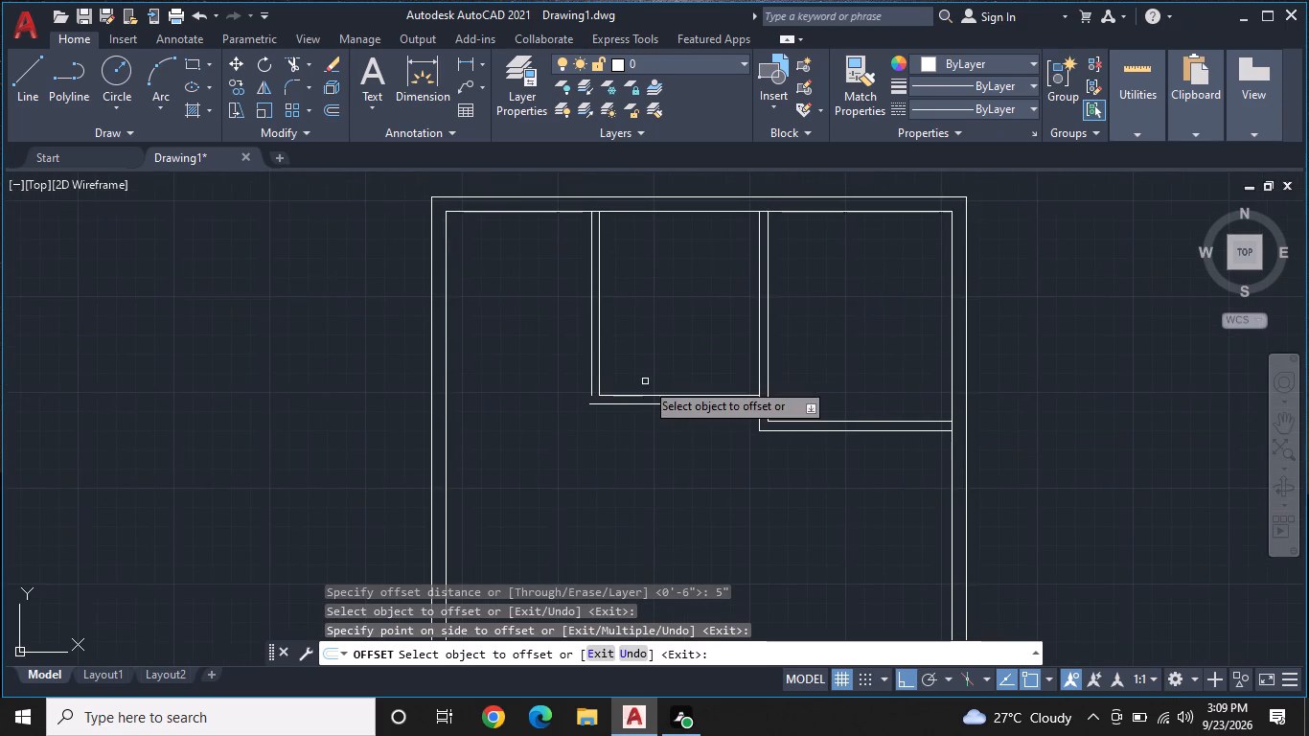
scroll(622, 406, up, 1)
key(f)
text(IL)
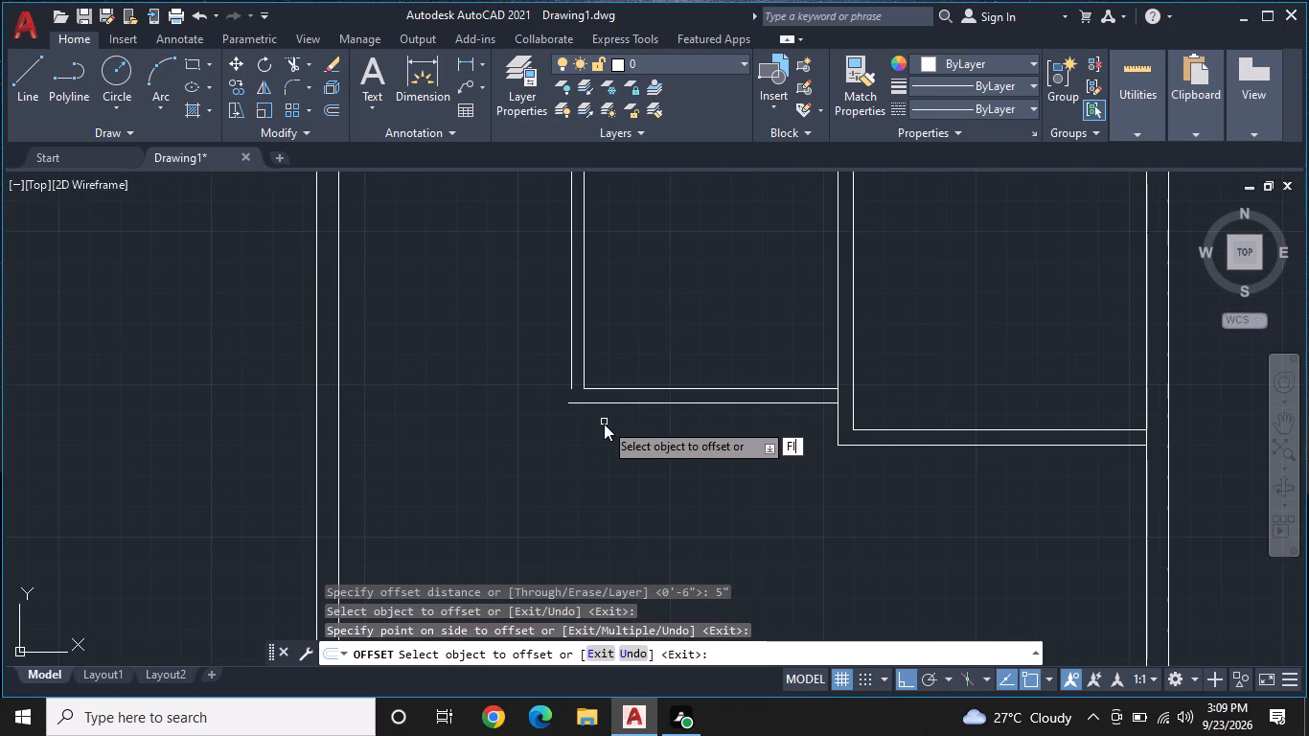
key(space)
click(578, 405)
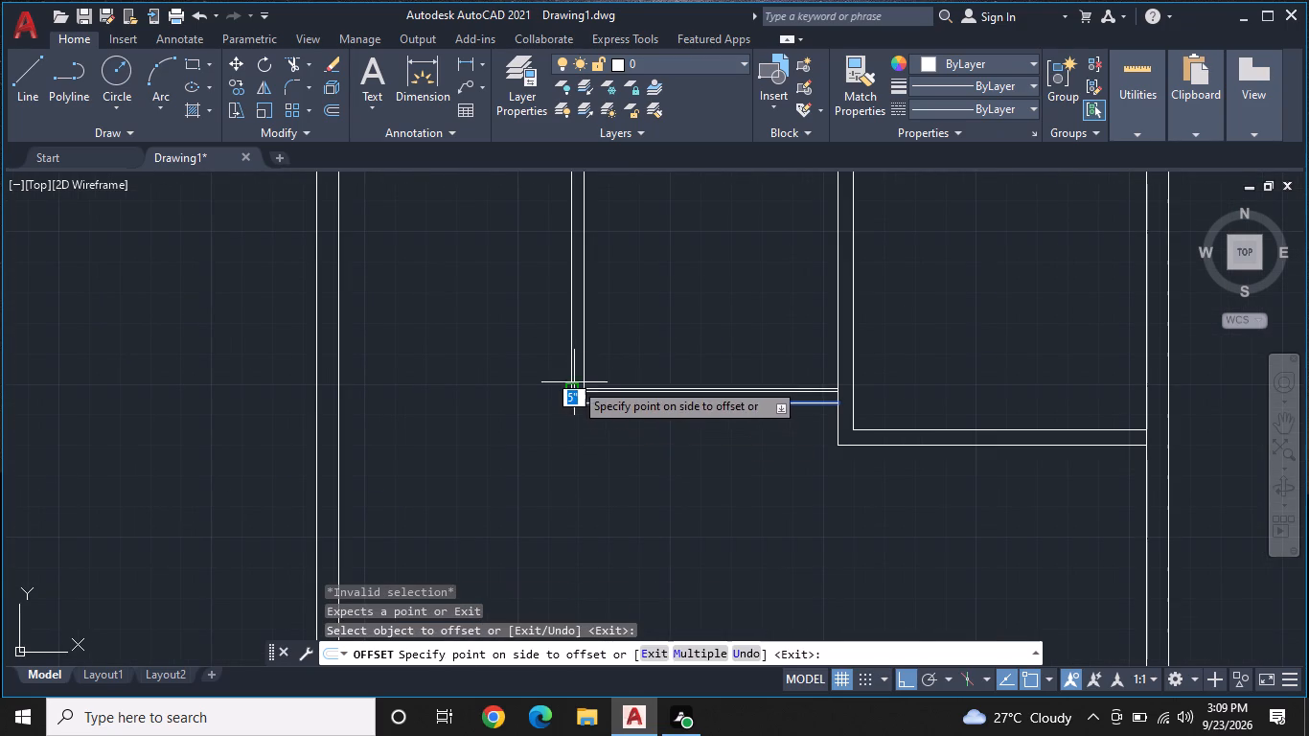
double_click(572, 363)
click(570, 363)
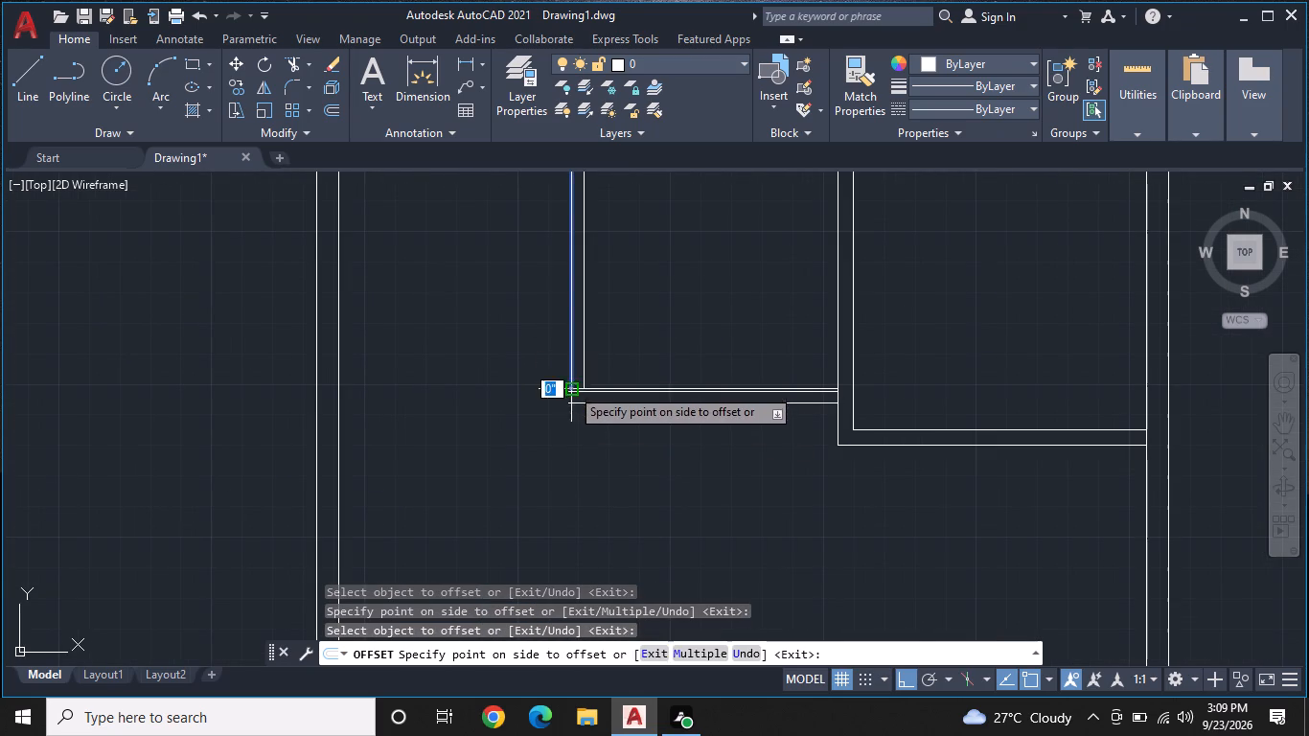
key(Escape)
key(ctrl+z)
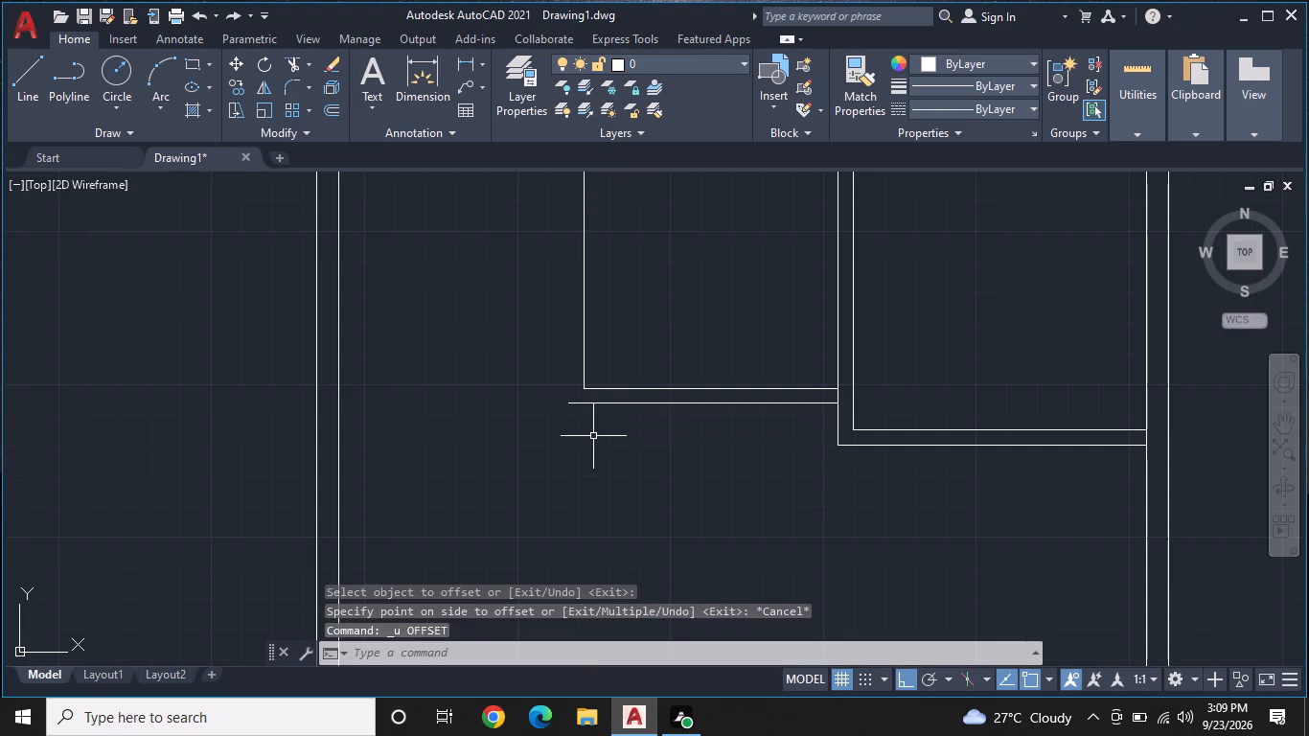
Offset the middle room's left line 5" outward, toward the top-left space.
scroll(591, 365, down, 1)
middle_drag(594, 345, 598, 357)
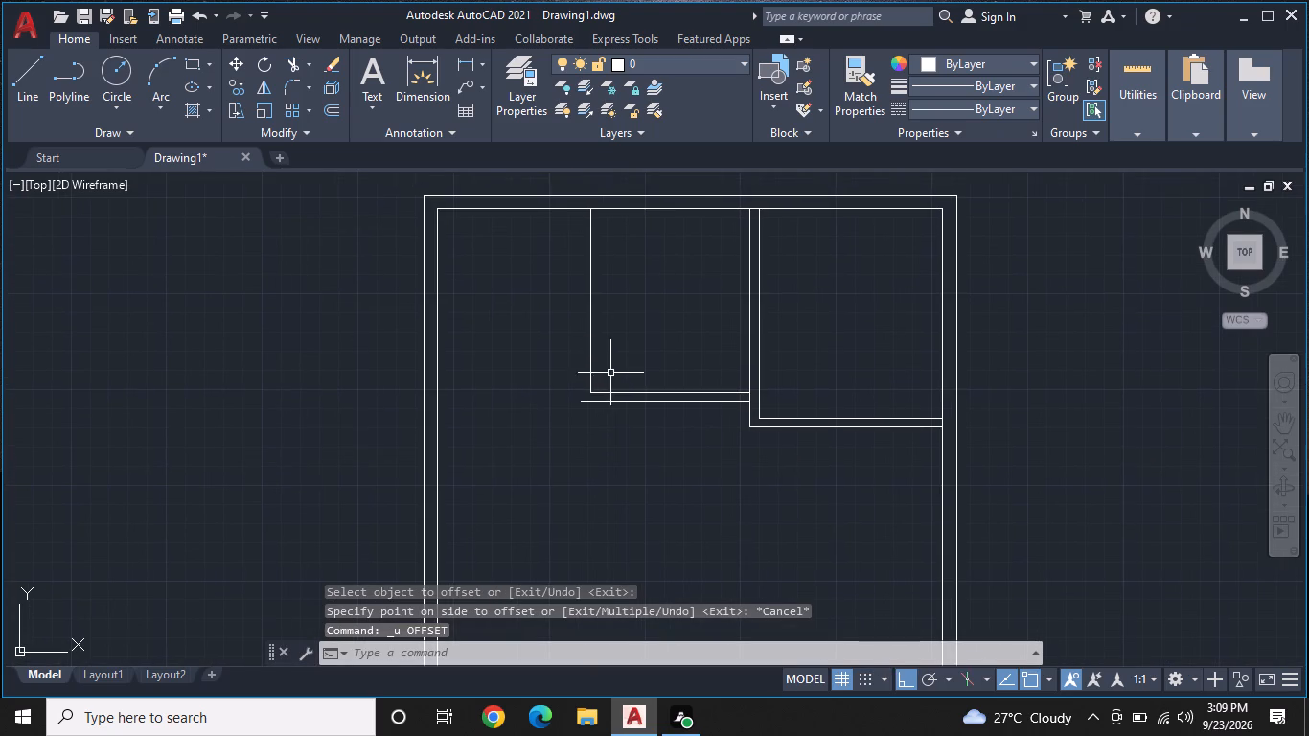
key(o)
key(f)
key(Return)
key(5)
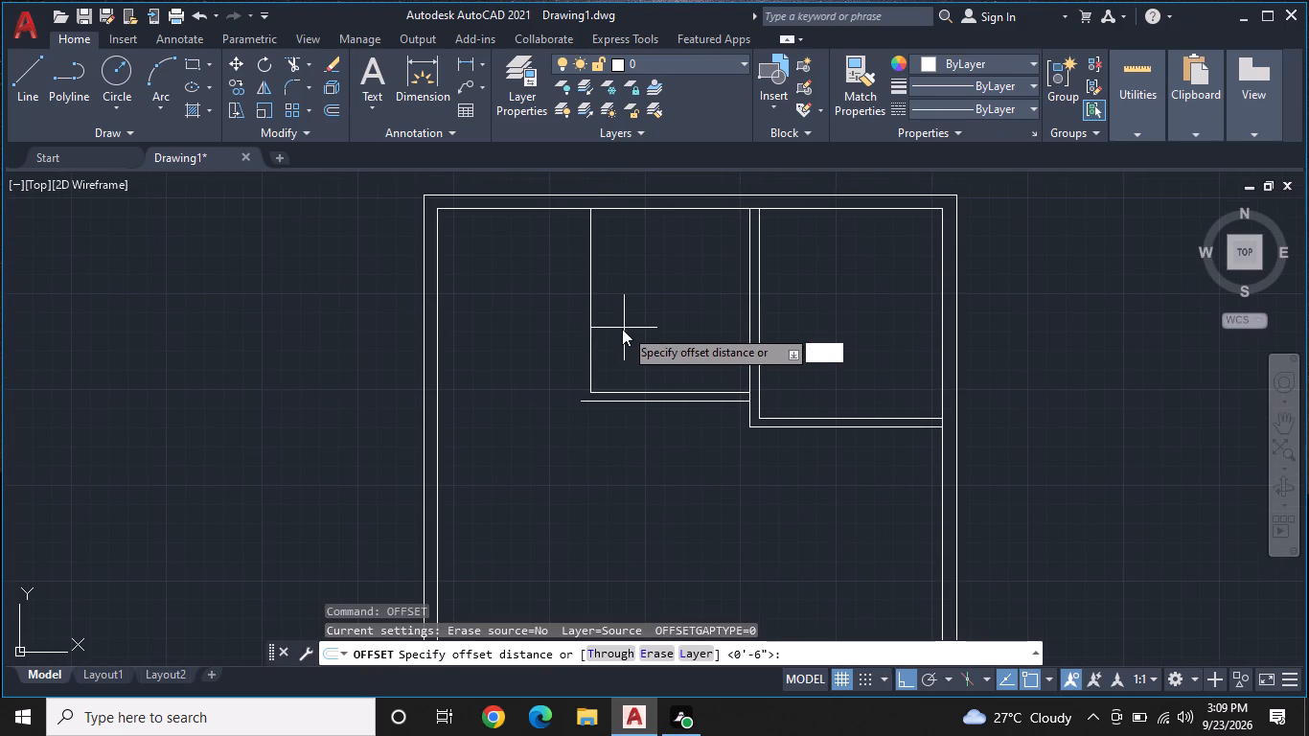
key(shift+quotedbl)
key(Return)
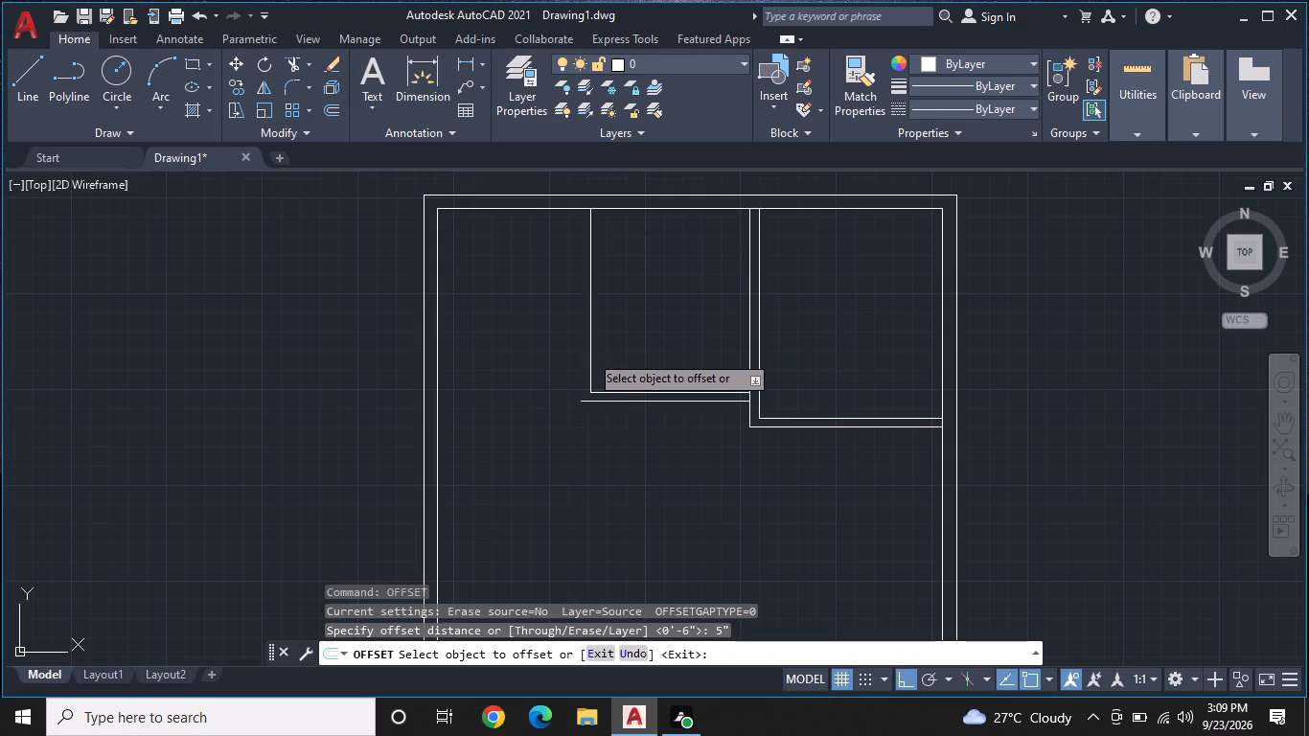
click(589, 354)
click(562, 361)
key(Escape)
Fillet the middle room's outer left and bottom wall lines with zero radius to close the bottom-left corner.
text(FIL)
key(space)
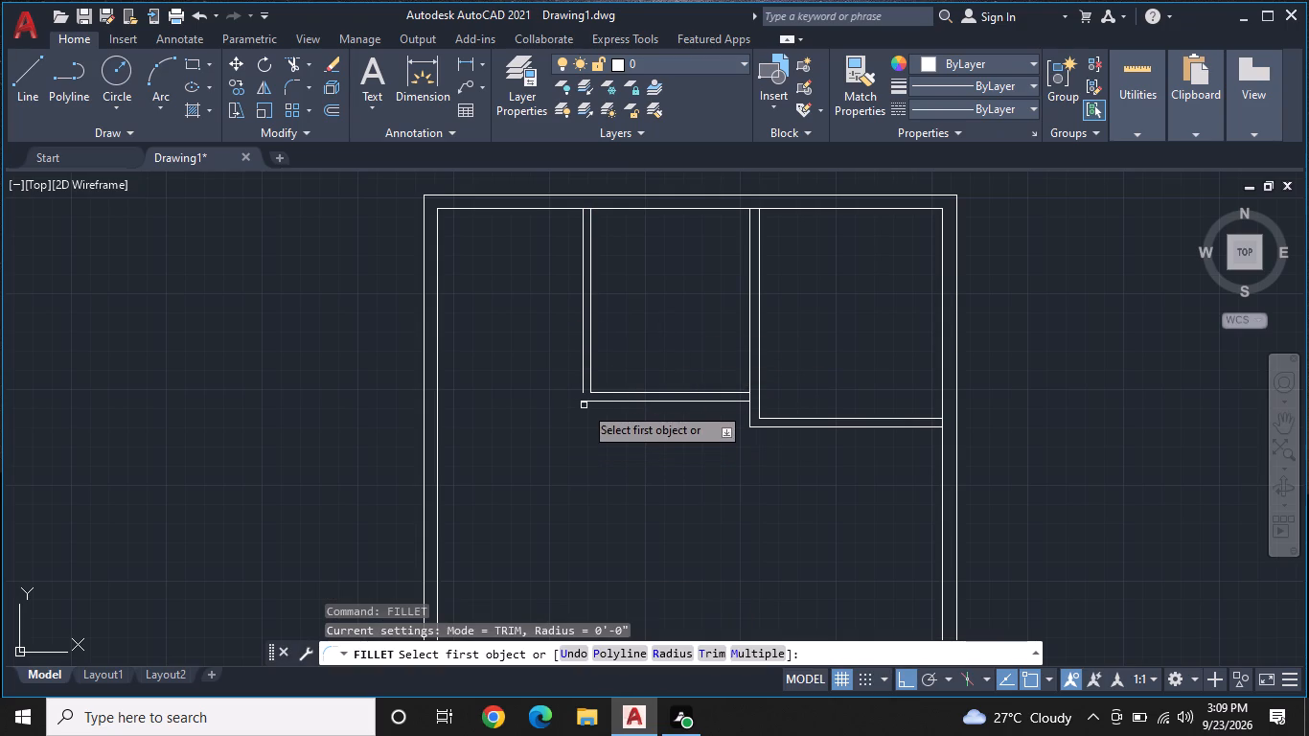
click(584, 404)
click(583, 395)
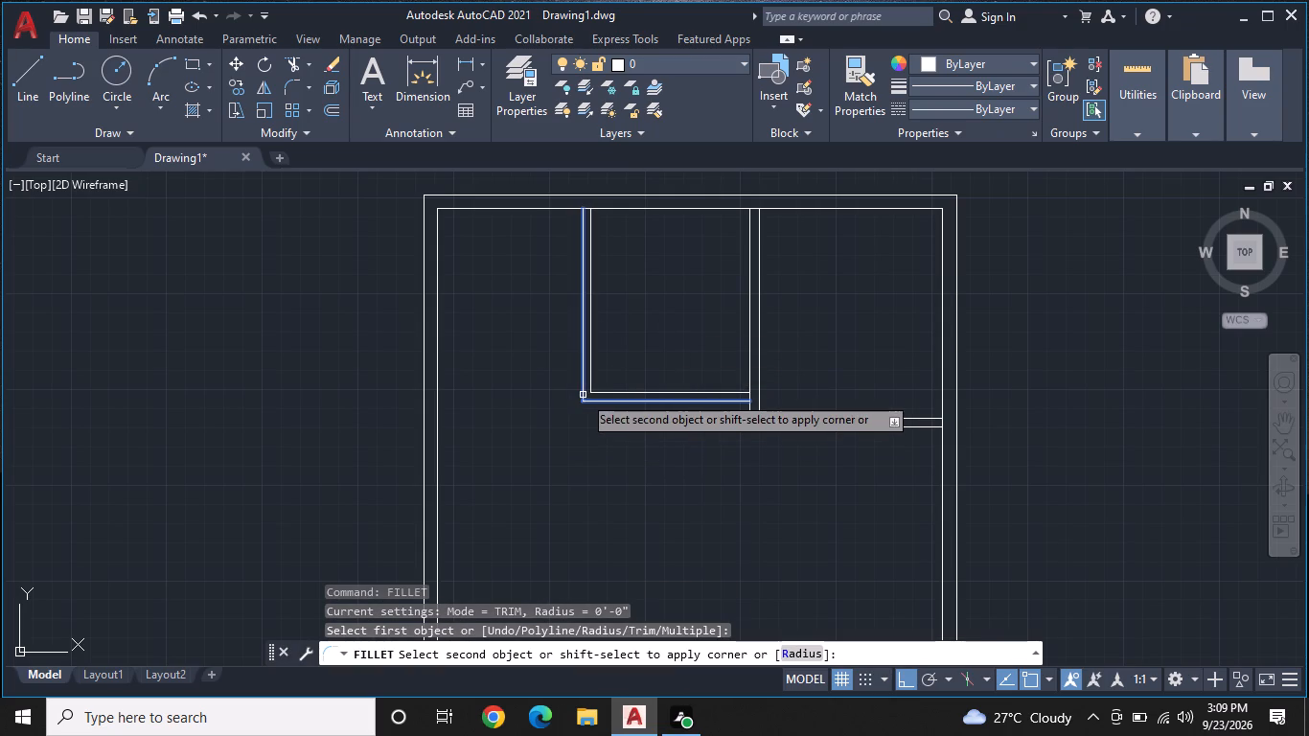
key(Escape)
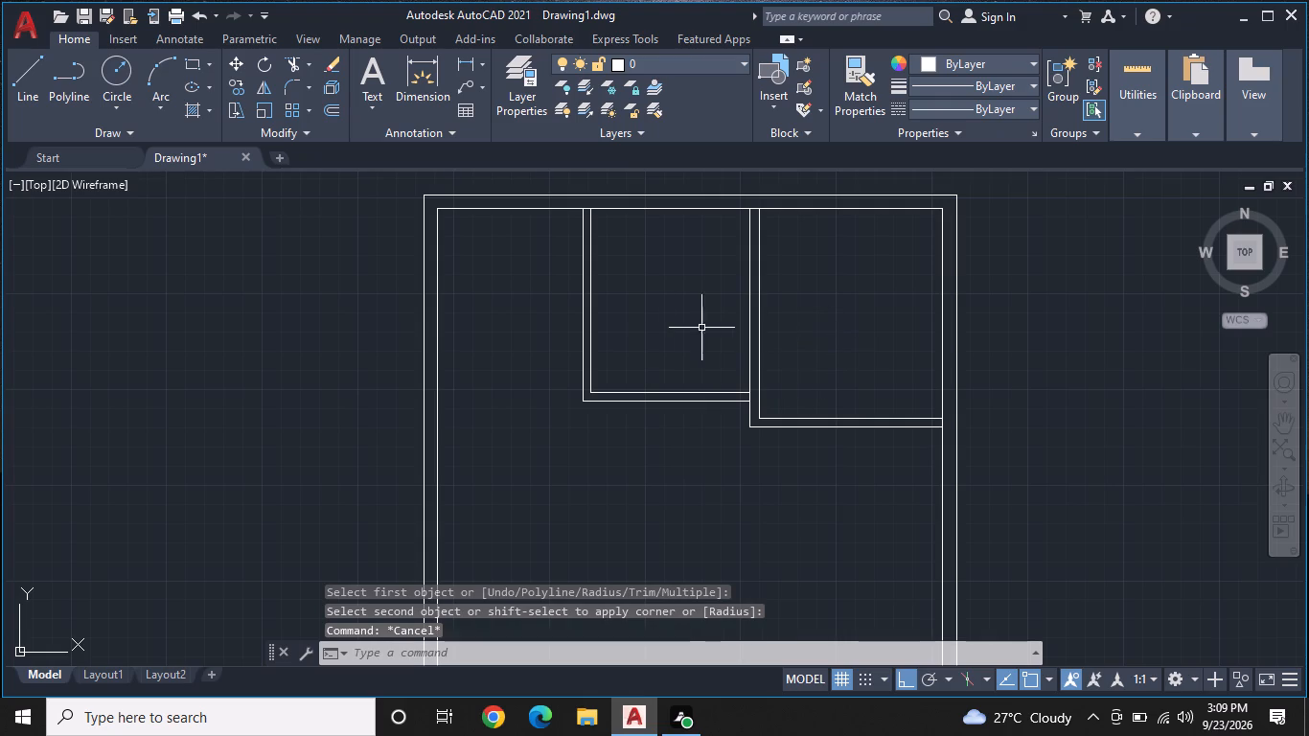
Quick-measure the clear width of the top-left space and the inside dimensions of the middle room.
click(1133, 127)
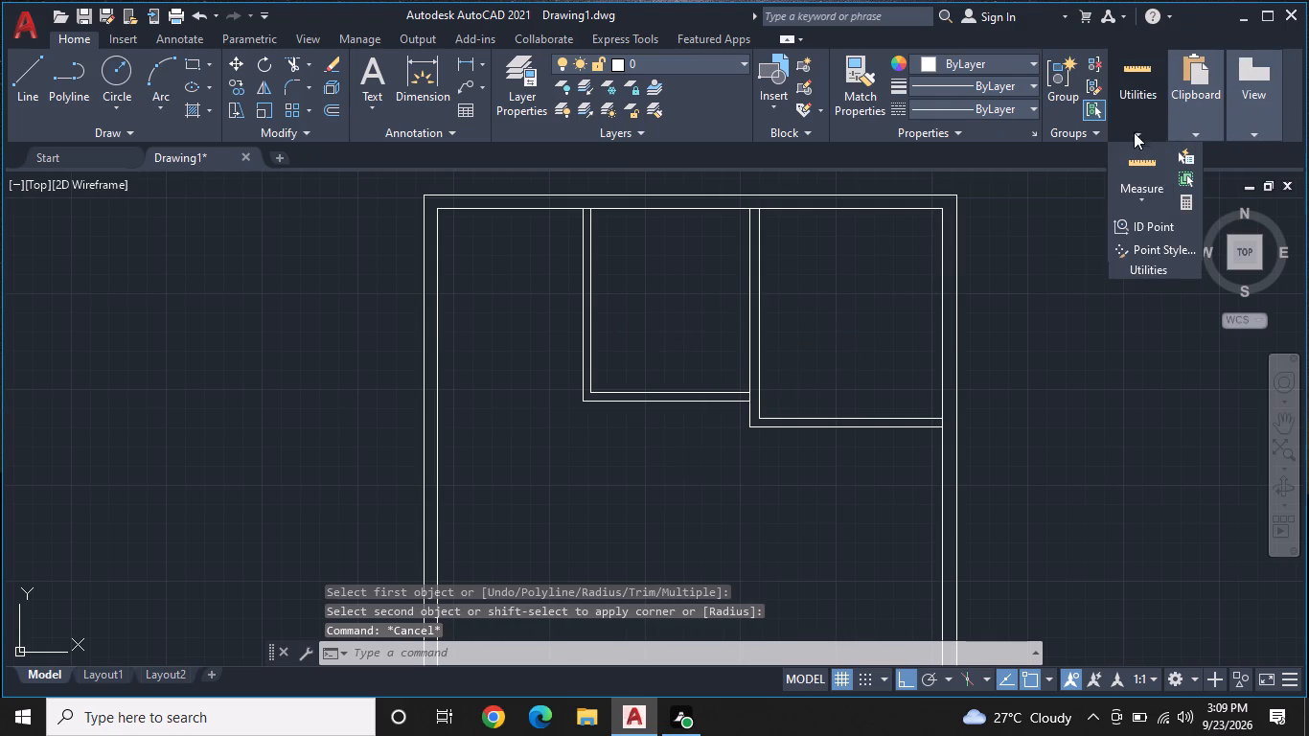
click(1147, 189)
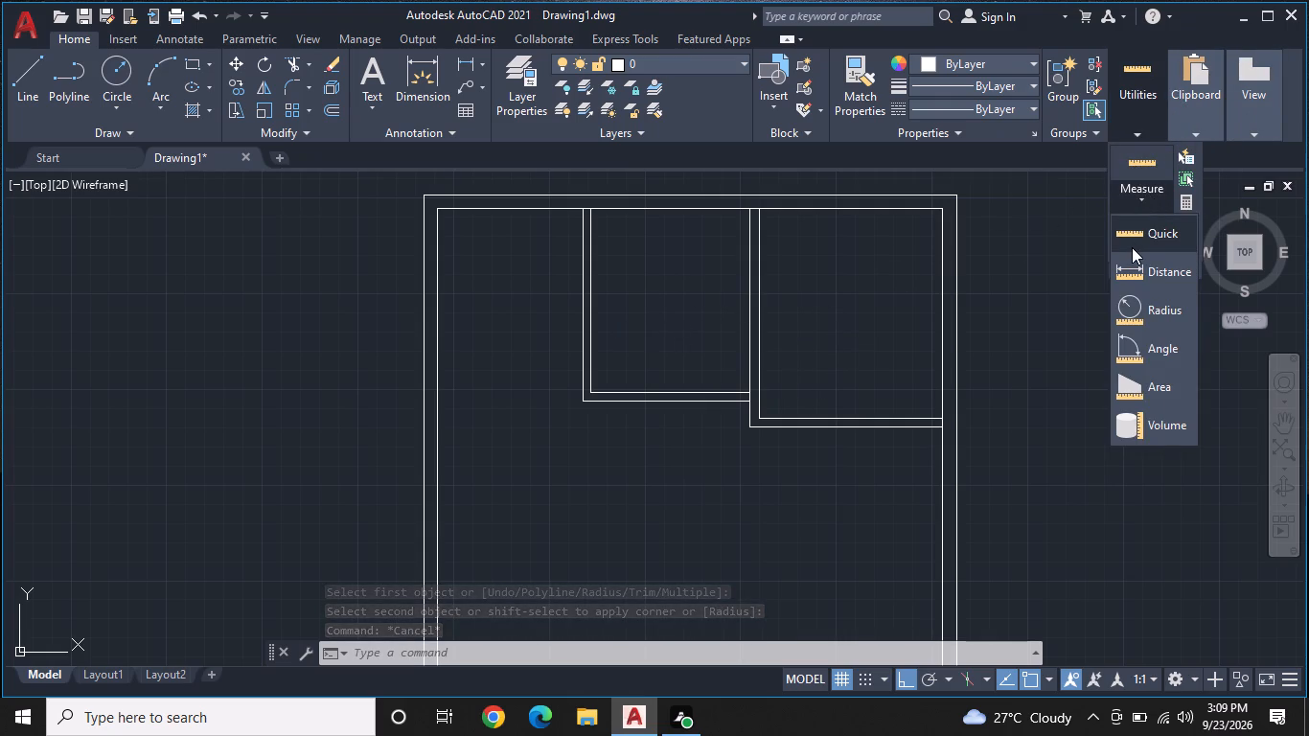
click(1132, 236)
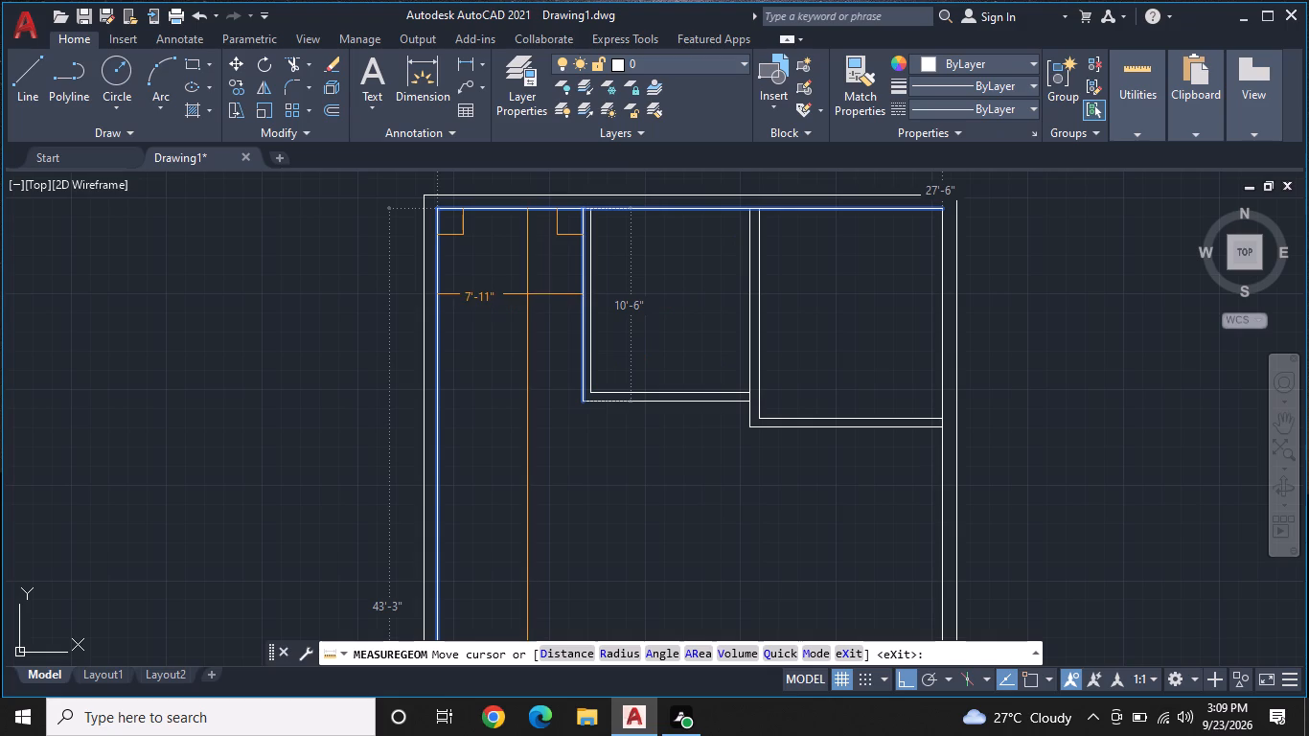
middle_drag(540, 292, 584, 298)
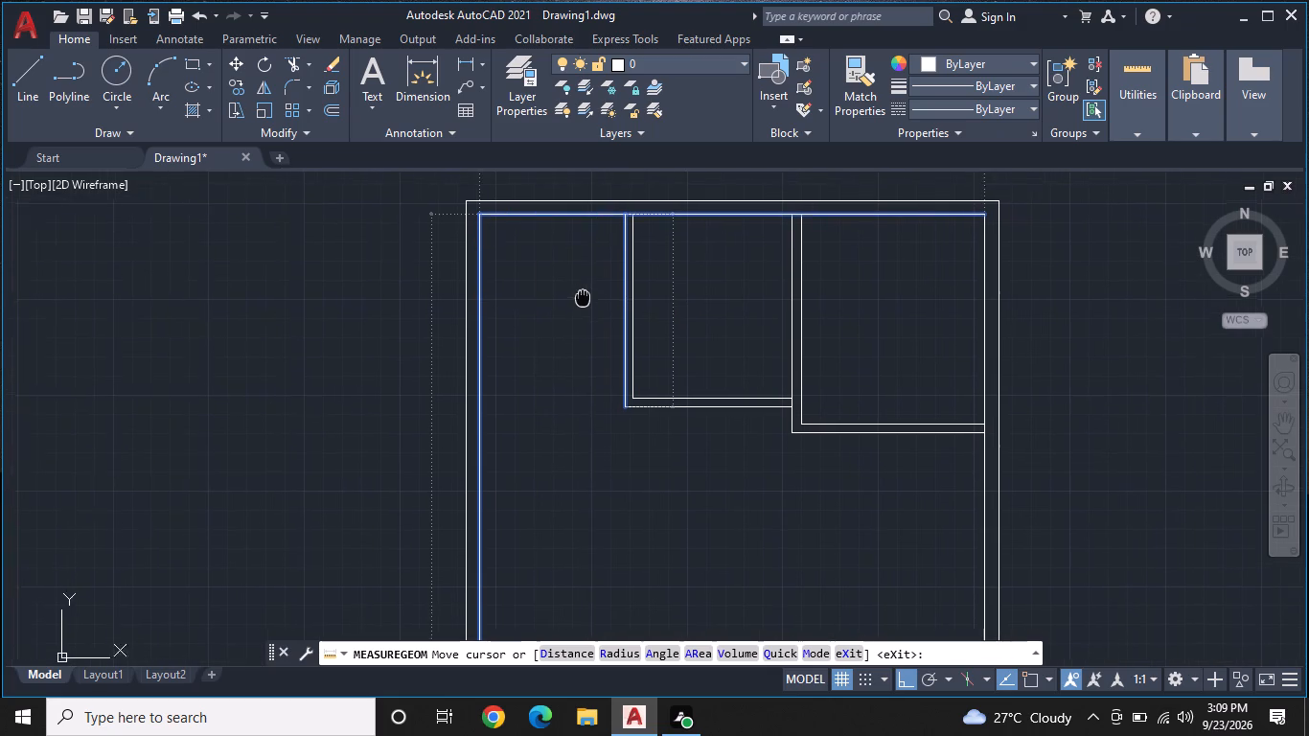
middle_drag(584, 298, 584, 297)
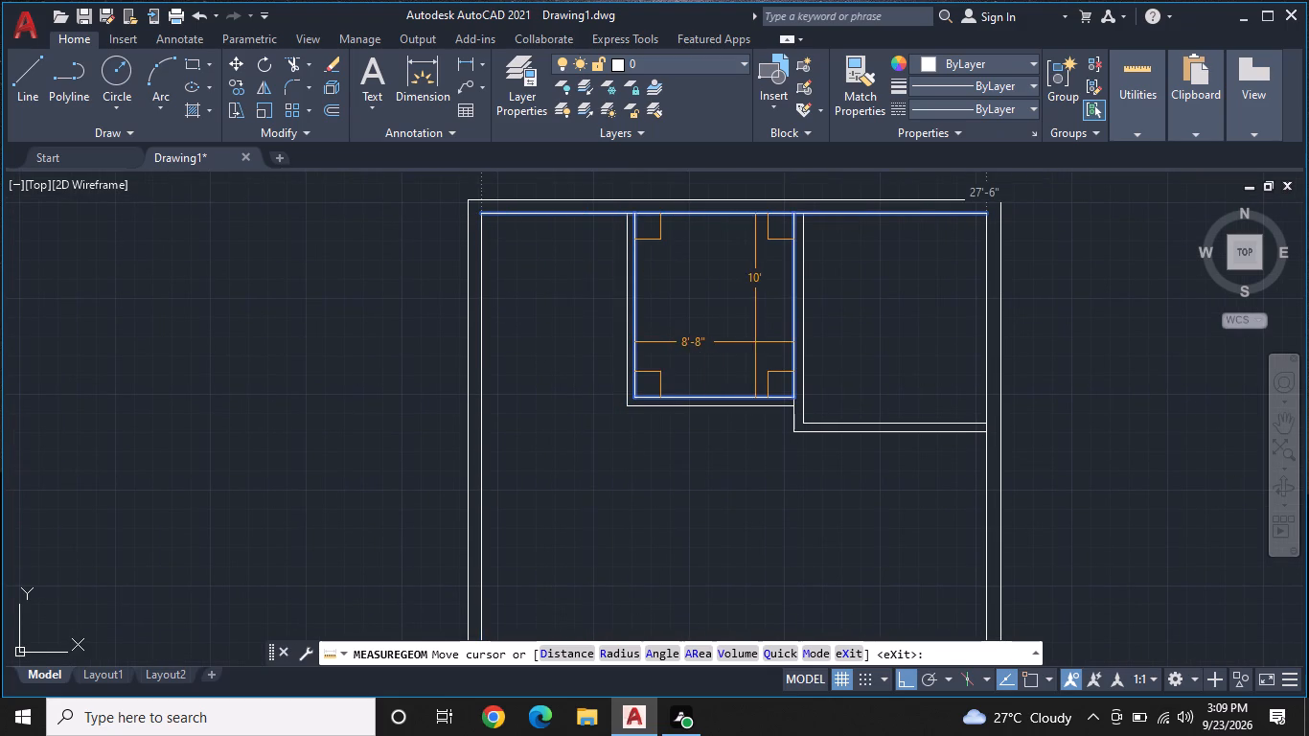
key(Escape)
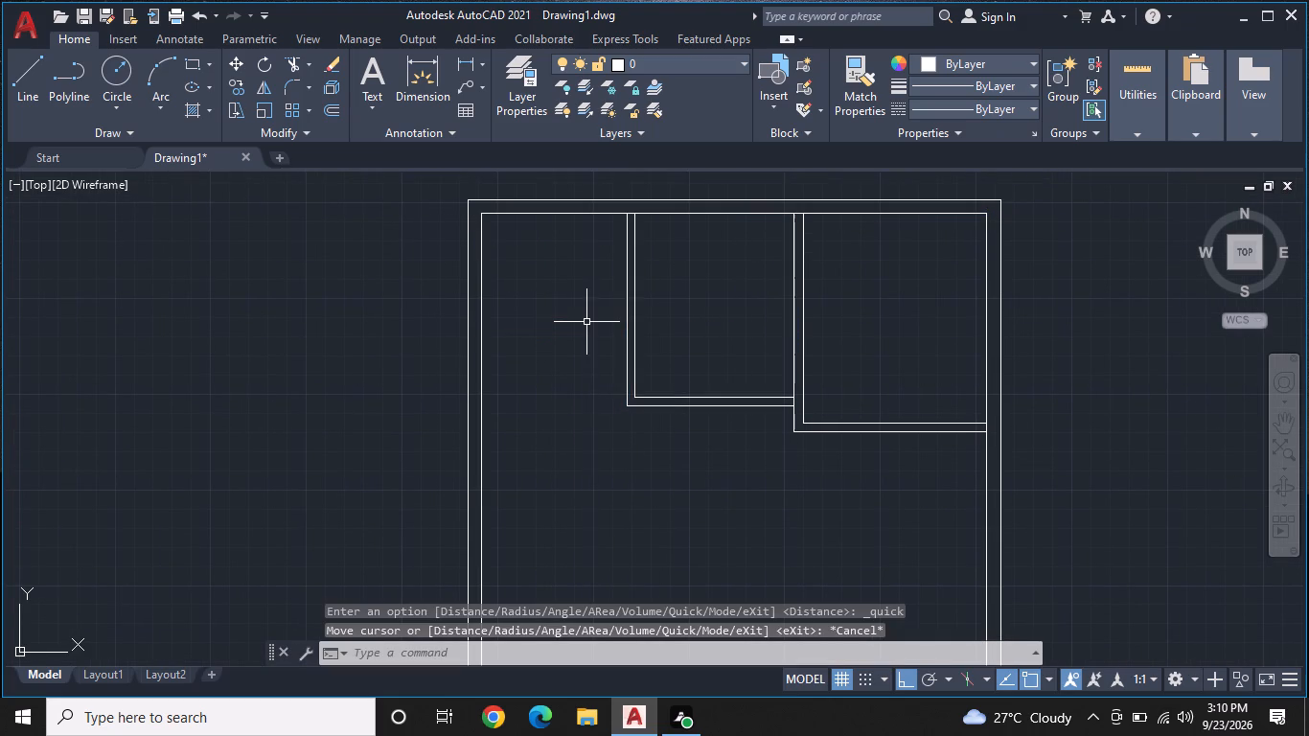
Erase both overlapping vertical lines on the middle room's side of the wall shared with the right room.
scroll(696, 336, up, 1)
middle_drag(696, 336, 684, 335)
scroll(684, 335, down, 1)
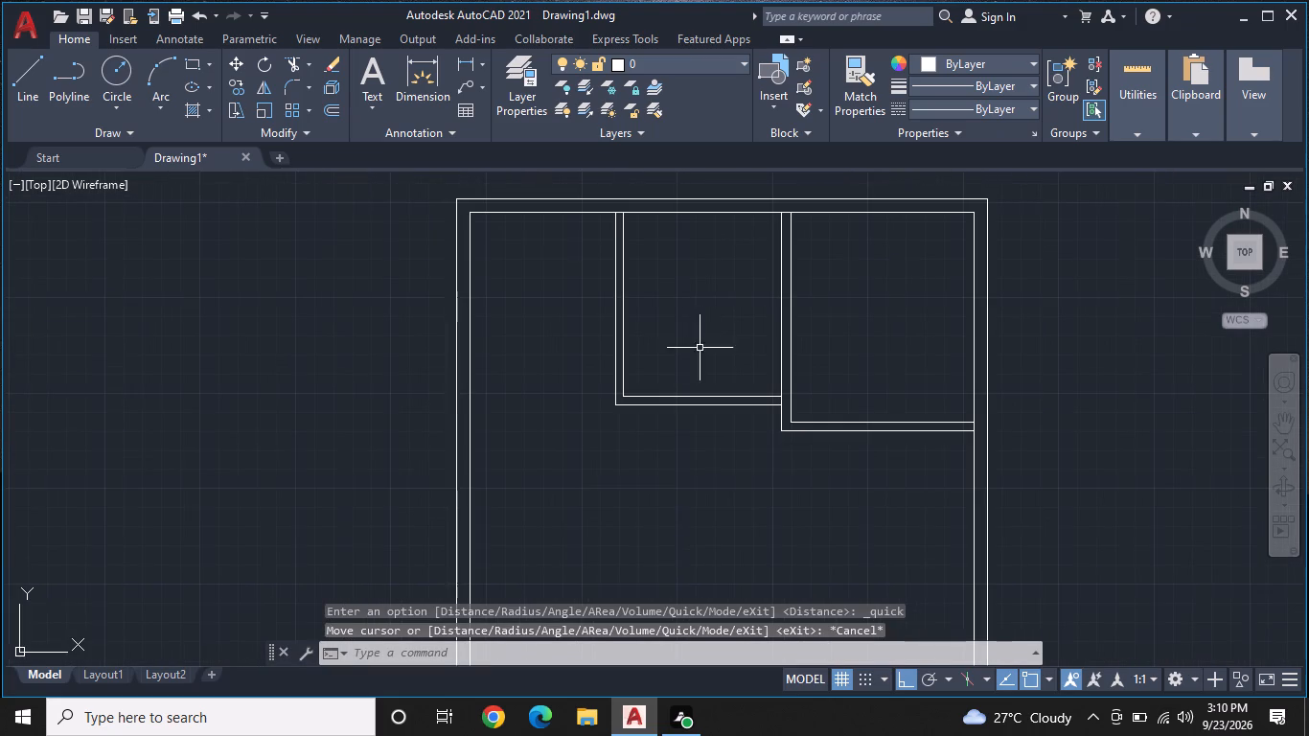
click(781, 331)
right_click(780, 332)
click(852, 348)
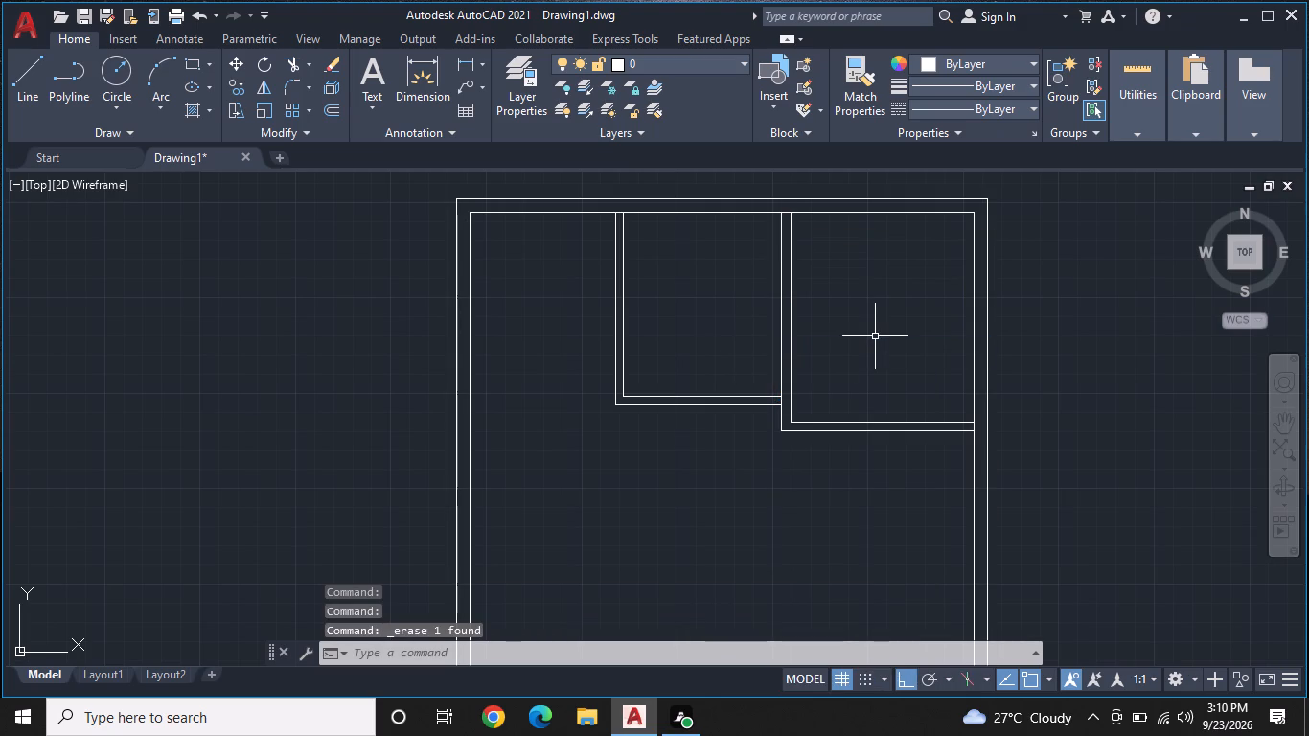
click(778, 339)
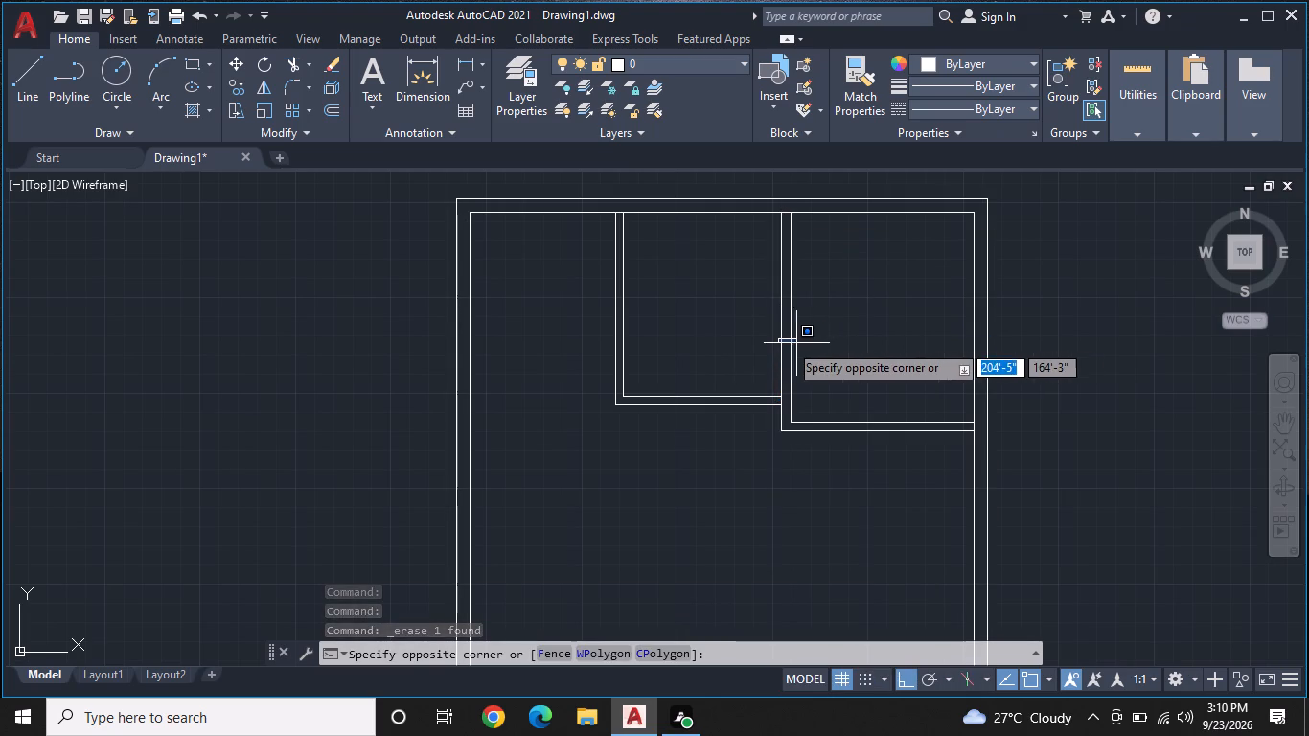
click(781, 343)
click(784, 344)
right_click(784, 344)
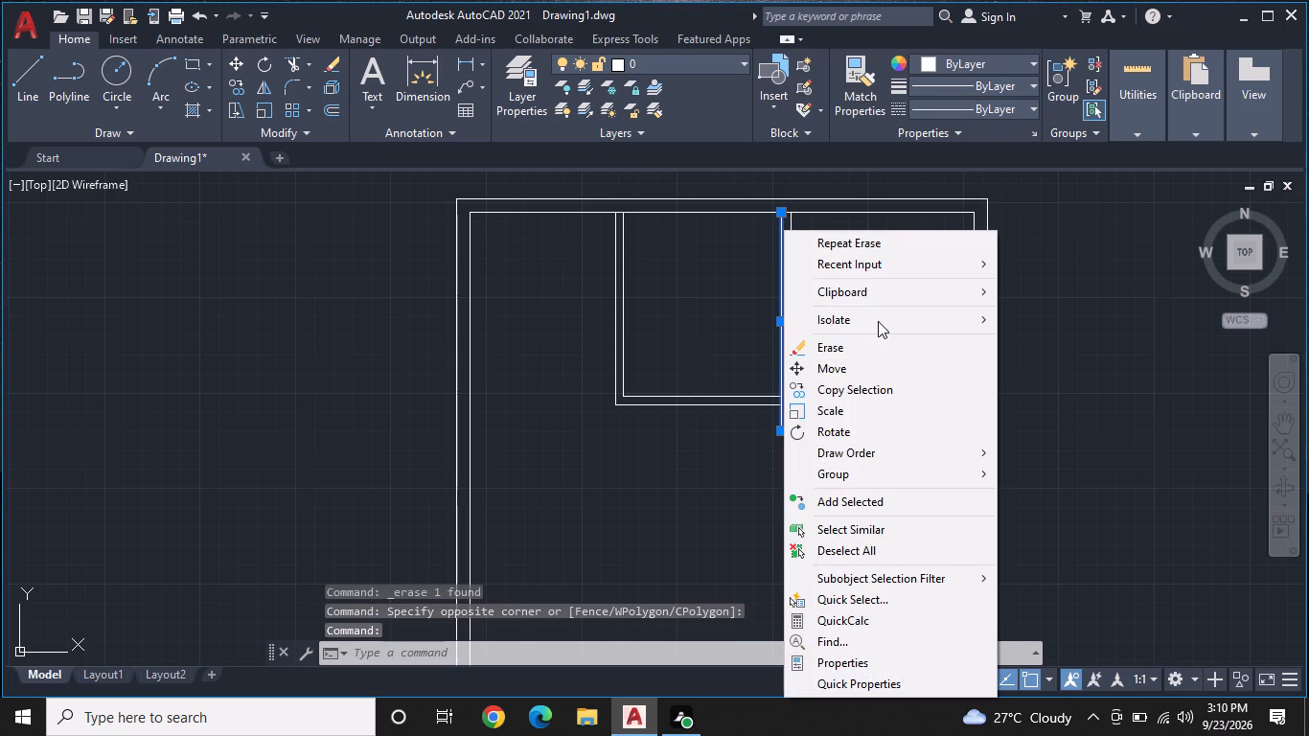
click(861, 347)
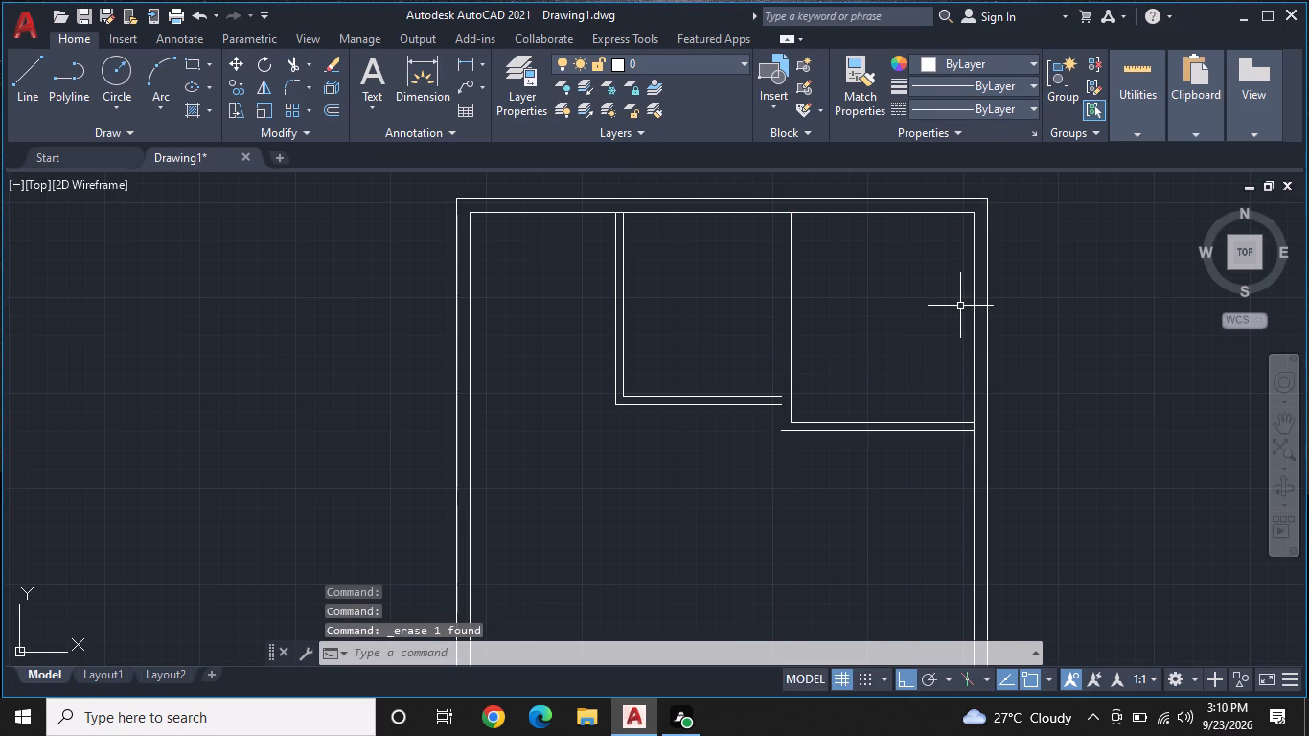
Offset the right room's left line 5" toward the middle room.
text(OF)
key(space)
key(space)
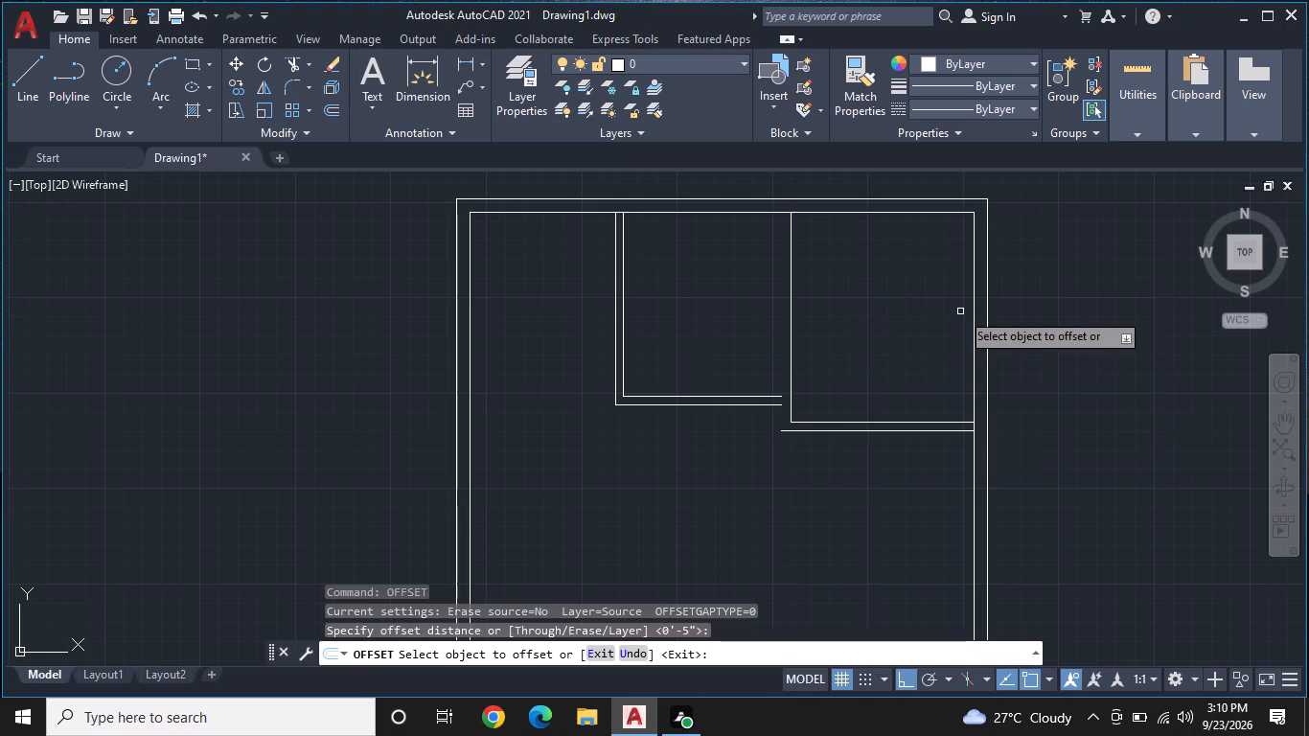
click(792, 337)
click(718, 349)
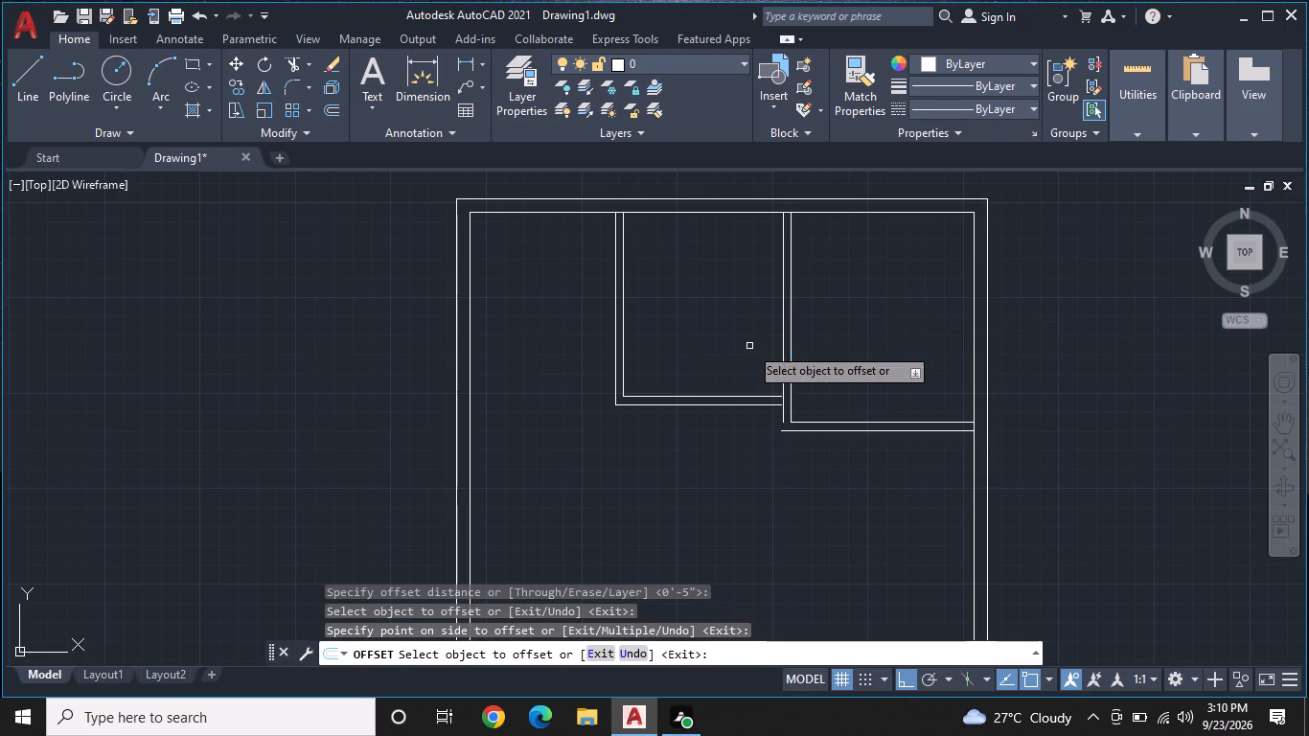
middle_drag(835, 356, 839, 348)
scroll(835, 356, down, 1)
scroll(818, 378, up, 1)
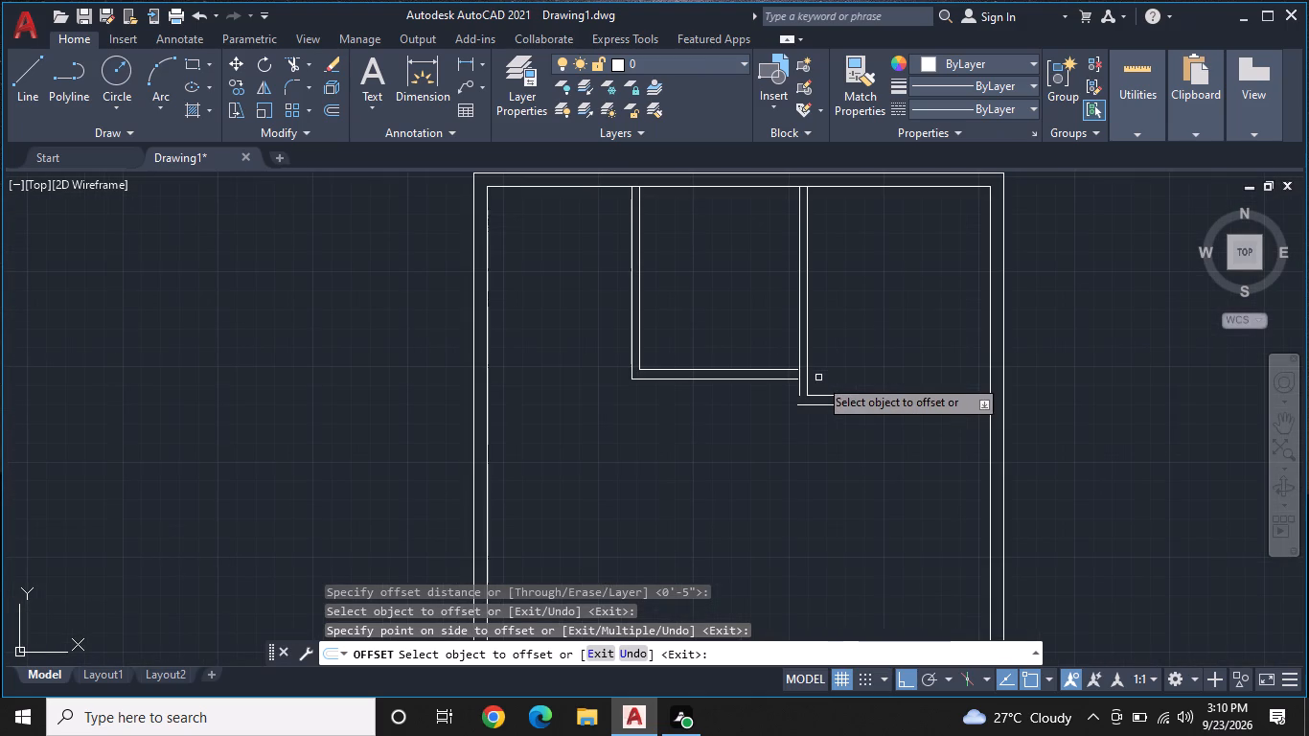
key(Escape)
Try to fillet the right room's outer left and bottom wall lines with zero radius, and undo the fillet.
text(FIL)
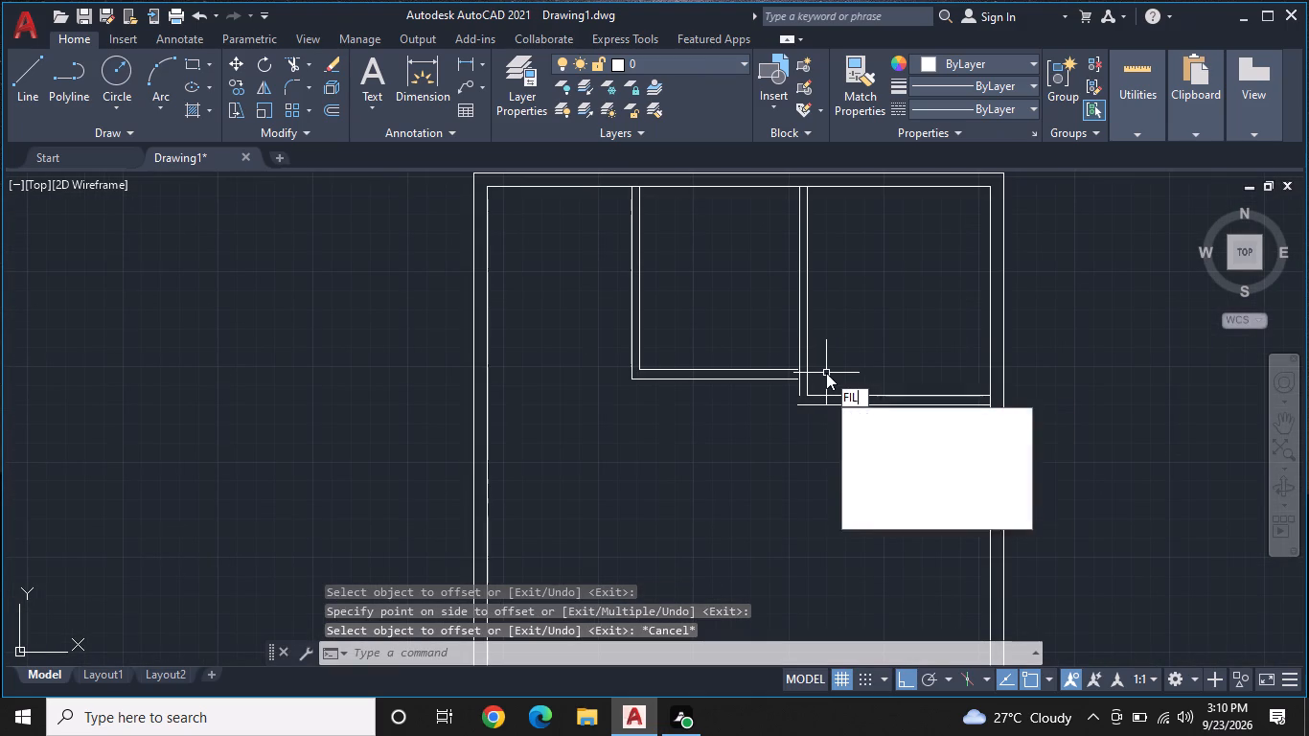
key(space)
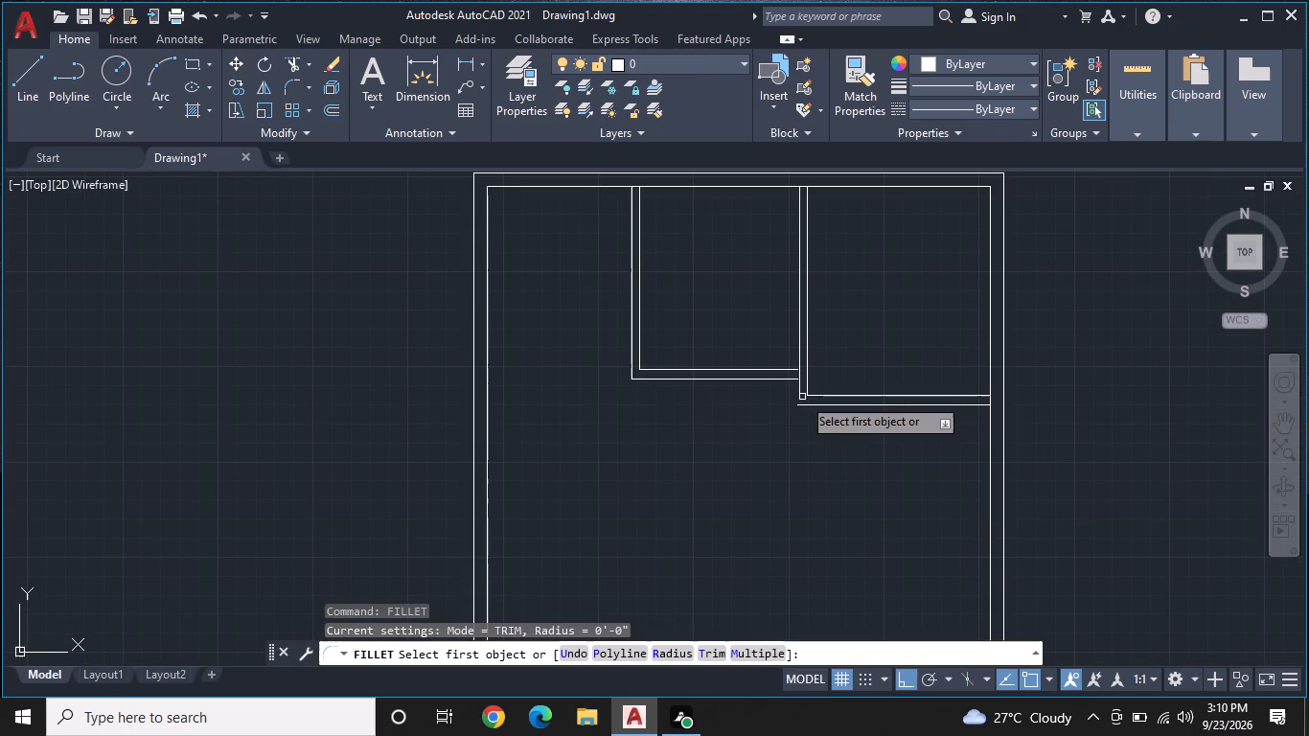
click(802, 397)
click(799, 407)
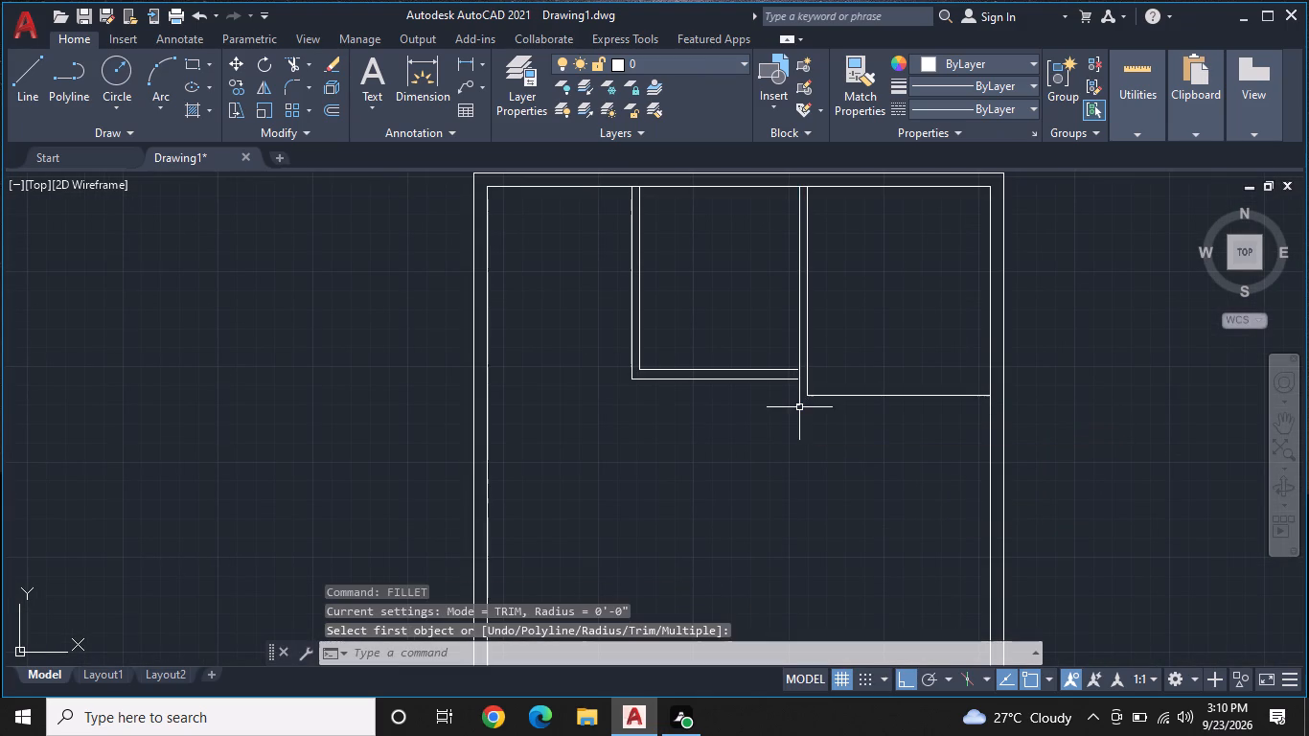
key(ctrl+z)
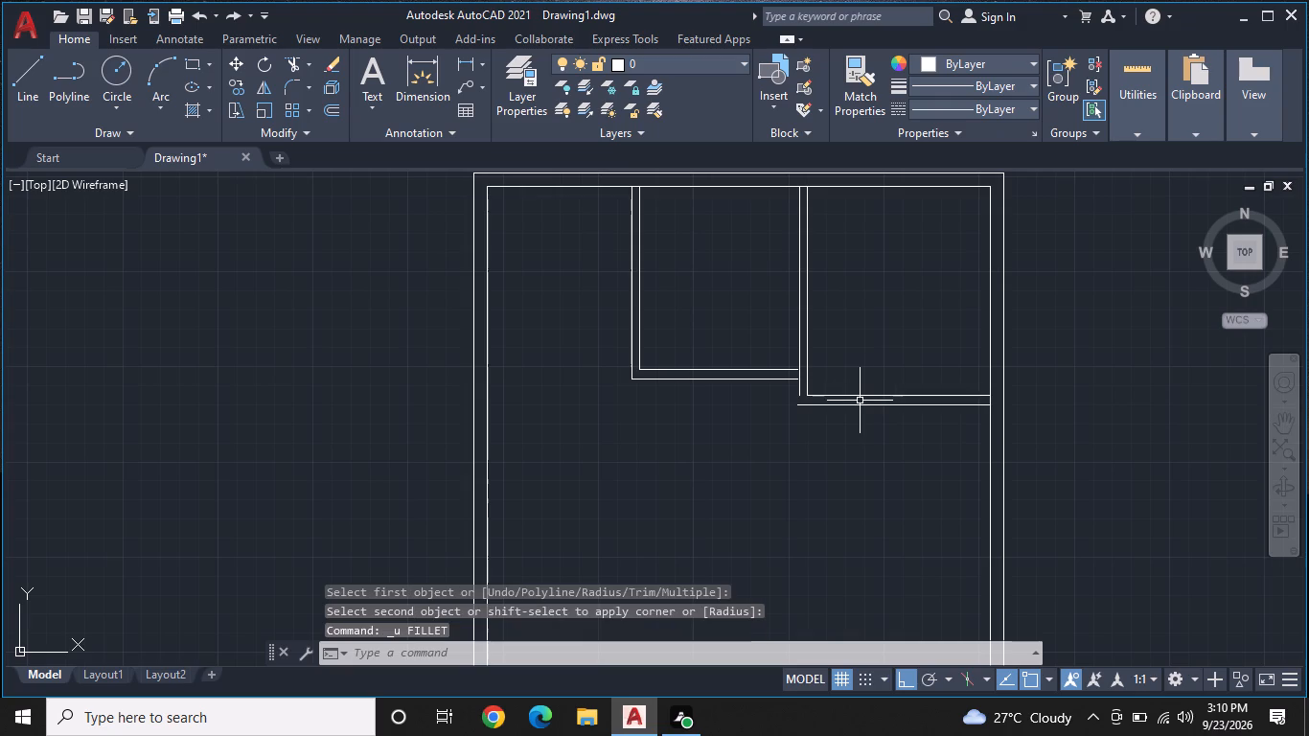
Fillet the right room's outer bottom and outer left wall lines with zero radius to close the corner.
key(f)
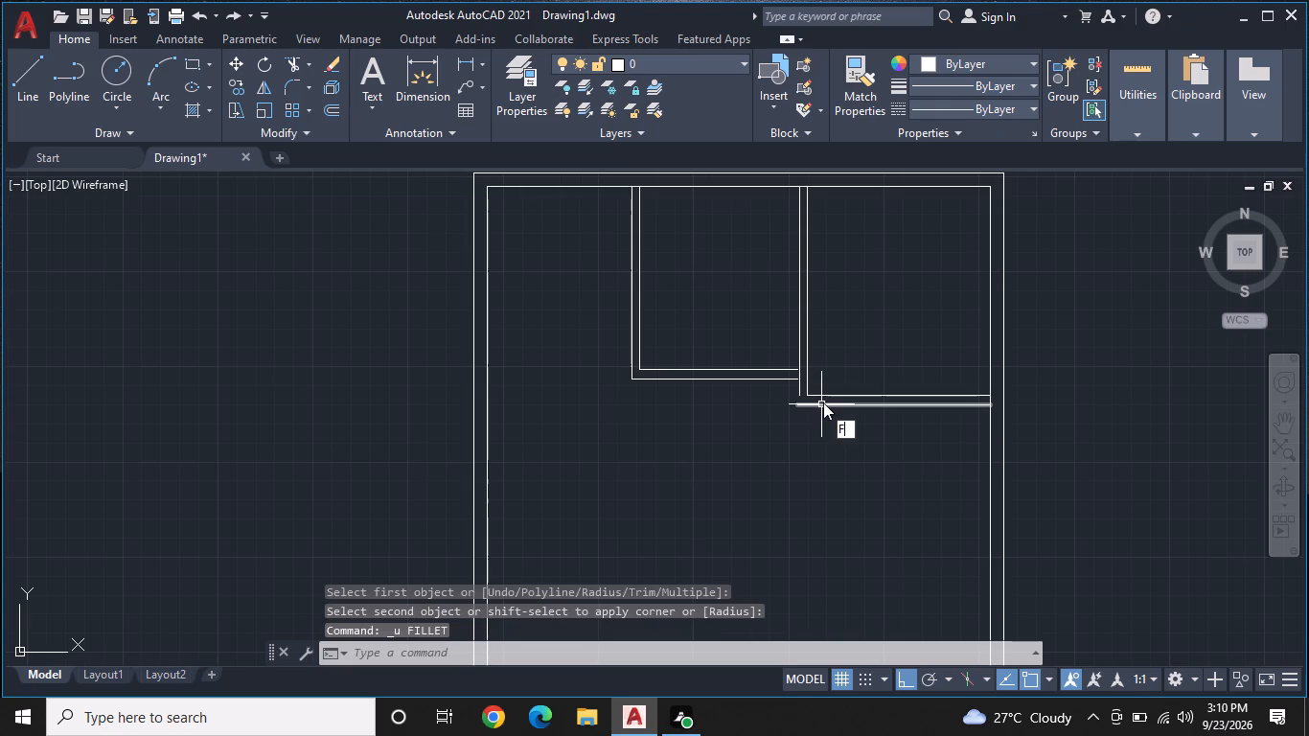
text(IL)
key(space)
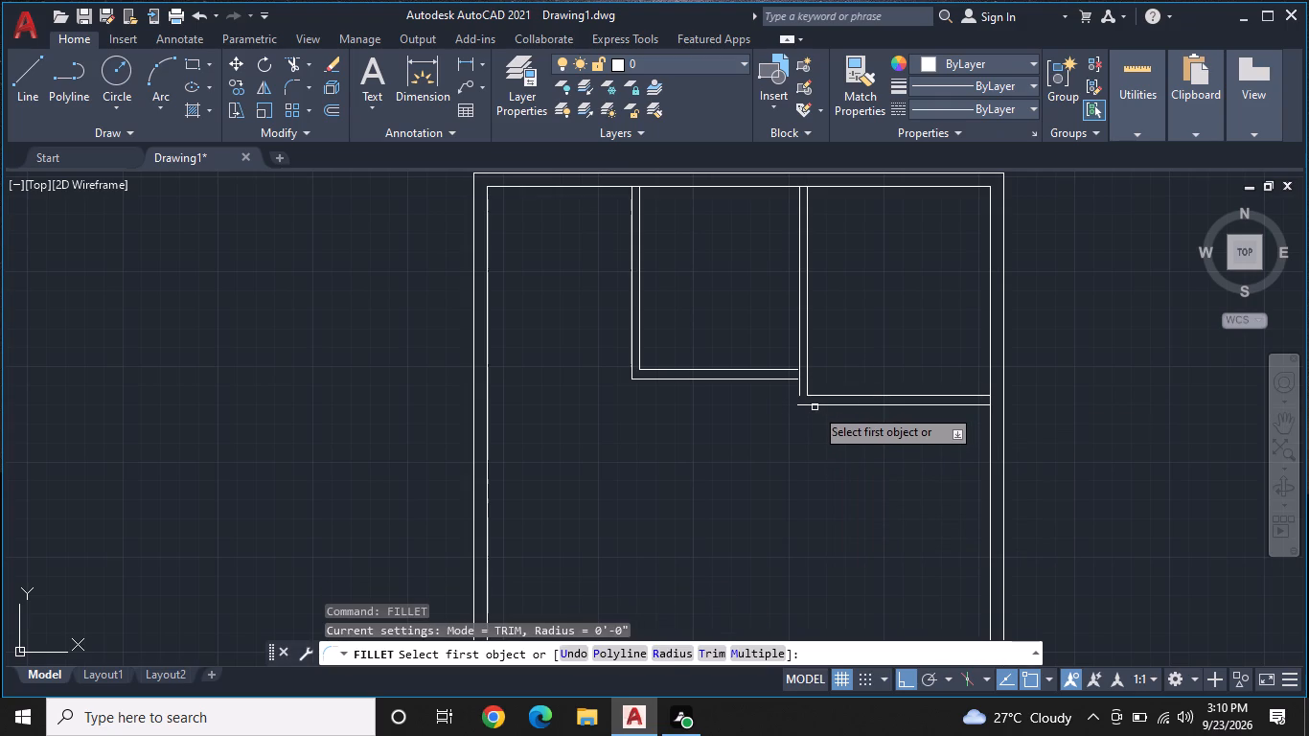
click(815, 407)
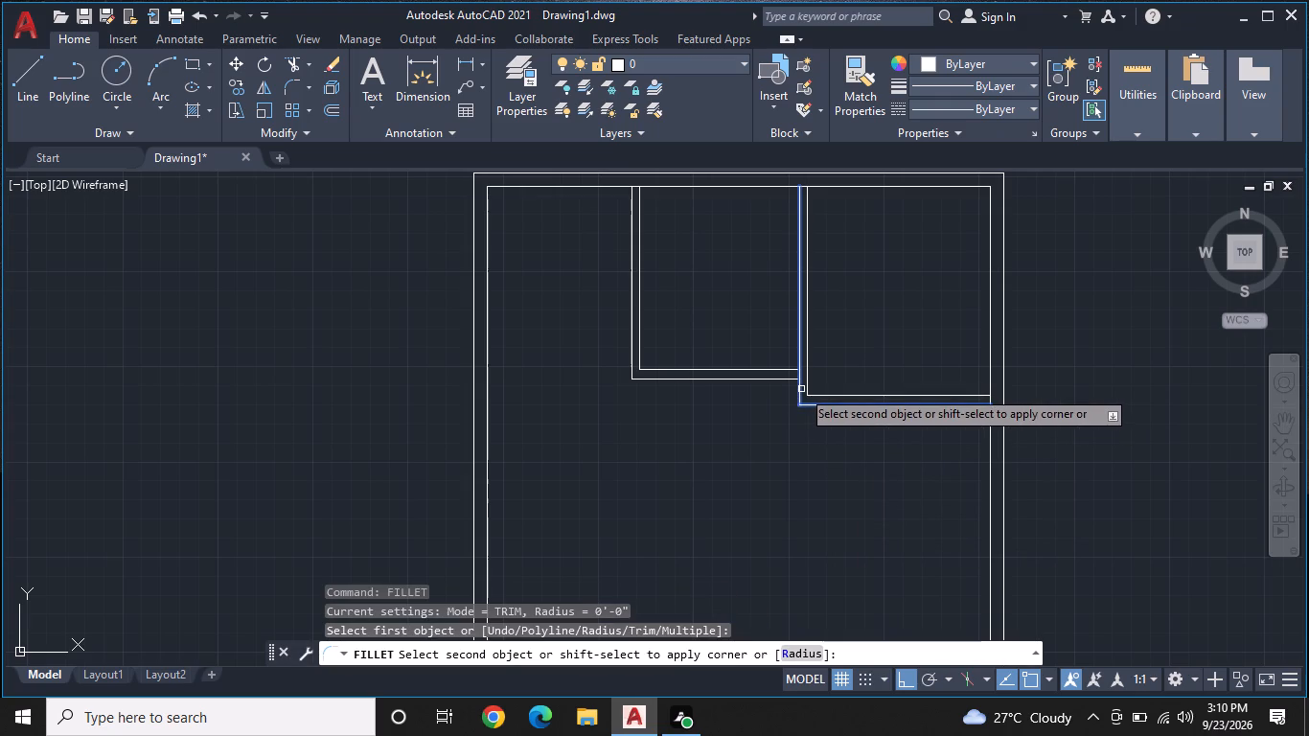
click(801, 389)
scroll(789, 403, up, 1)
key(Escape)
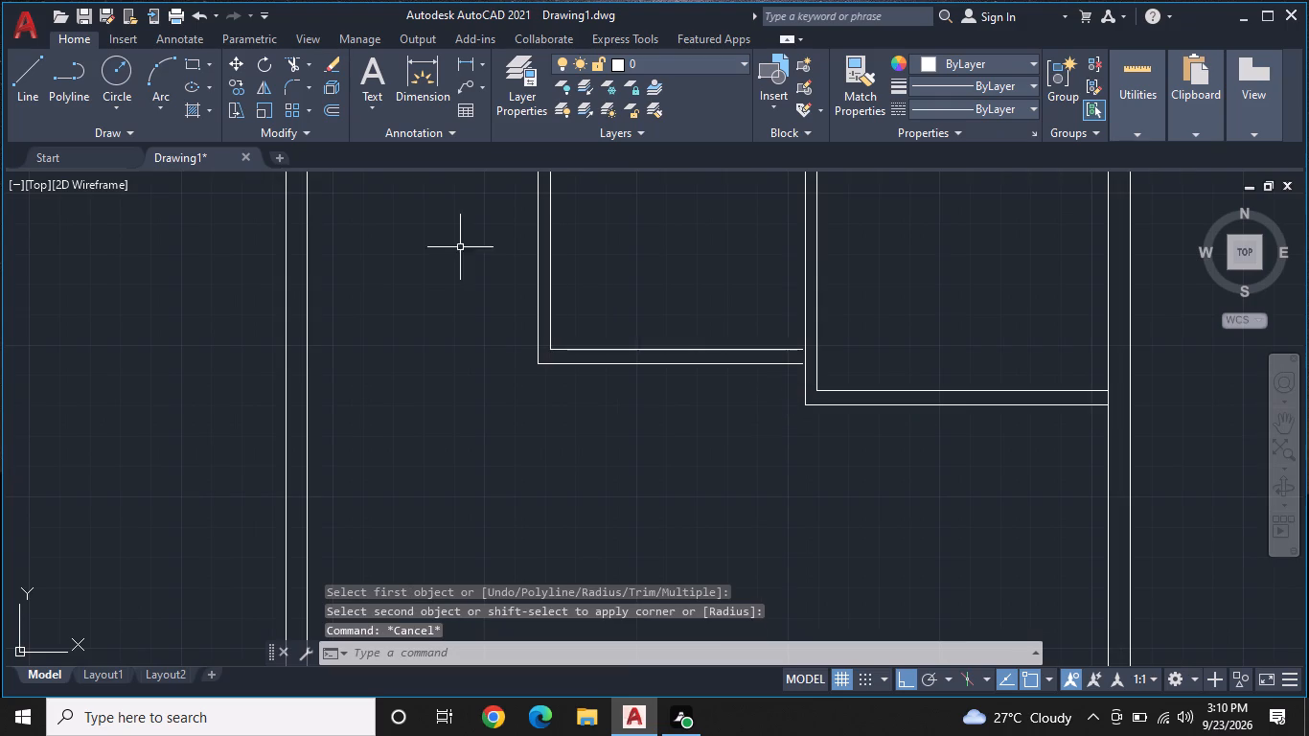
Move the middle room's left and bottom wall lines so the bottom lines end on the right room's outer left wall line.
click(482, 274)
double_click(667, 426)
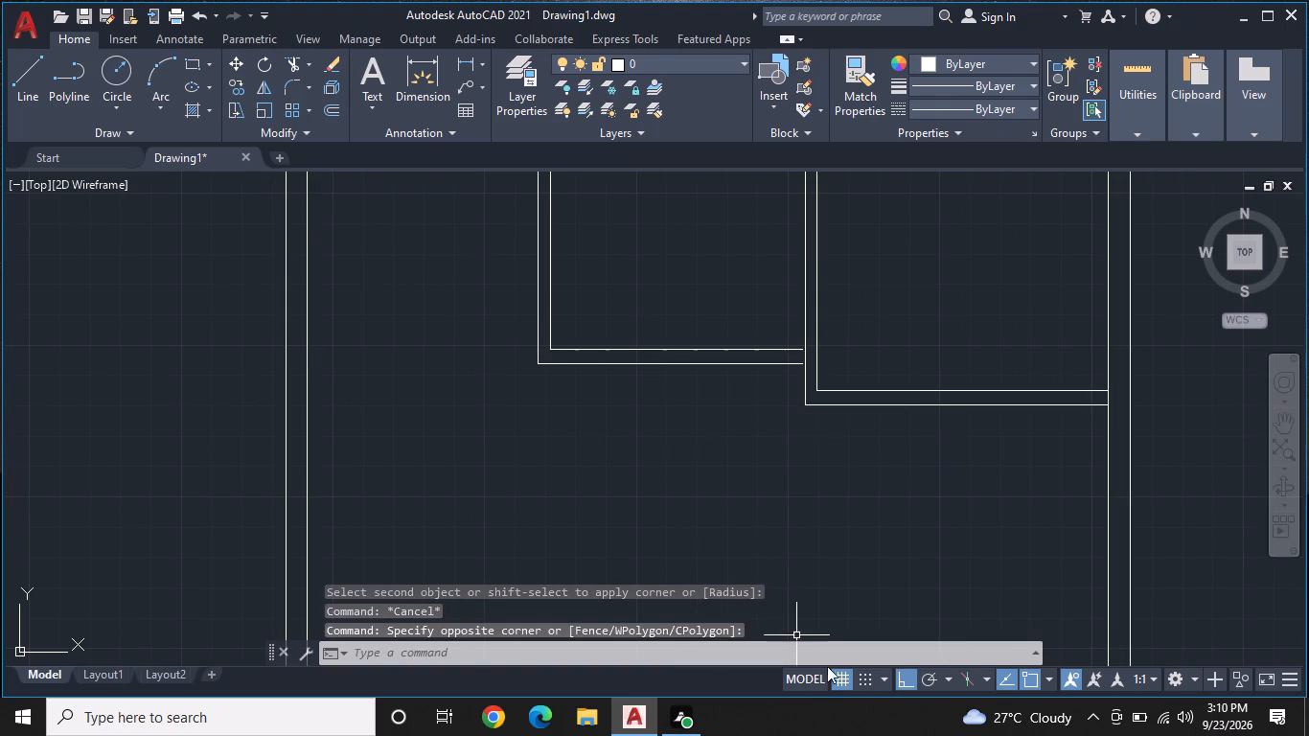
click(660, 428)
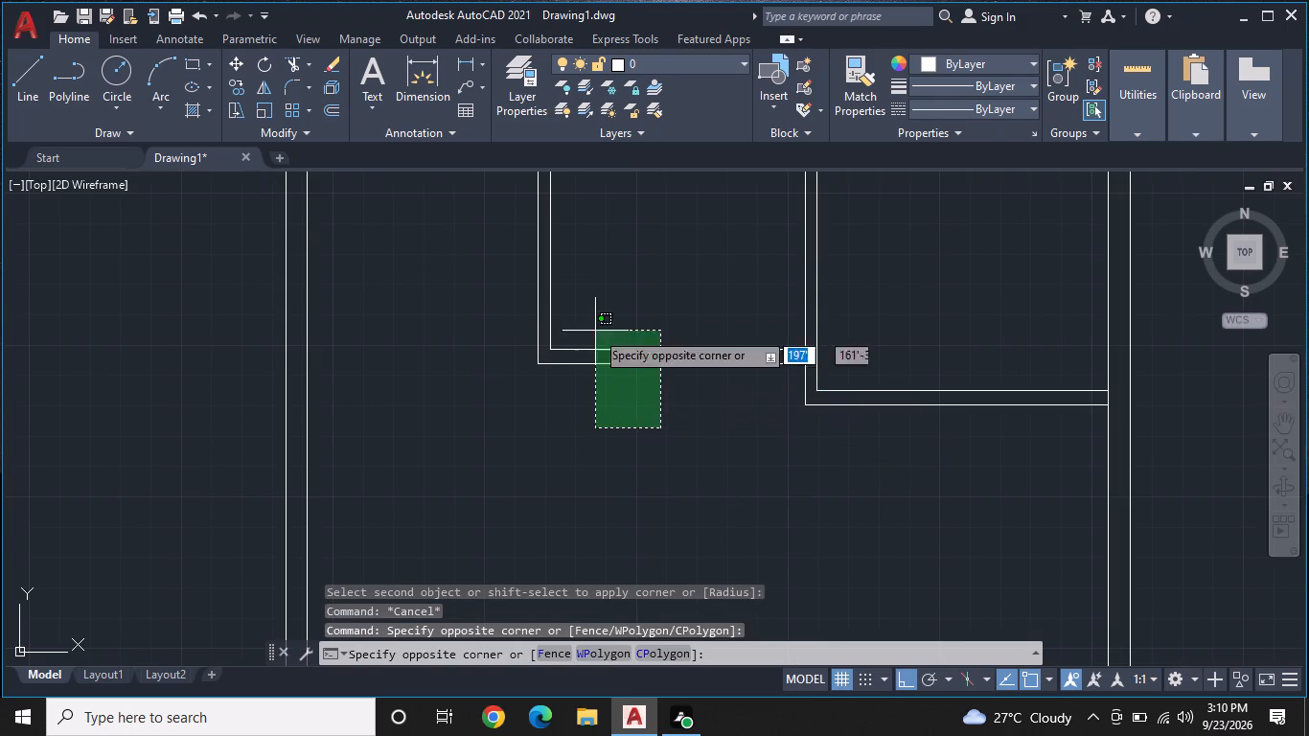
click(519, 241)
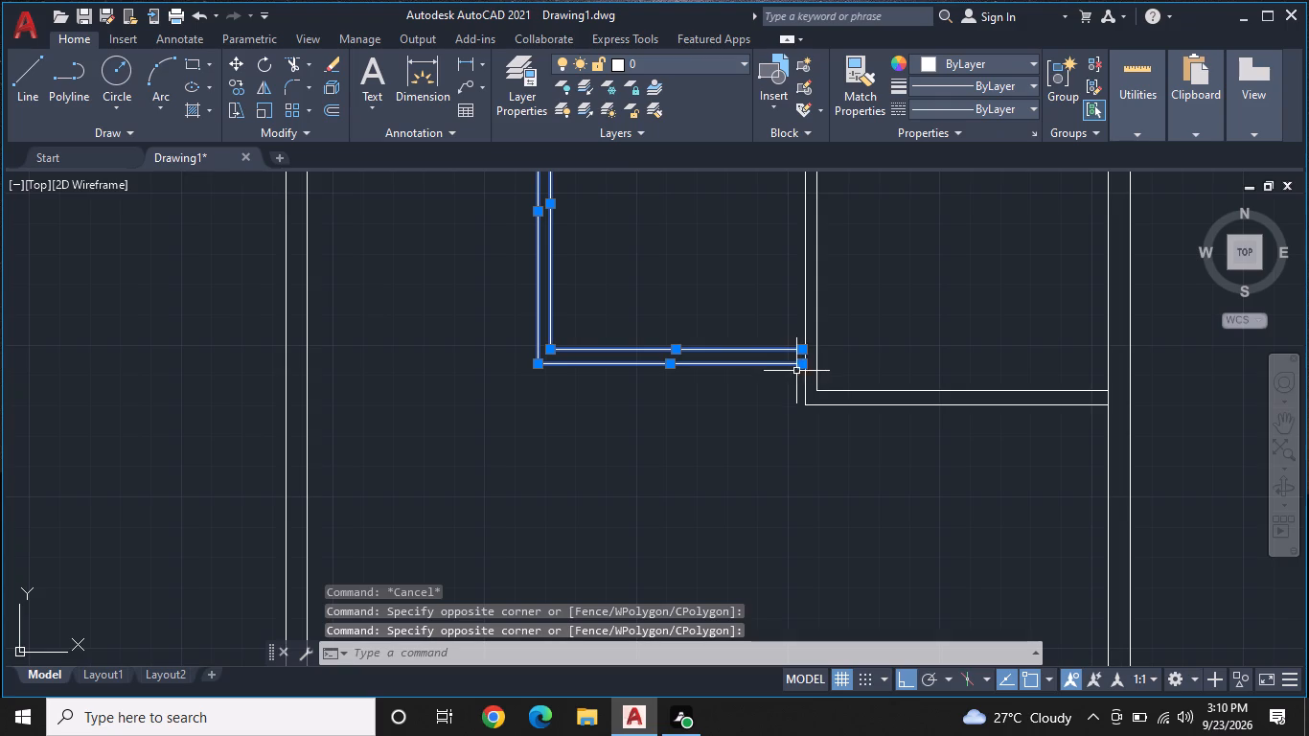
text(M)
key(space)
scroll(796, 391, up, 3)
middle_drag(815, 356, 765, 346)
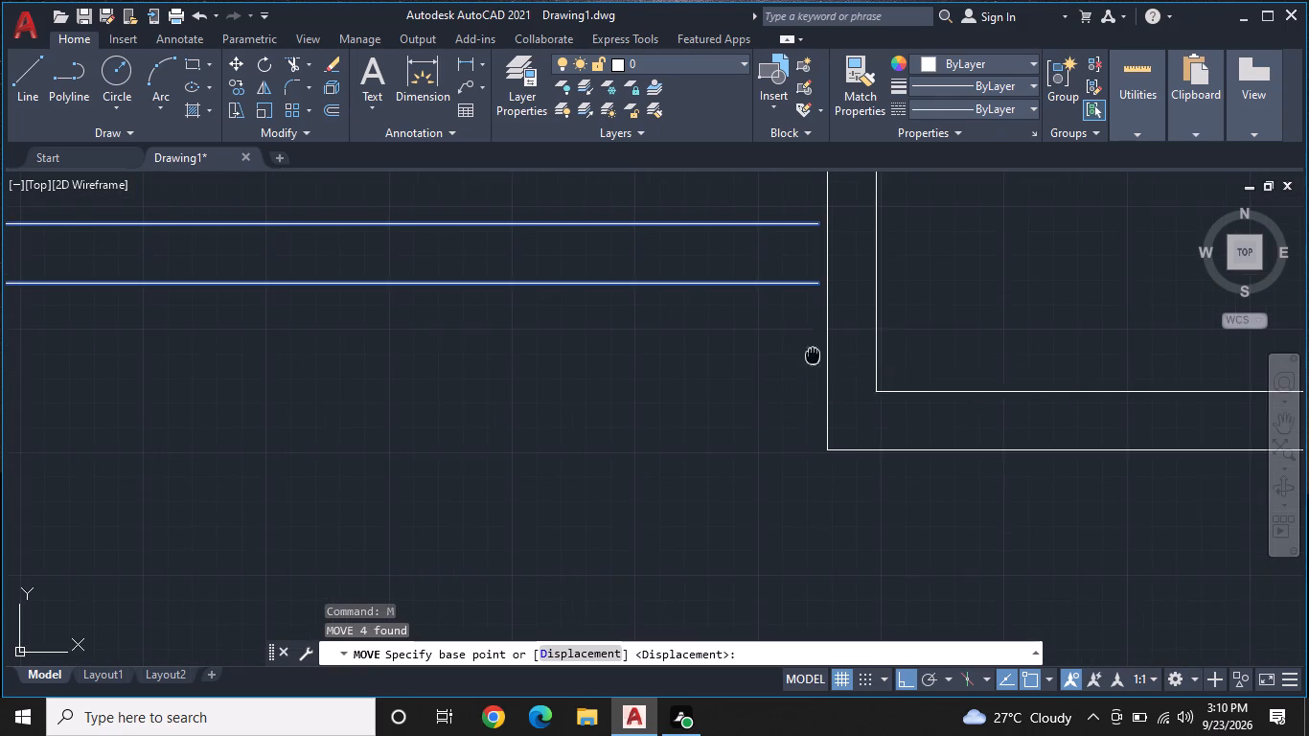
middle_drag(765, 346, 715, 410)
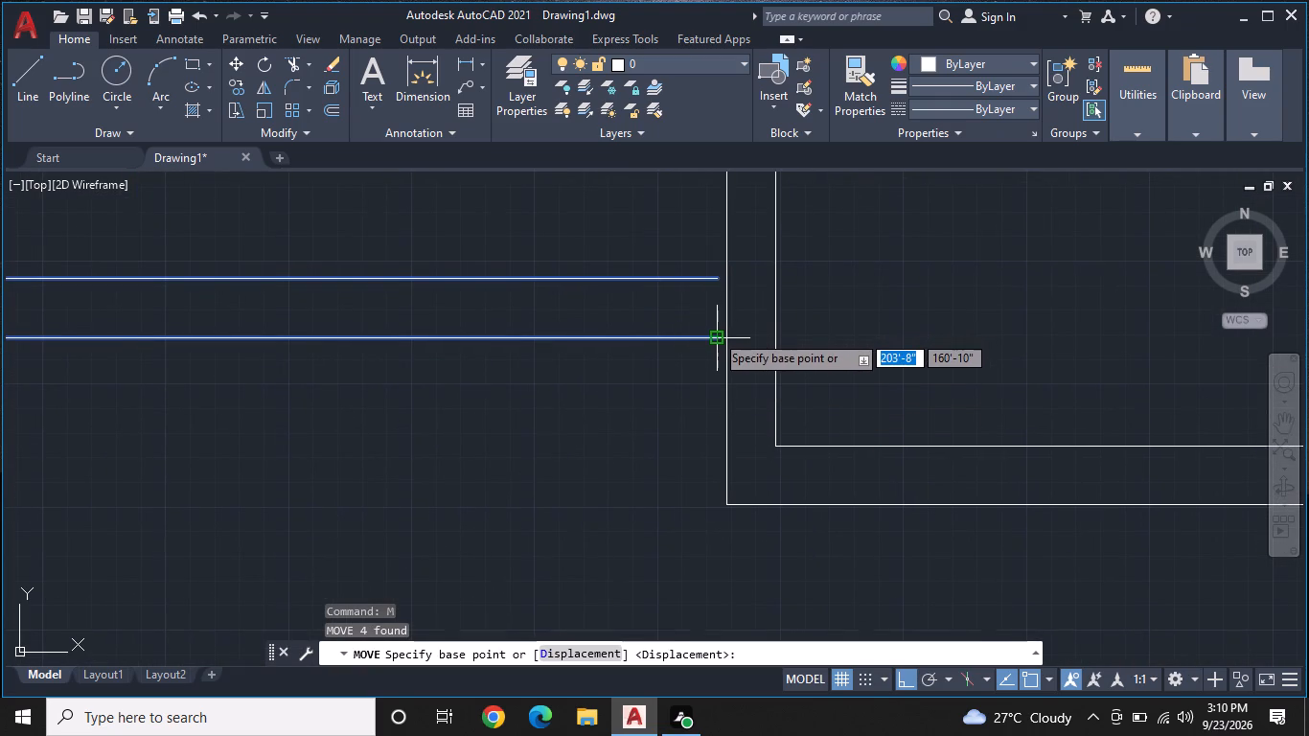
click(715, 333)
click(723, 336)
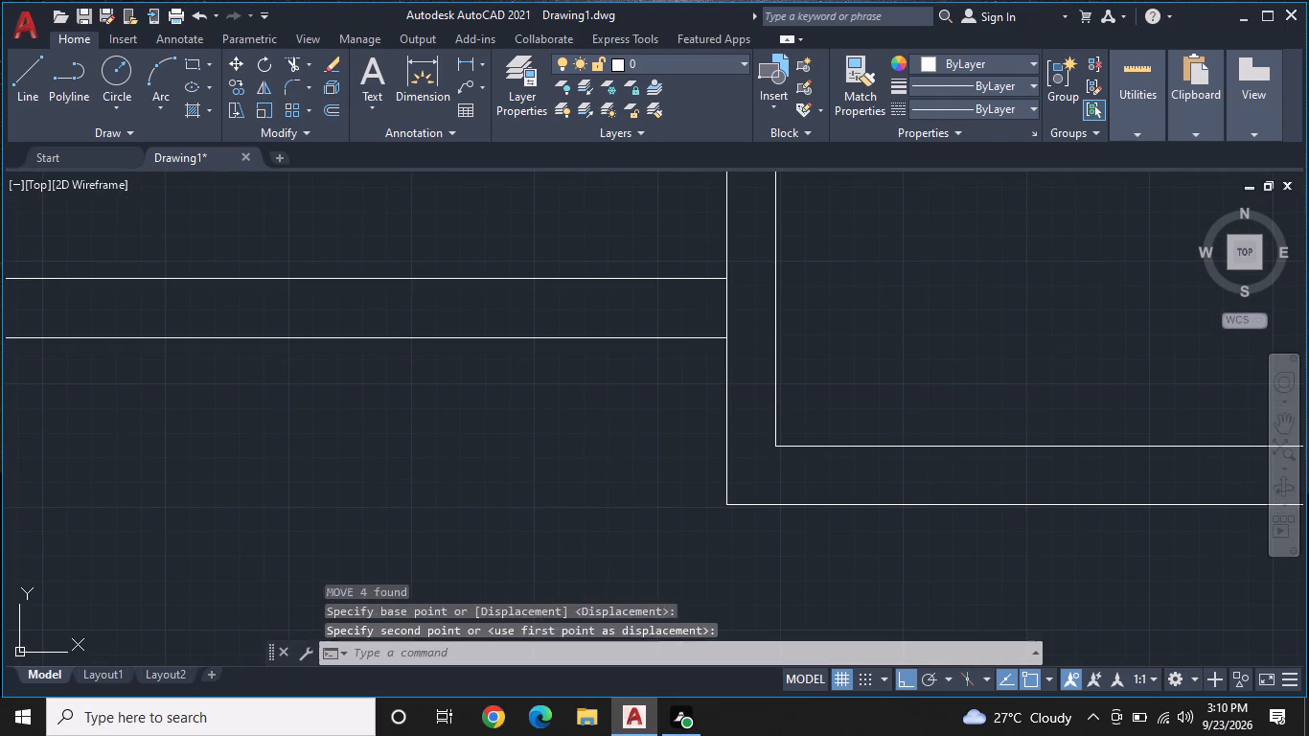
key(Escape)
Quick-measure the clear width of the top-left space and the inside dimensions of the middle room.
scroll(723, 336, down, 4)
middle_drag(652, 313, 651, 449)
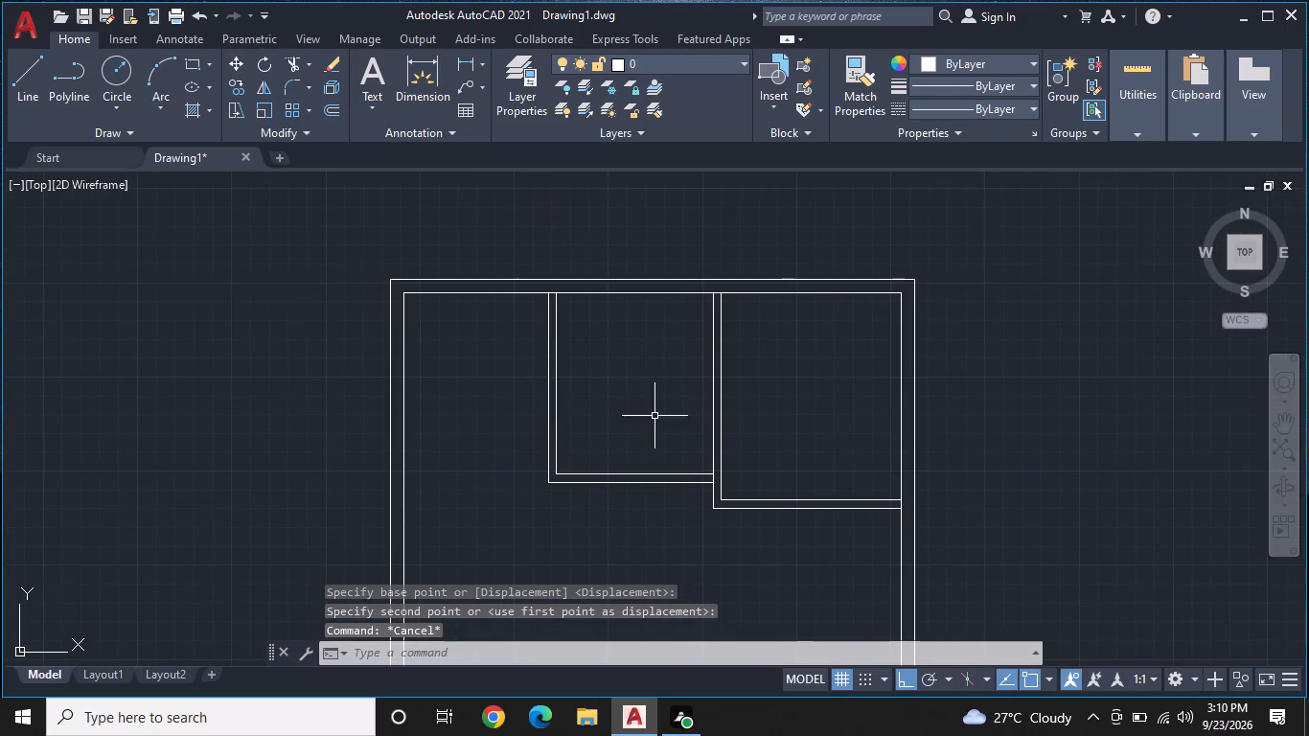
click(1136, 132)
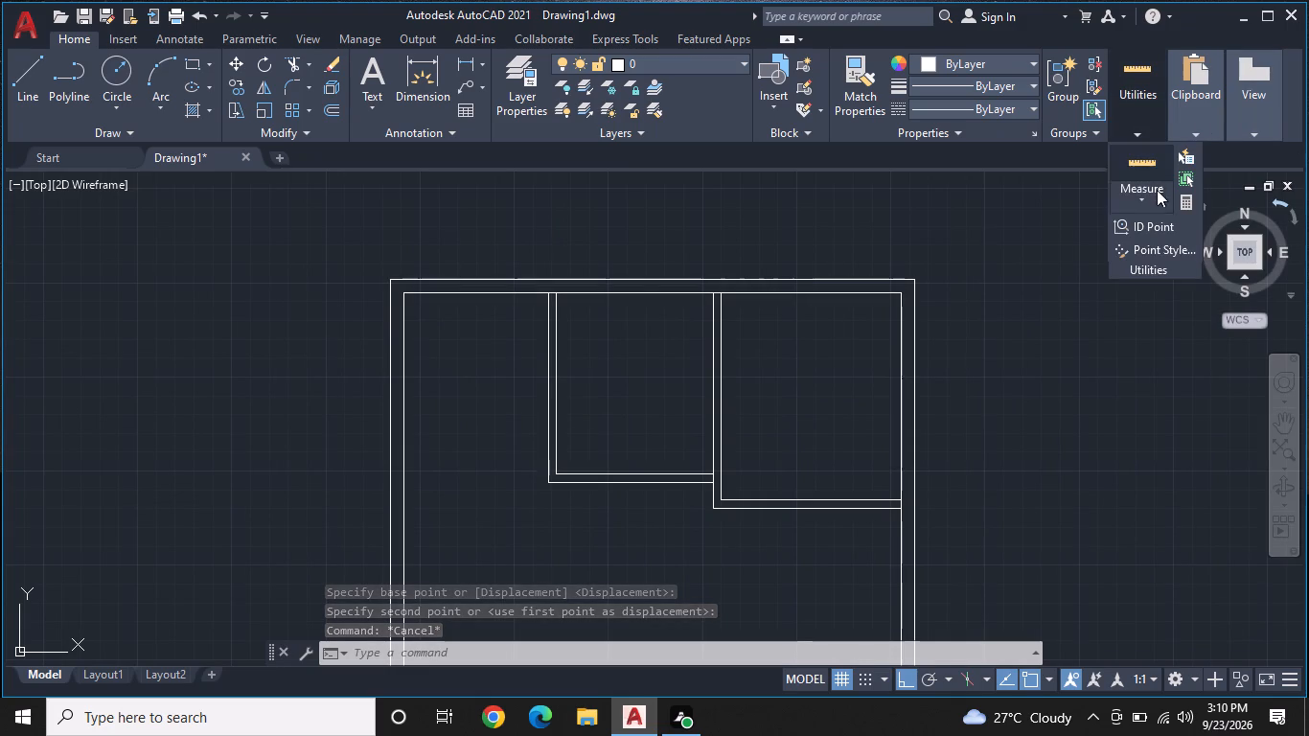
click(1157, 190)
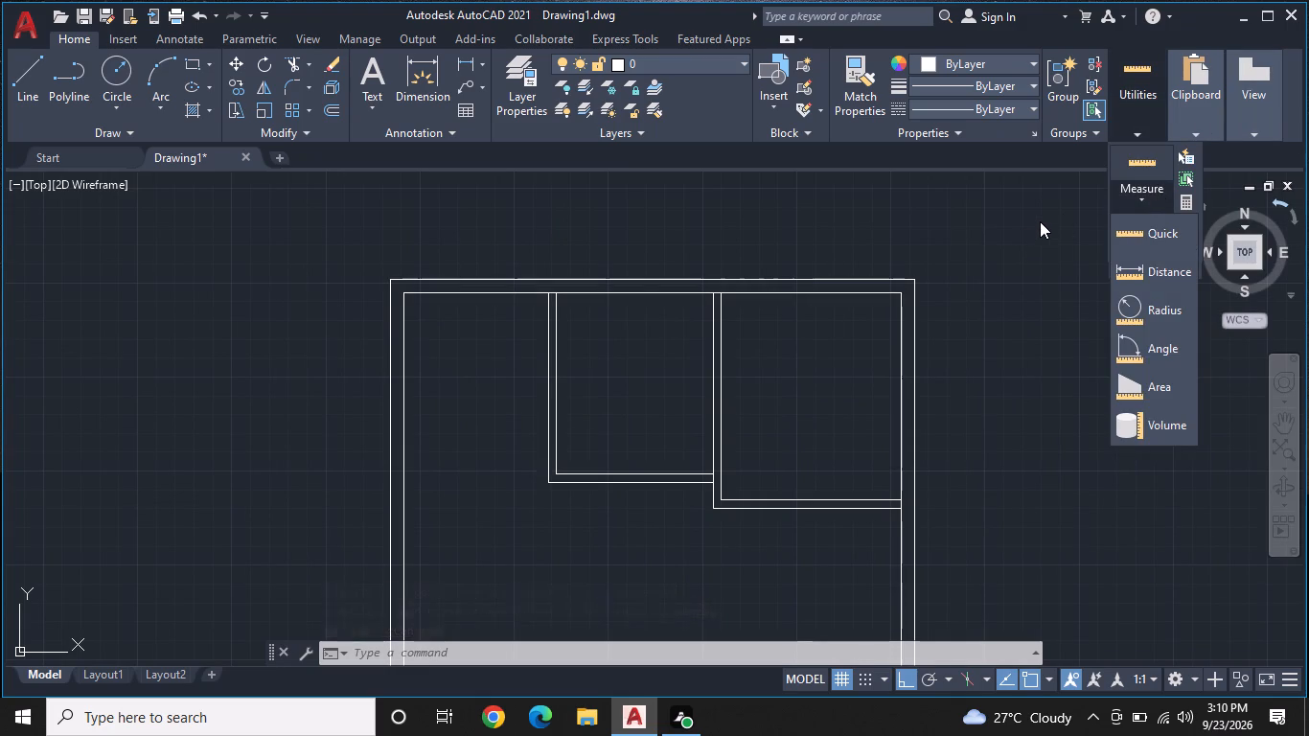
click(1136, 190)
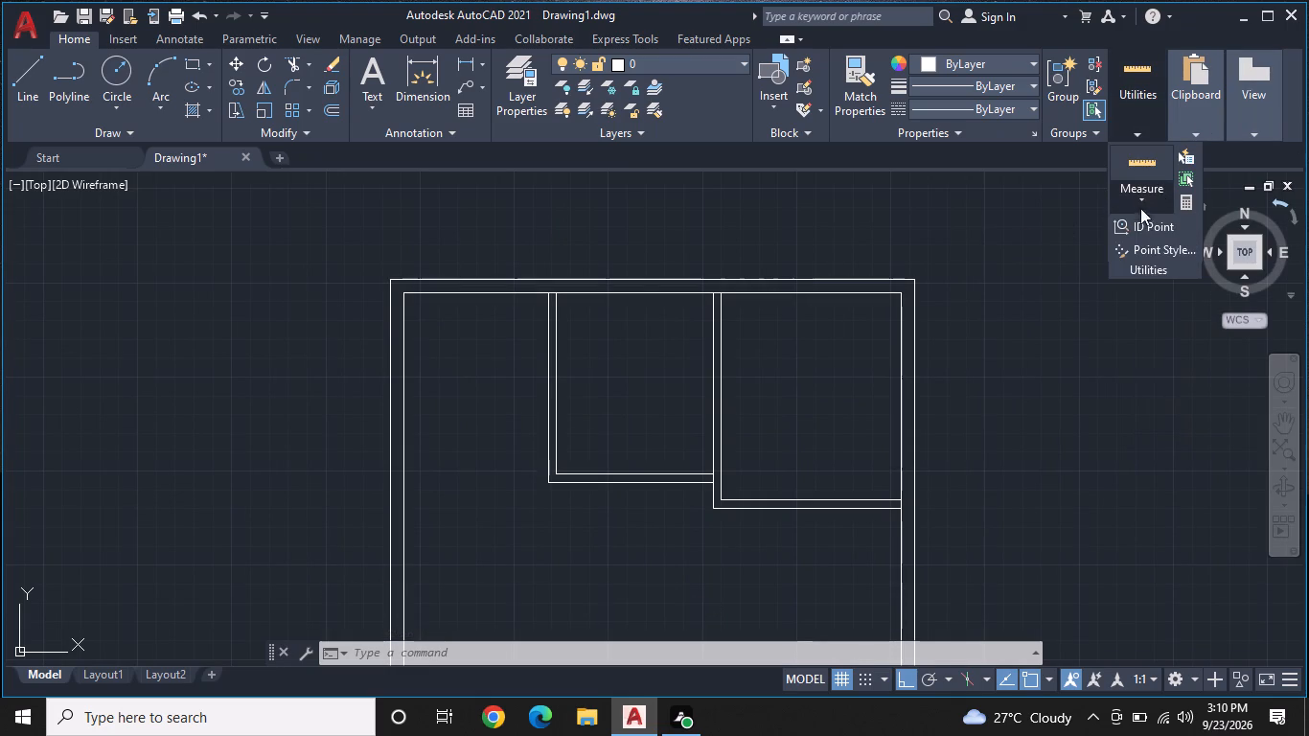
click(1148, 202)
click(1140, 228)
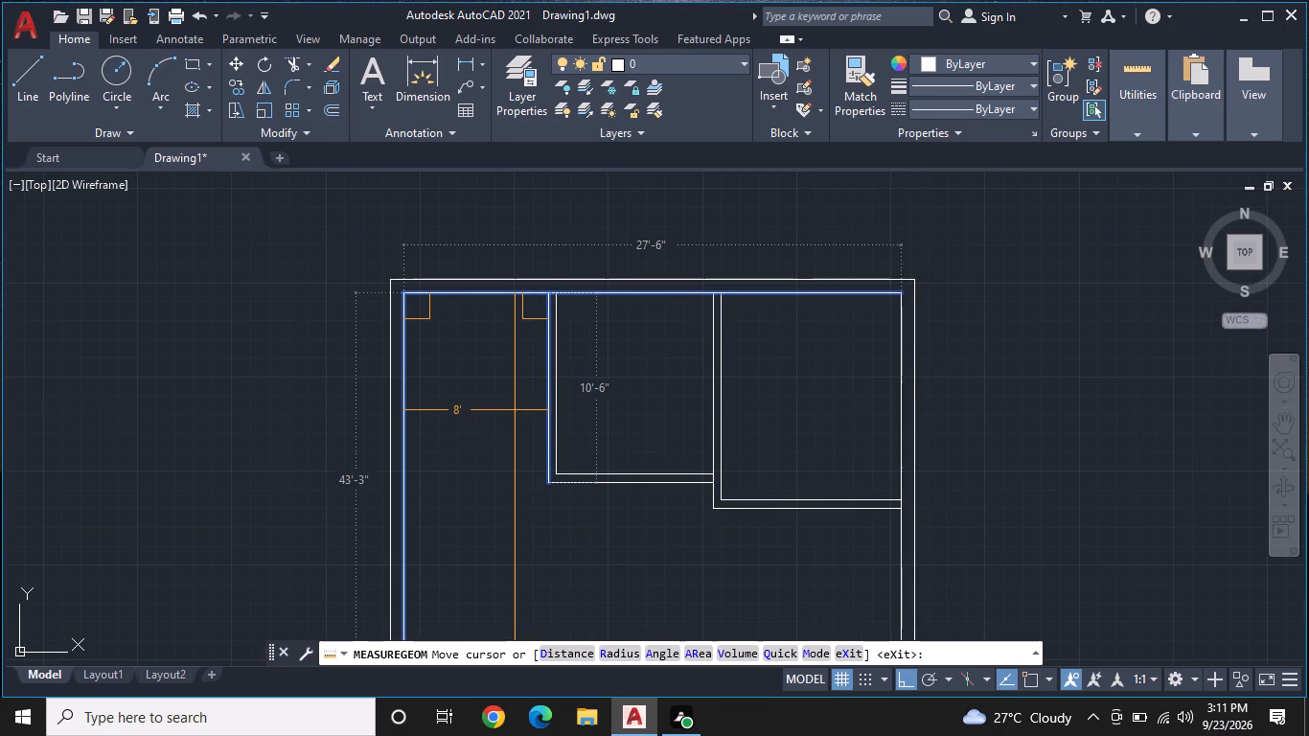
key(Escape)
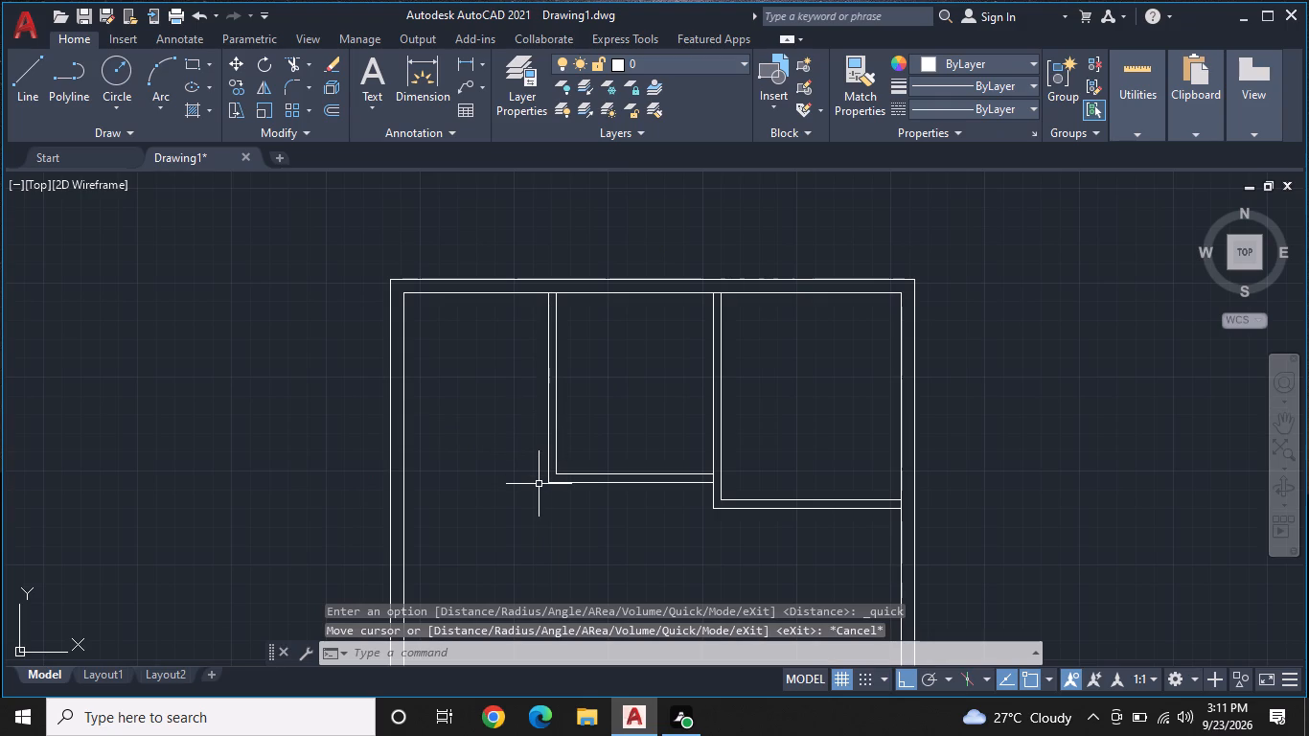
scroll(539, 486, up, 1)
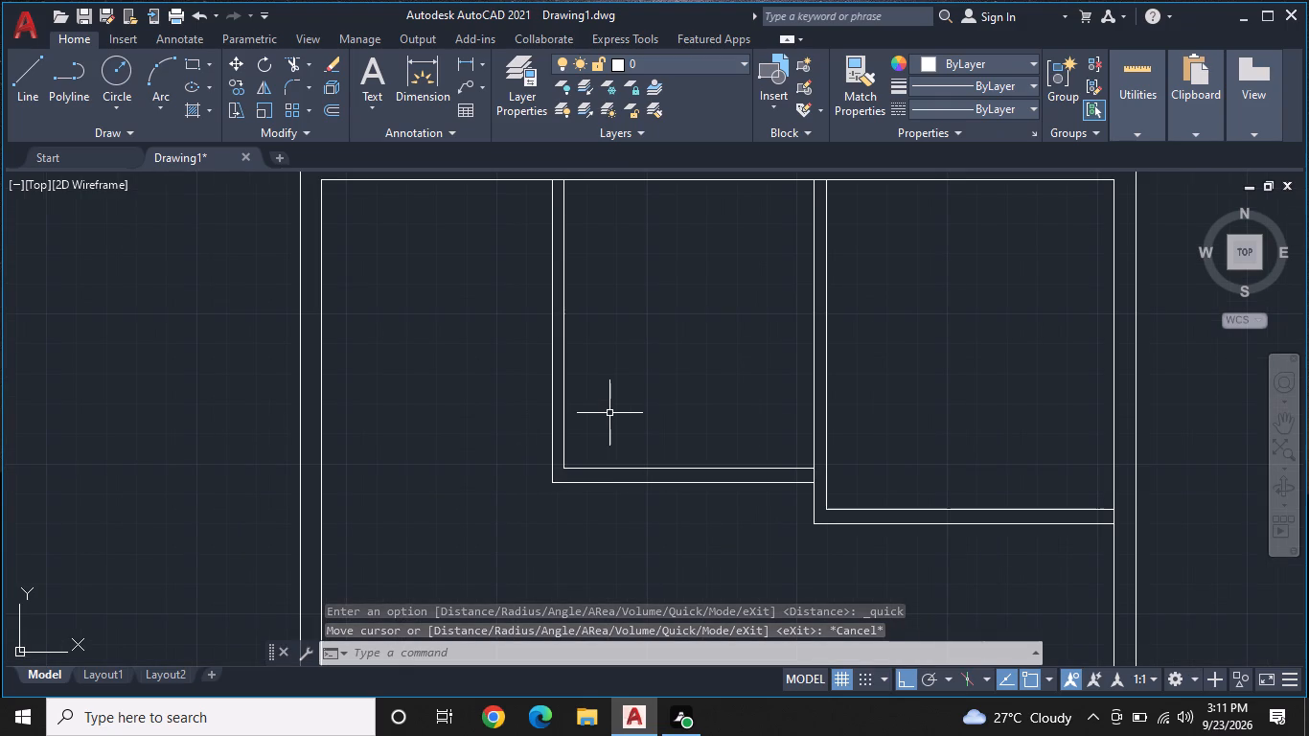
key(space)
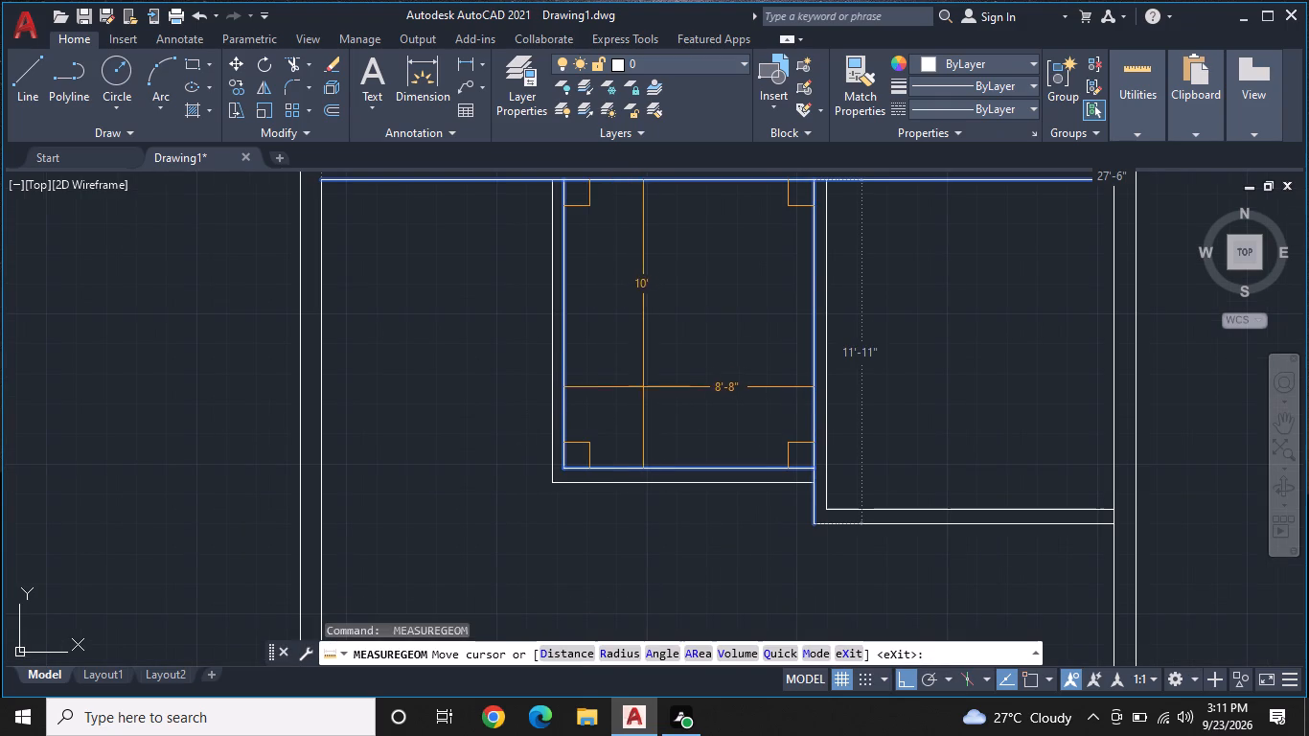
key(Escape)
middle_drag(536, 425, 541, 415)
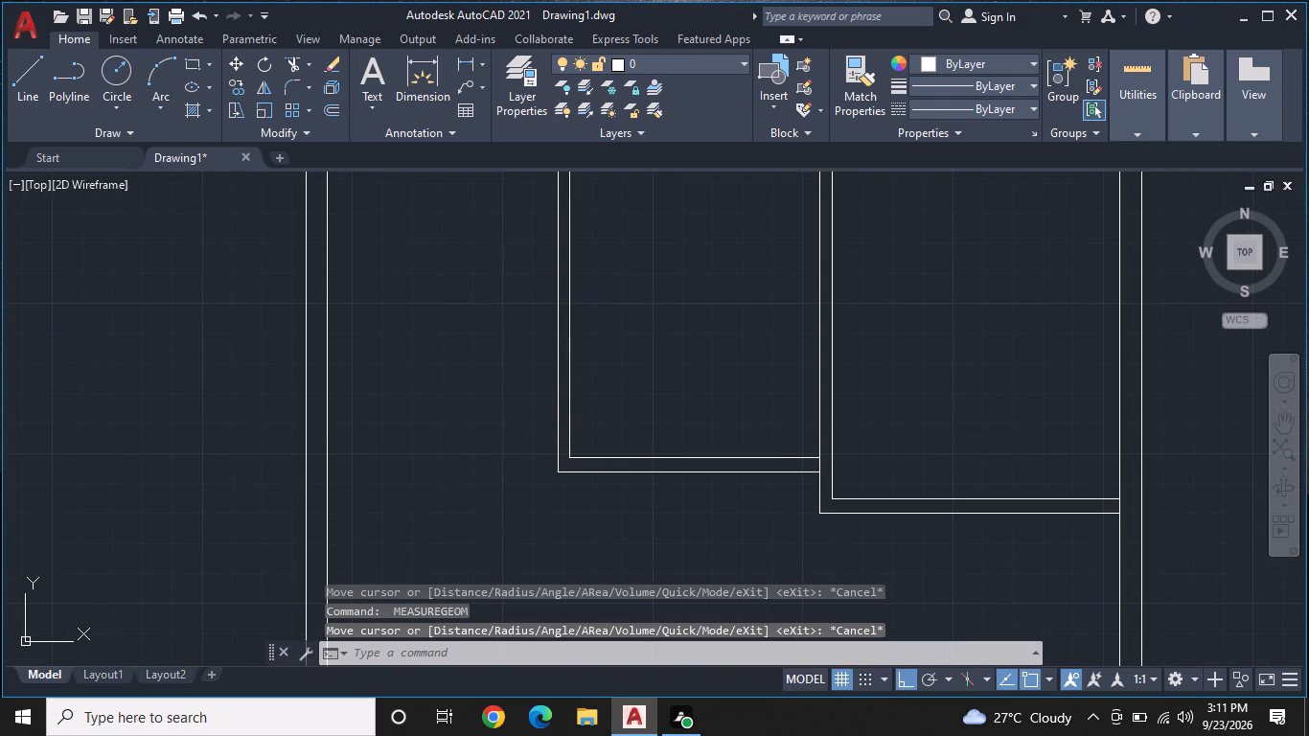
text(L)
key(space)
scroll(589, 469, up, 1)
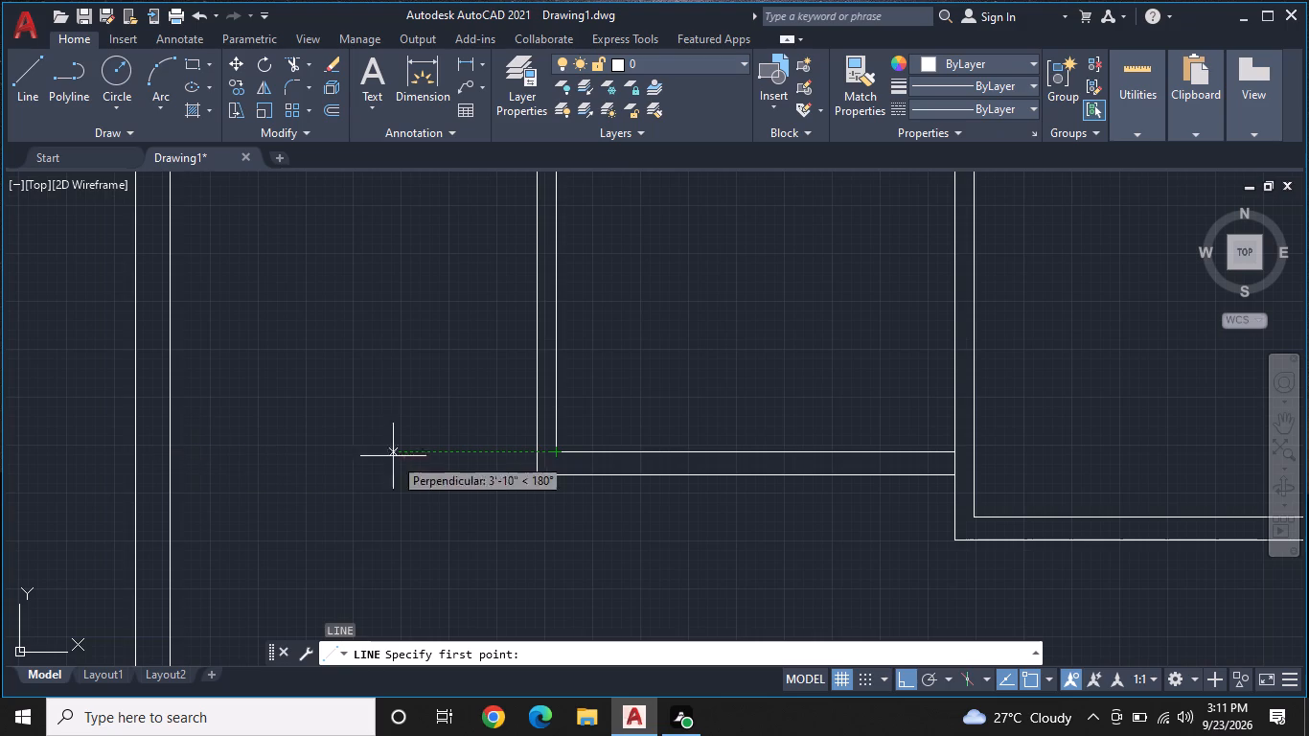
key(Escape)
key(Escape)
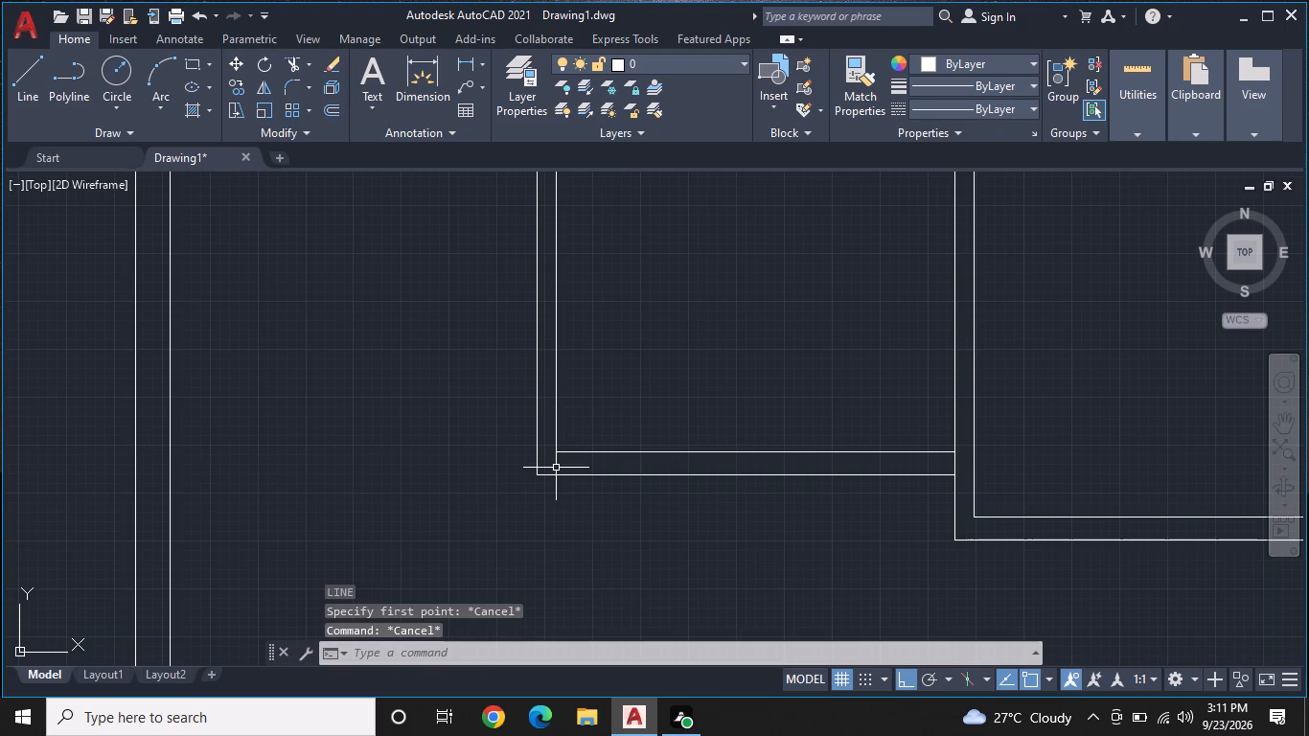
Draw a horizontal 8'-5" line from the middle room's inner bottom-left corner to the inner face of the left outer wall.
scroll(556, 468, up, 1)
key(space)
click(558, 441)
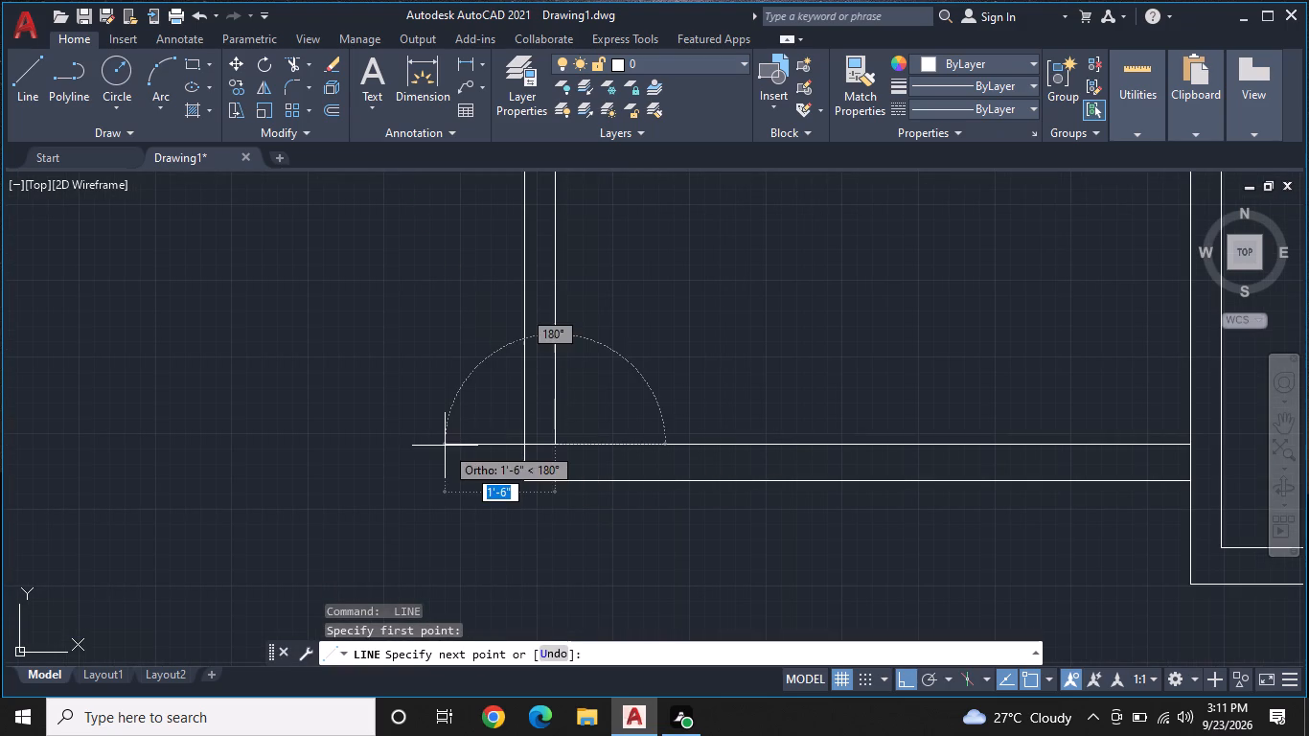
scroll(251, 472, down, 2)
middle_drag(278, 476, 419, 457)
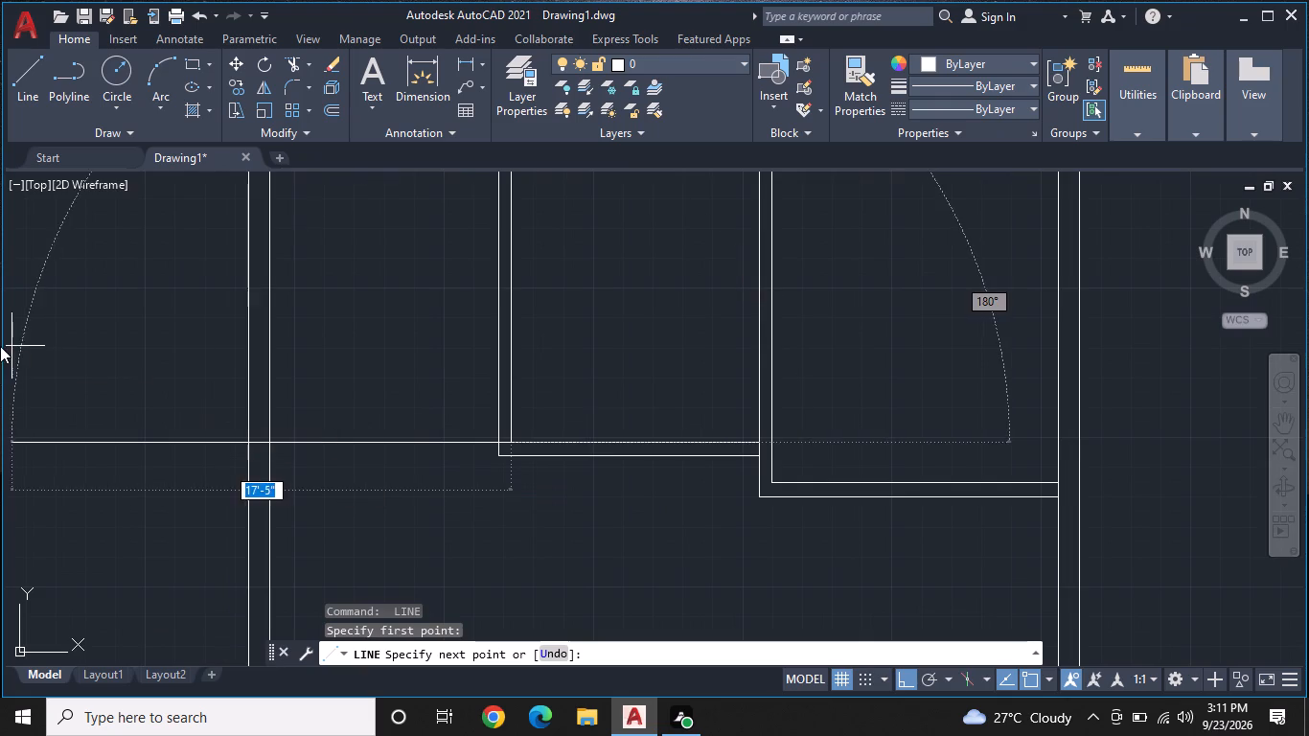
click(267, 446)
key(Escape)
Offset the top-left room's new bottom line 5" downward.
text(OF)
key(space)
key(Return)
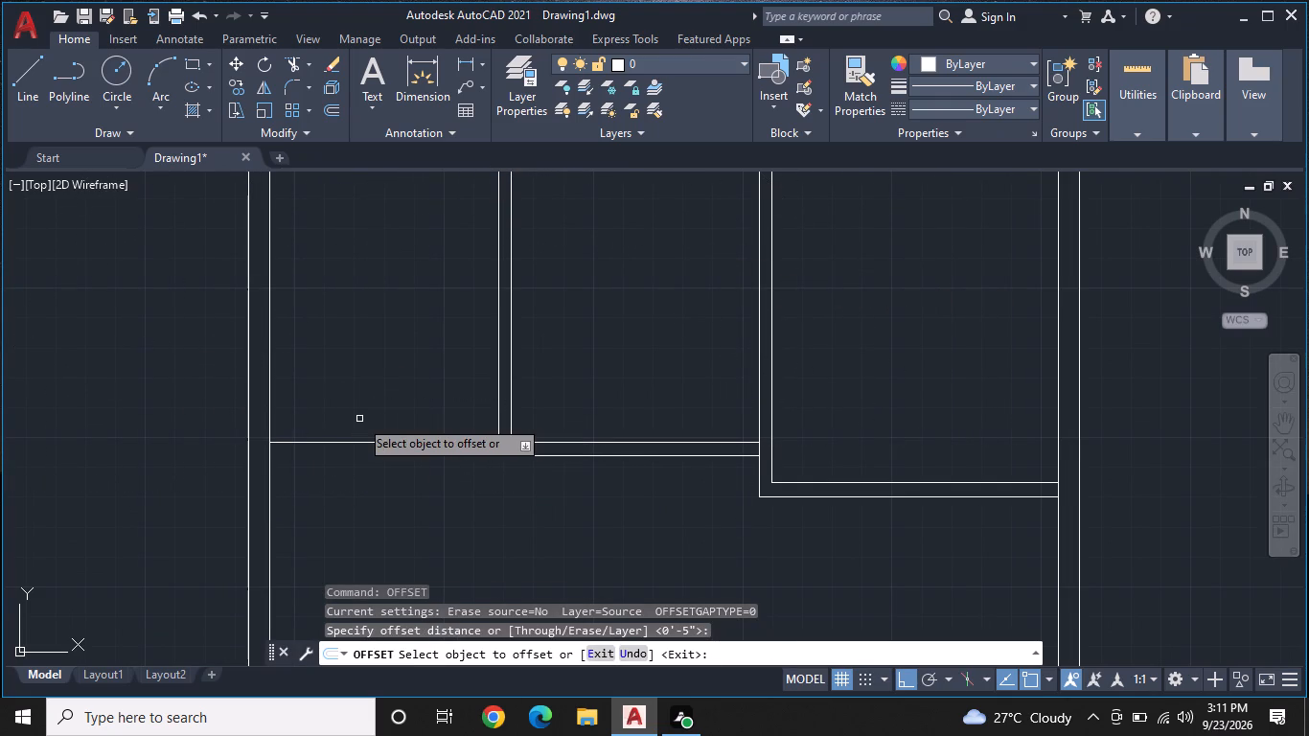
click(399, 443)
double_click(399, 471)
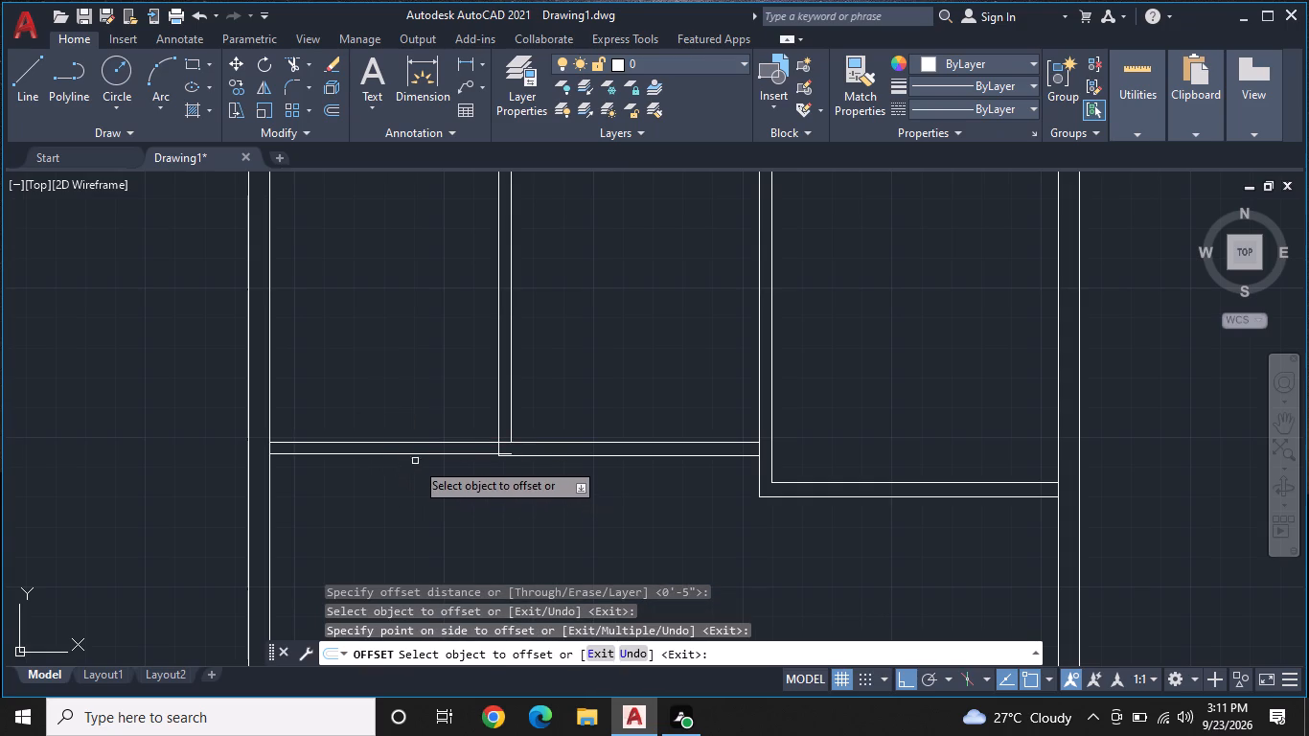
Offset the top-left room's bottom line 6" downward, level with the middle room's outer bottom line.
scroll(415, 458, up, 2)
middle_drag(566, 464, 494, 453)
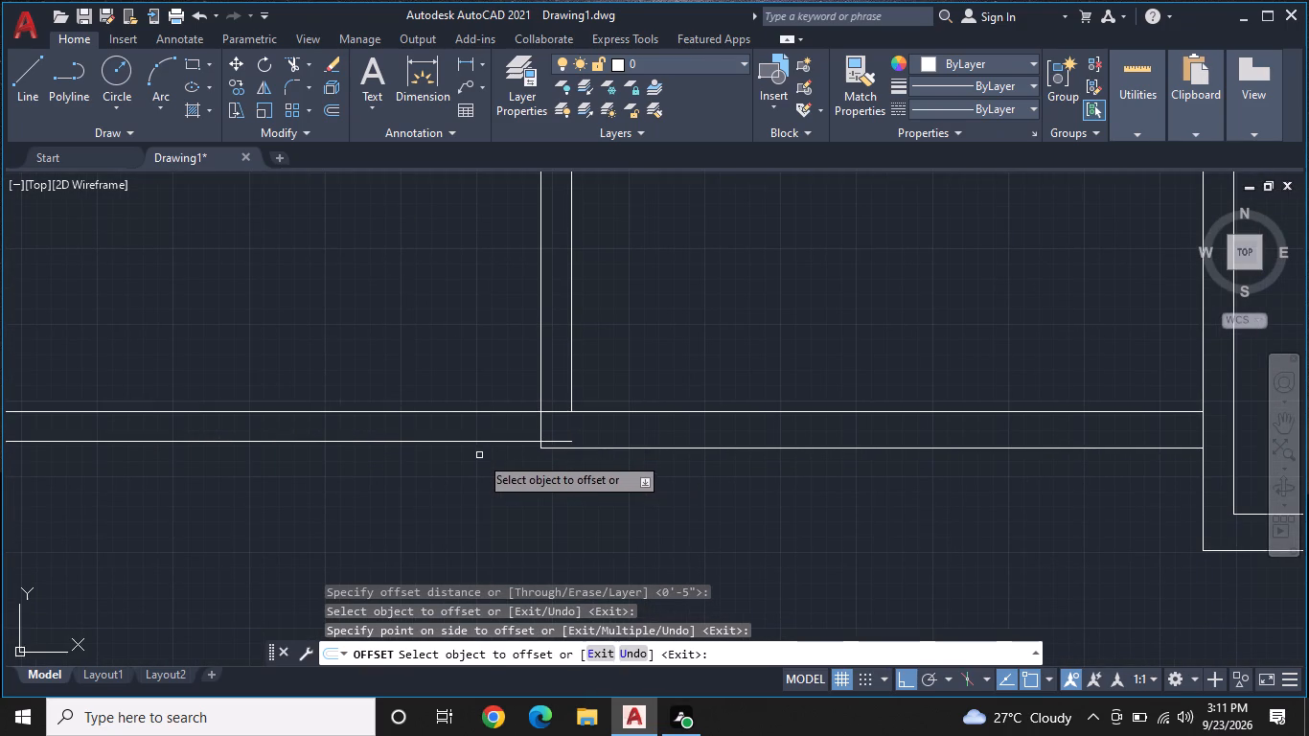
click(416, 410)
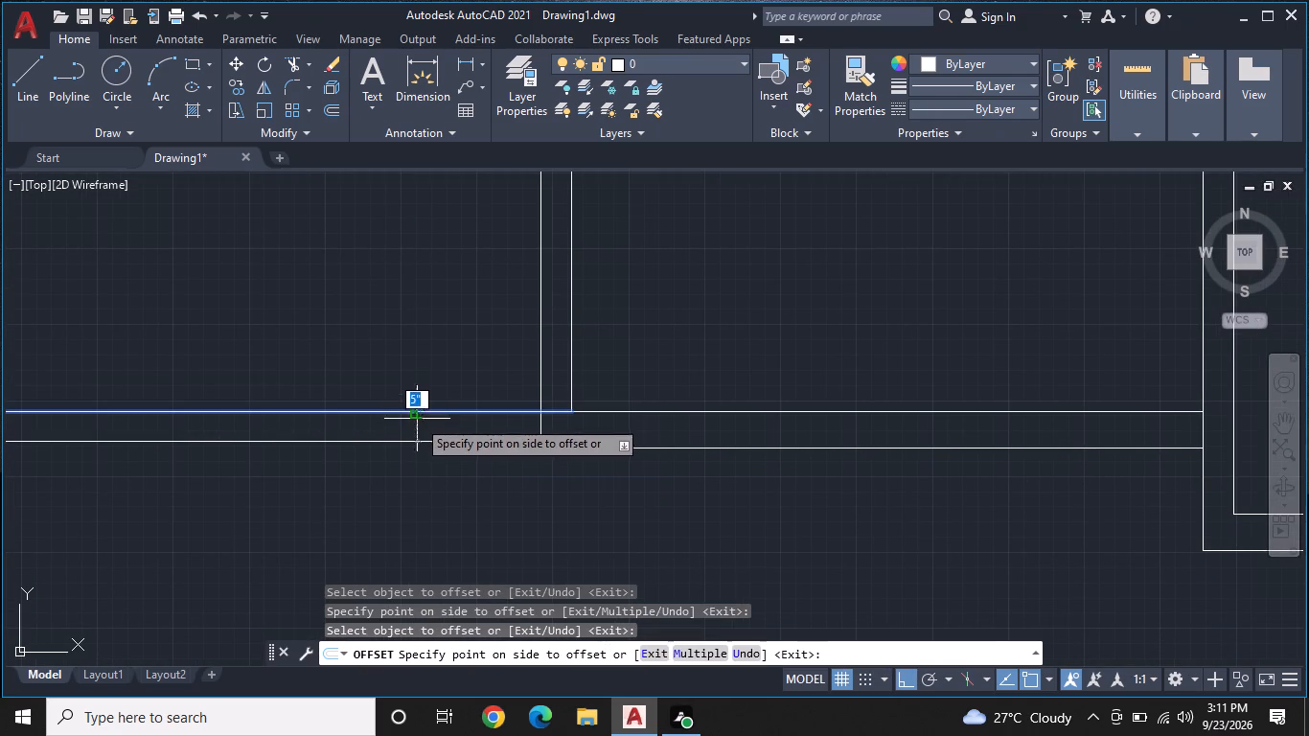
key(6)
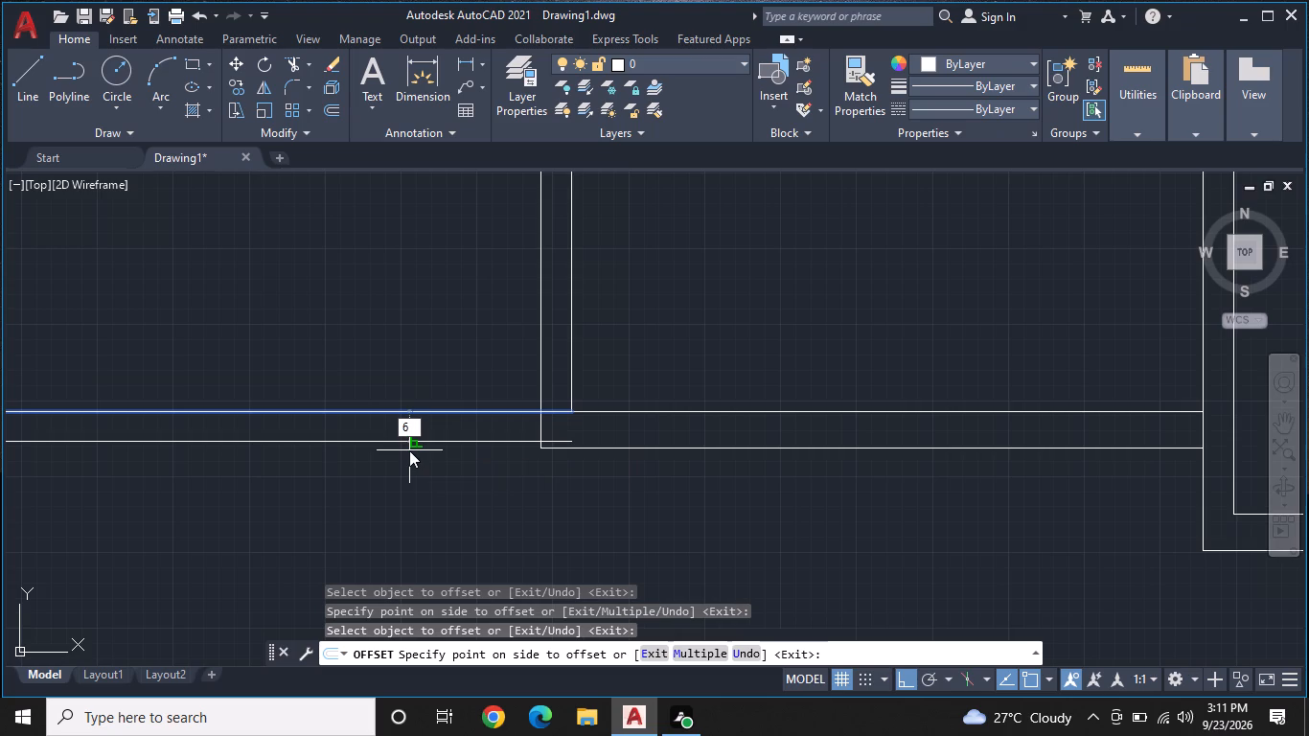
key(shift+quotedbl)
key(Return)
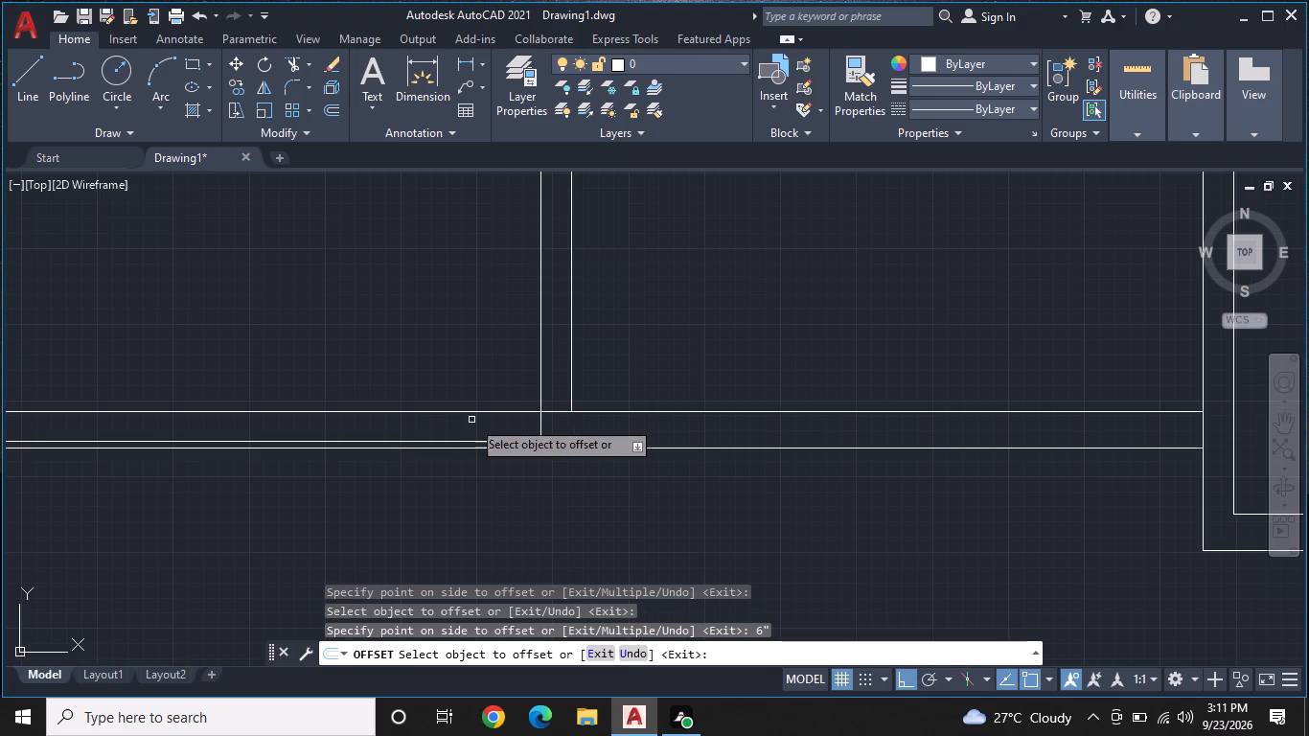
key(Escape)
Trim away both pieces of the 5" offset line between the top-left room's bottom wall lines.
text(TR)
key(space)
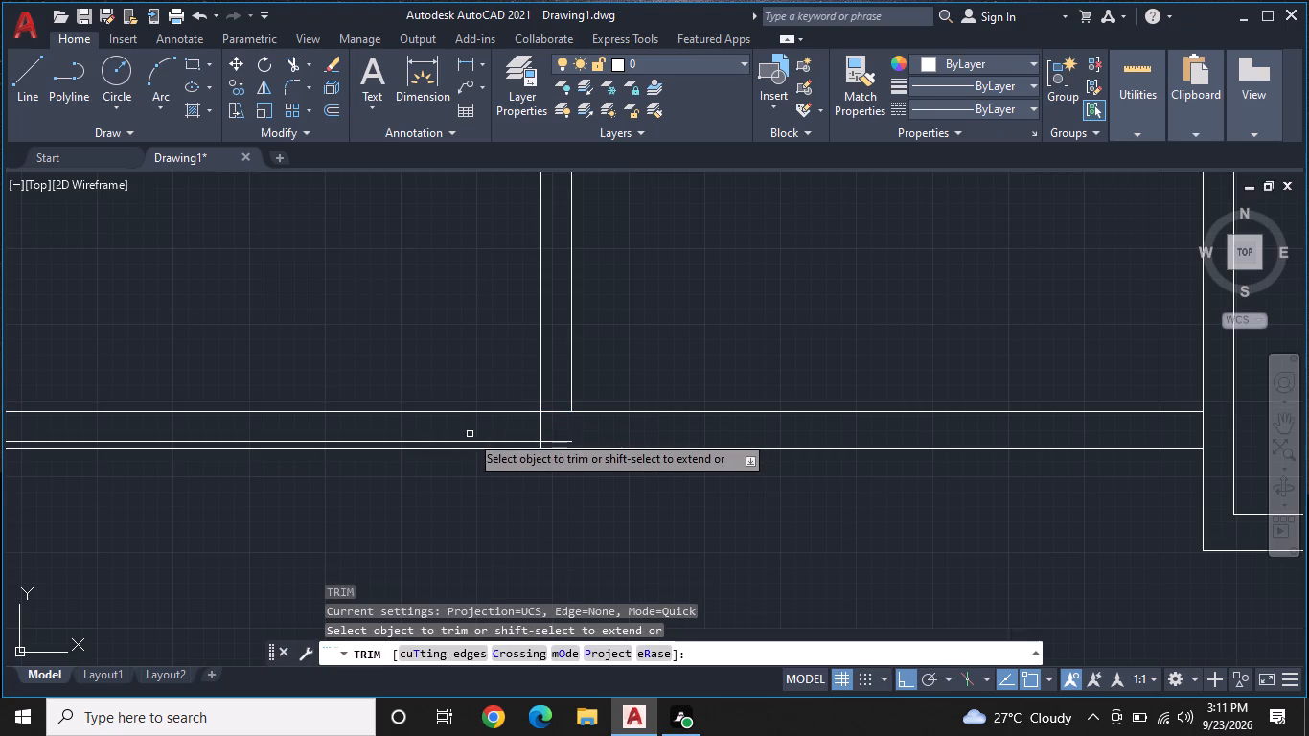
click(469, 441)
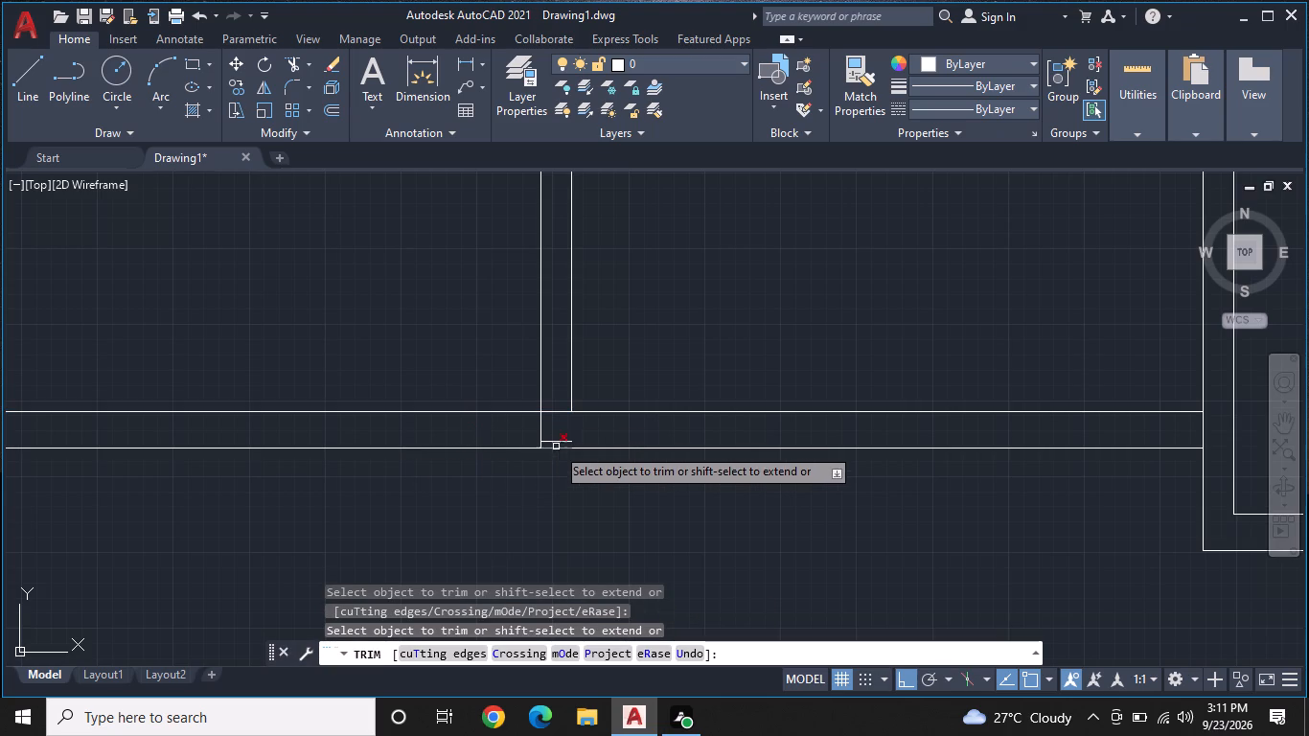
click(561, 441)
Trim the inner bottom line and the vertical stub inside the junction of the wall between the top-left and middle rooms.
scroll(556, 432, down, 2)
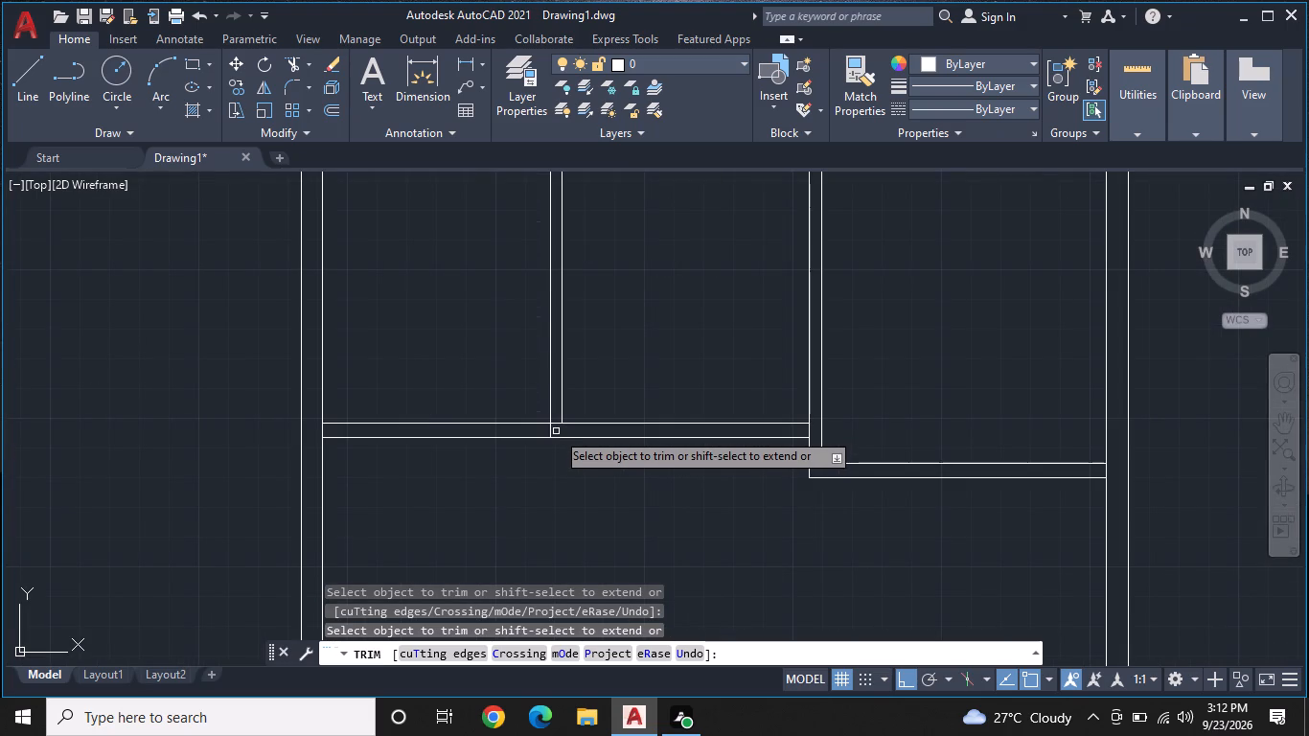
click(555, 425)
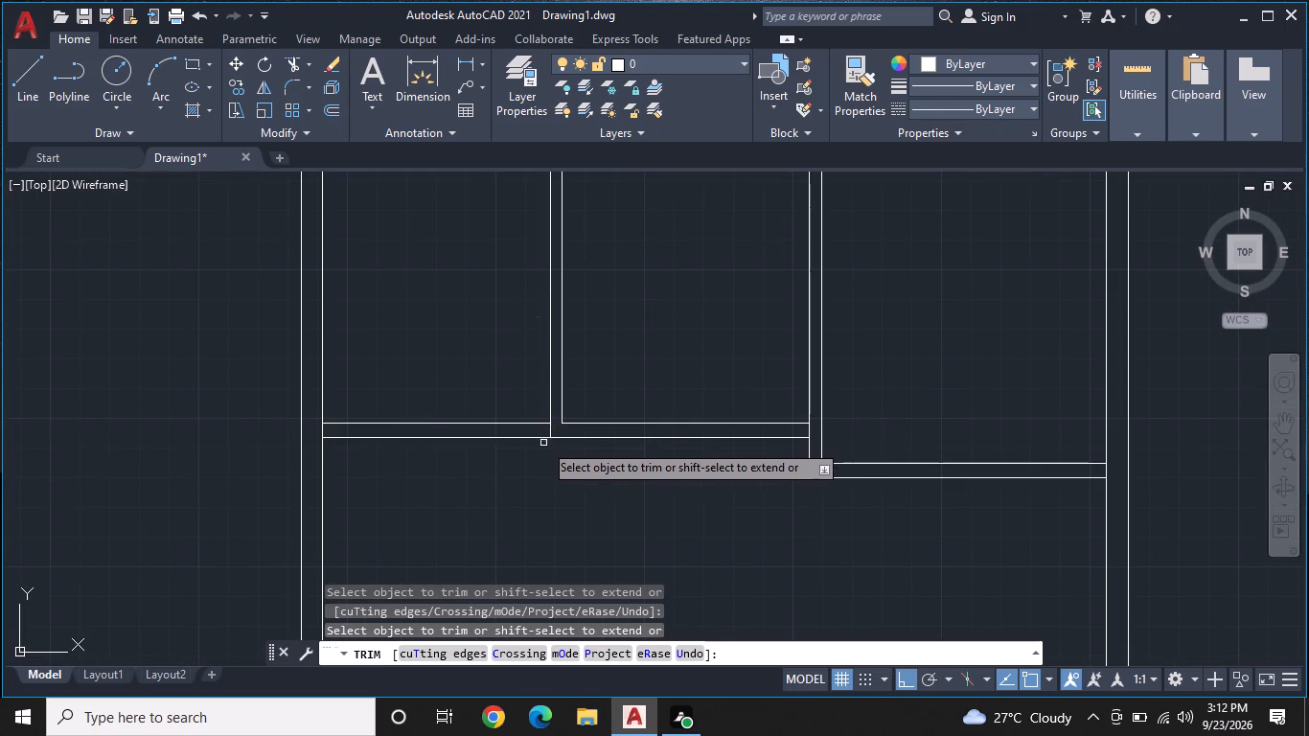
scroll(540, 445, down, 1)
scroll(541, 440, up, 2)
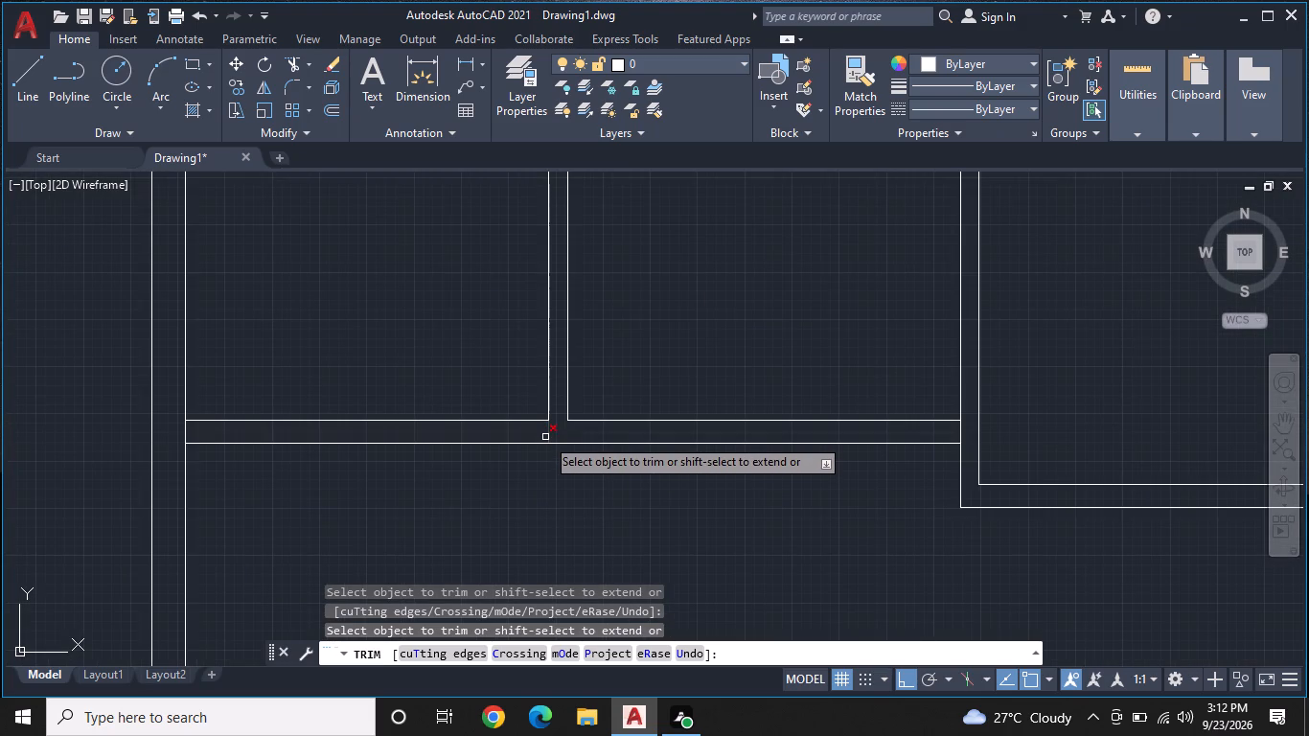
click(545, 437)
scroll(545, 437, down, 2)
middle_drag(600, 446, 563, 432)
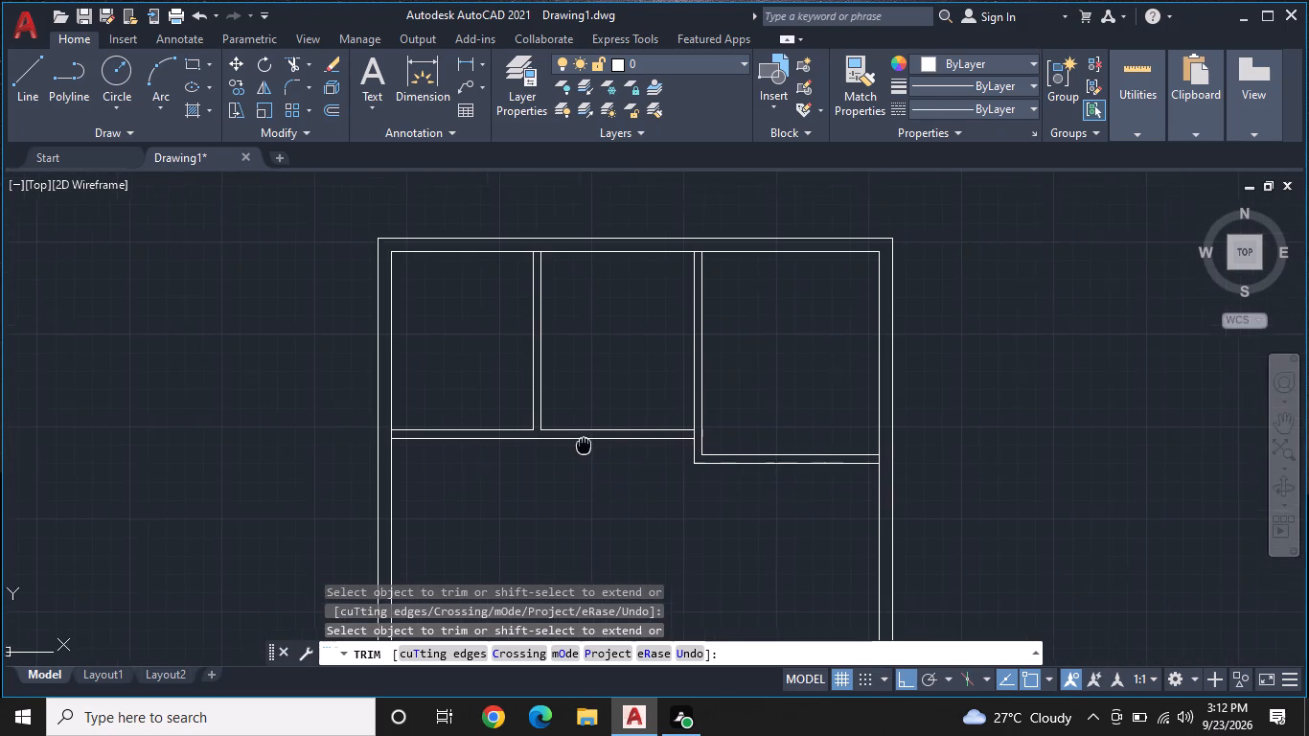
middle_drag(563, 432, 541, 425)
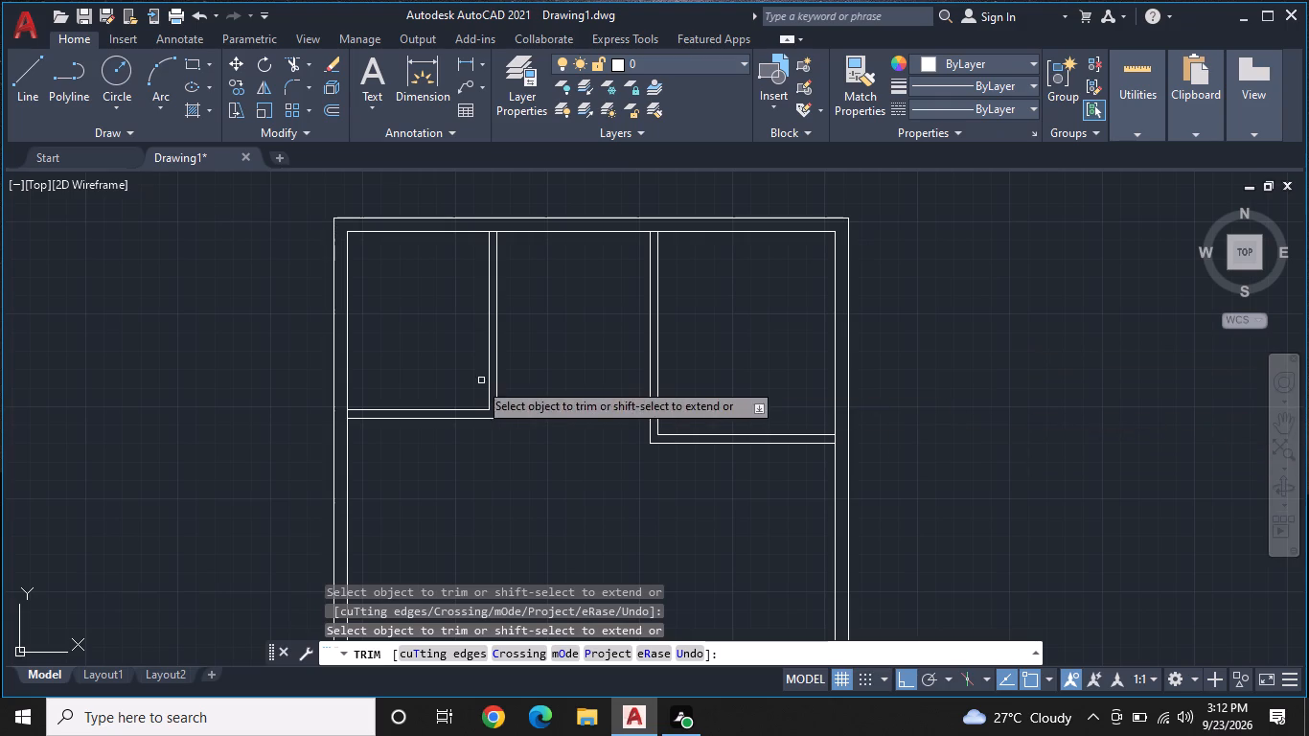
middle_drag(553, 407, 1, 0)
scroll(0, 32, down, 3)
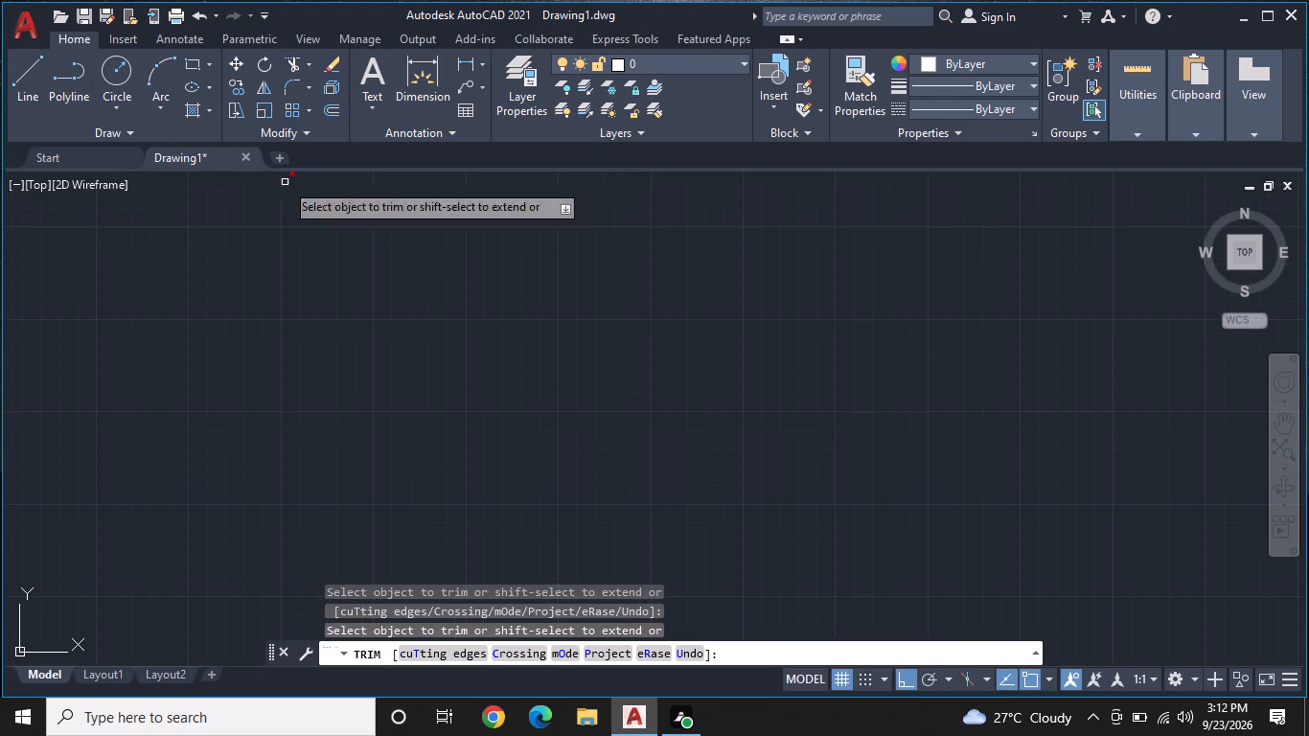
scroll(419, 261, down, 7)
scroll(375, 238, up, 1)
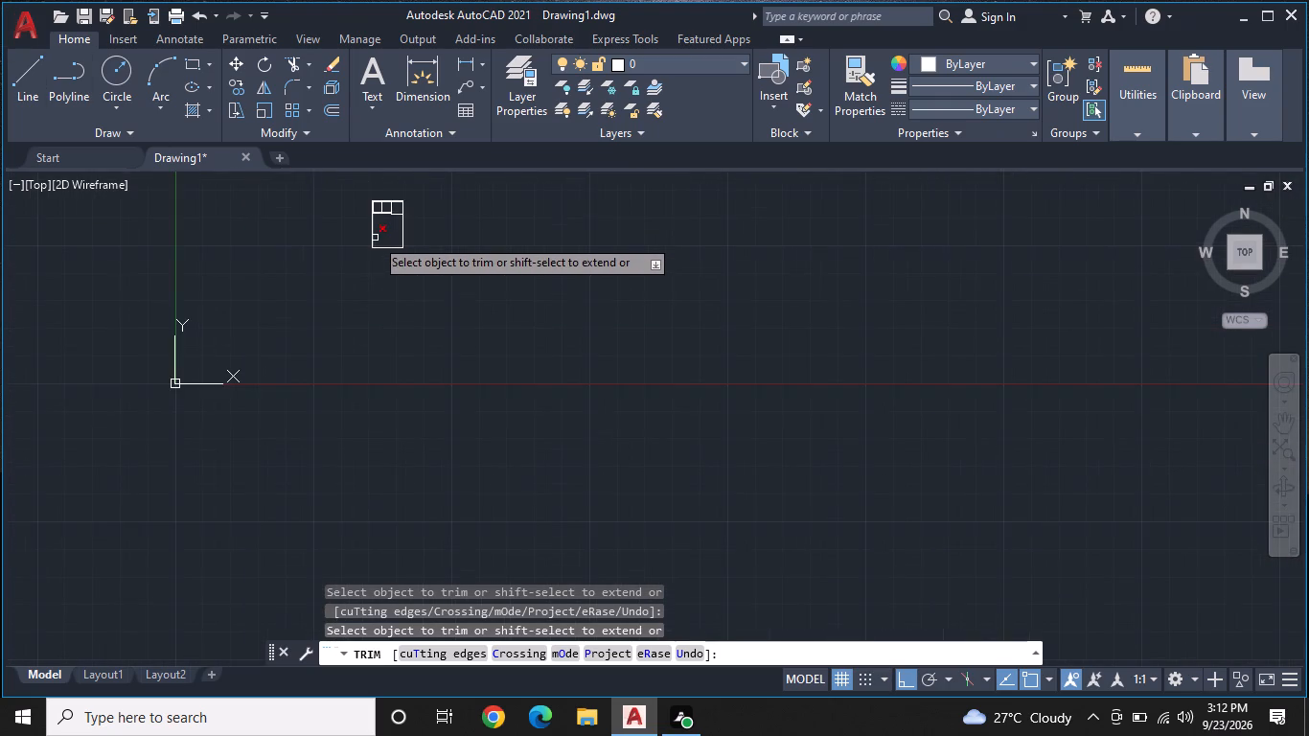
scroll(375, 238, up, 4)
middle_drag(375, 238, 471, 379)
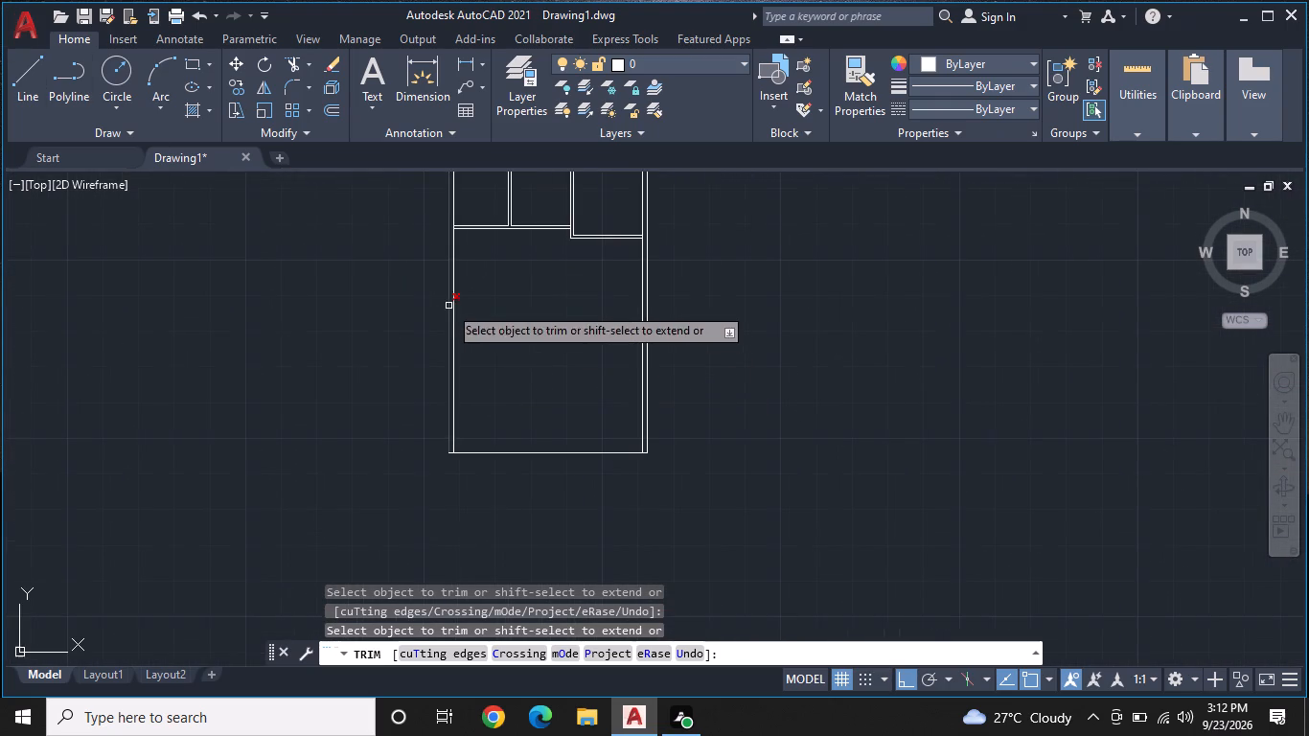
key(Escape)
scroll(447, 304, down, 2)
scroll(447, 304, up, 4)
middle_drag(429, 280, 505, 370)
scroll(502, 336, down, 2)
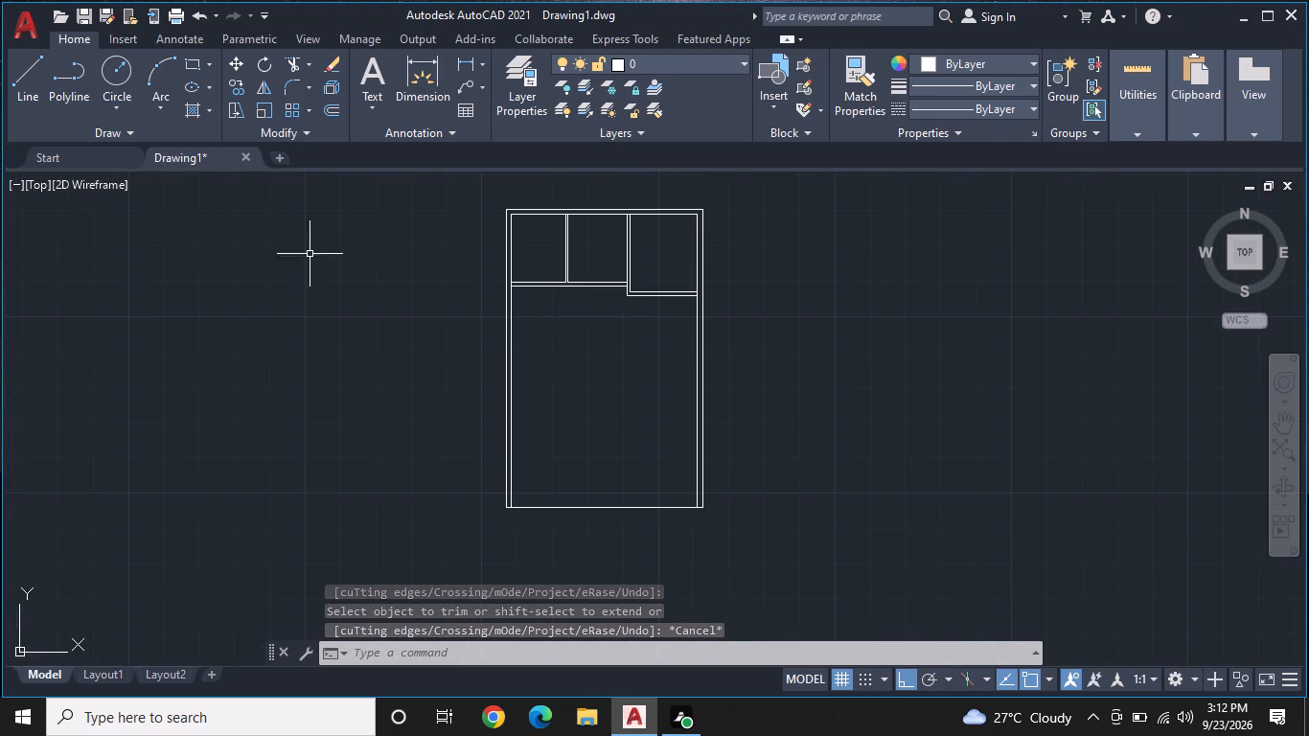
Draw a room outline below the top-right room: 4' down the right wall's inner face, 6'3" left, and up to the wall line.
scroll(667, 307, up, 1)
middle_drag(667, 307, 635, 318)
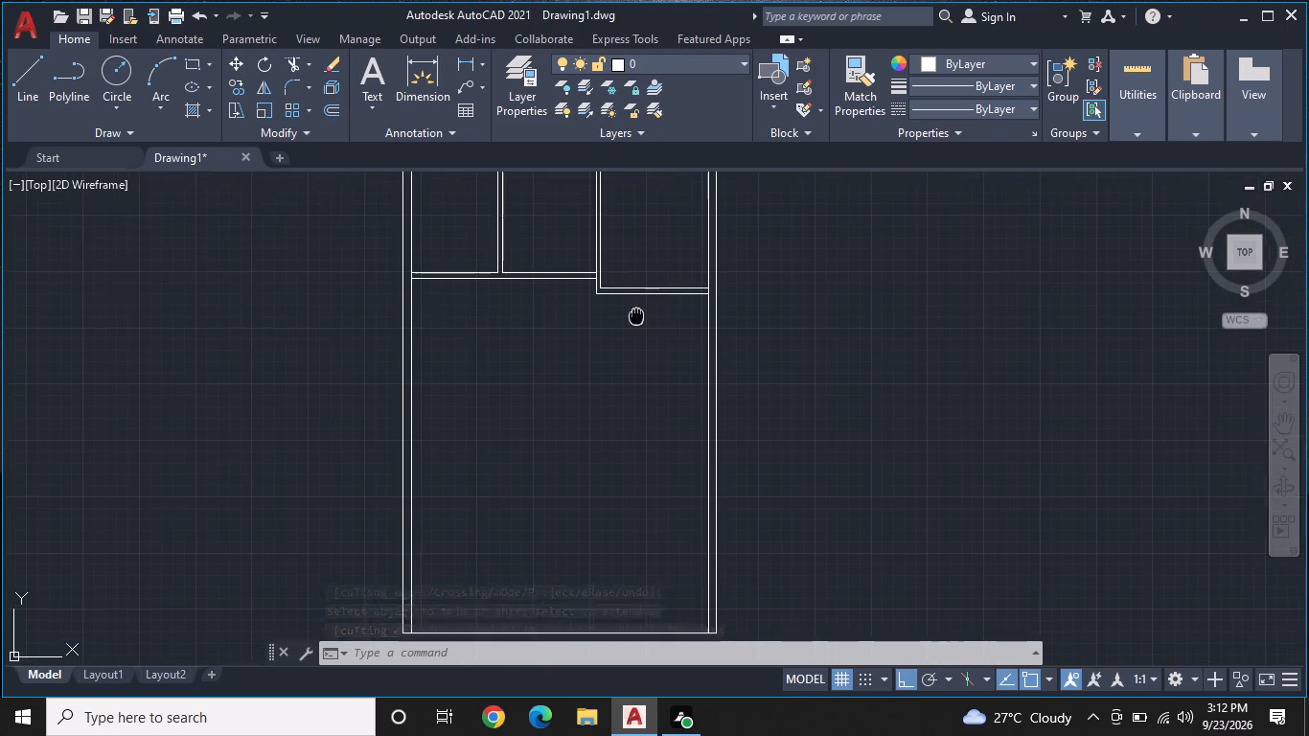
middle_drag(635, 318, 634, 318)
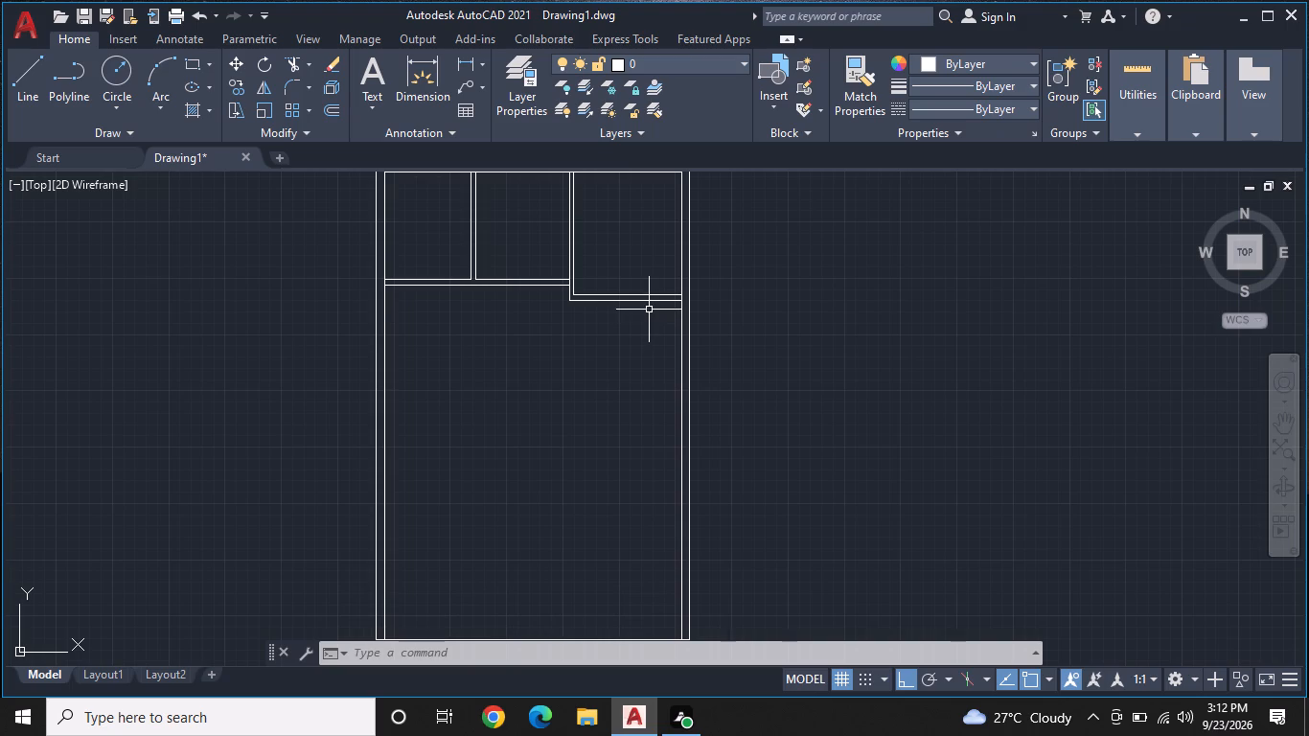
scroll(653, 318, up, 1)
text(L)
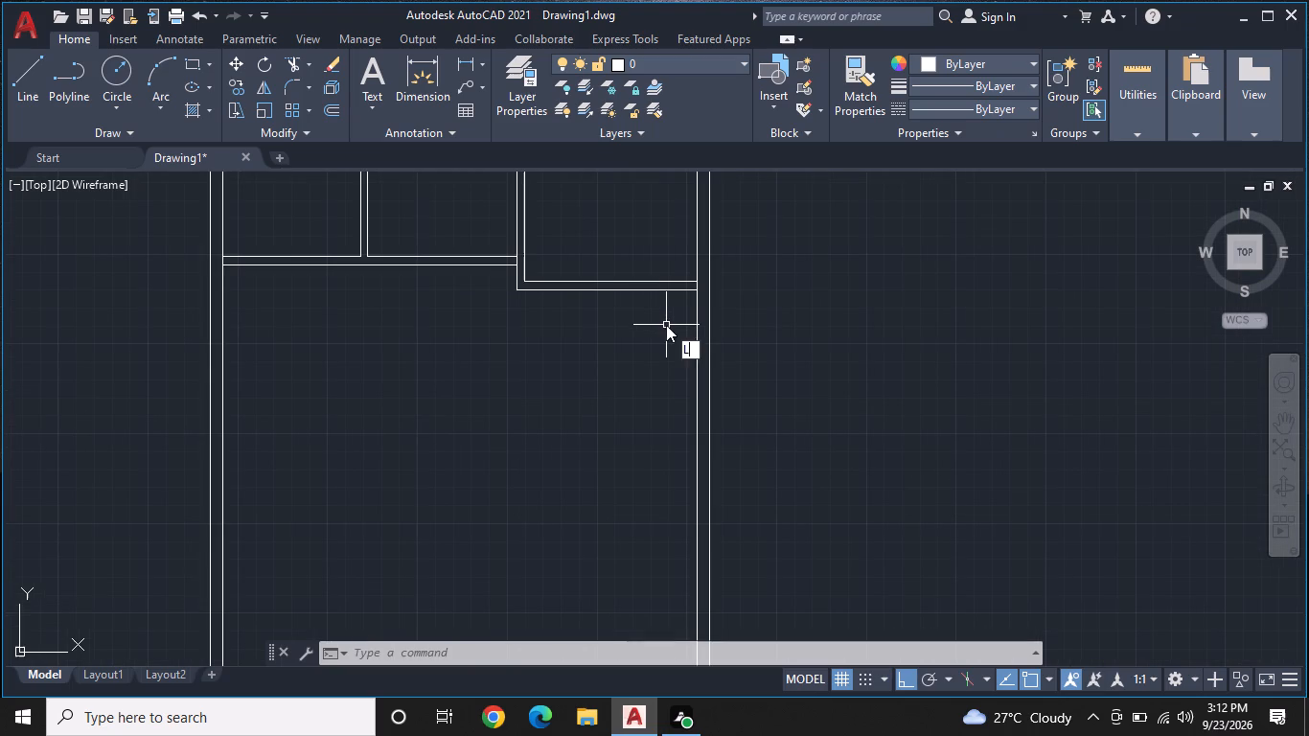
key(space)
scroll(727, 309, up, 2)
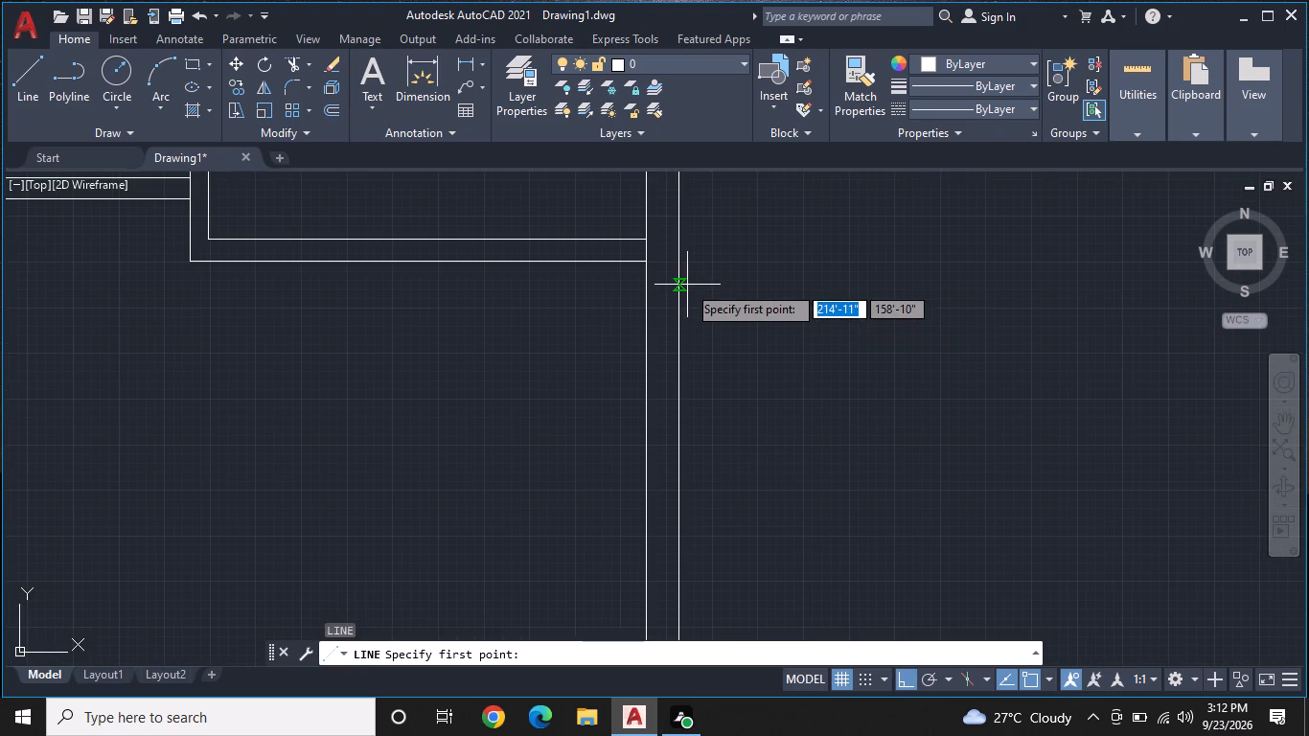
click(641, 266)
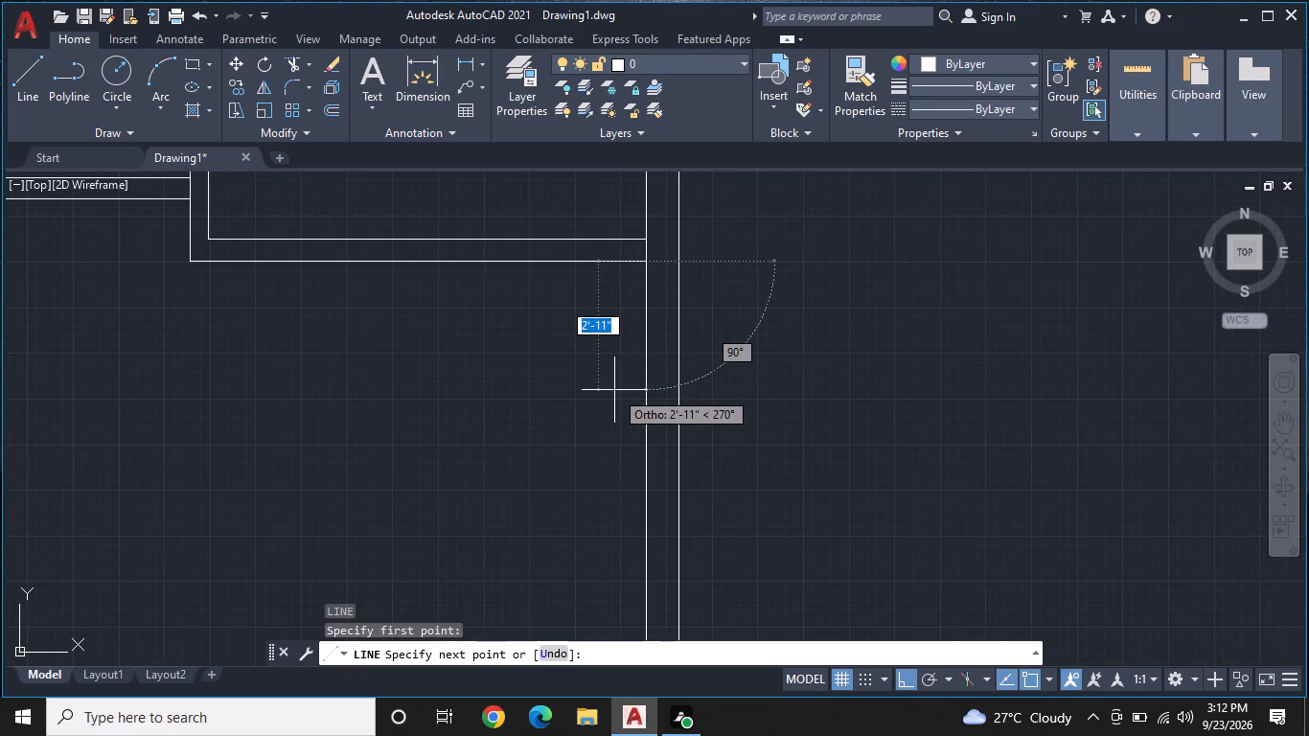
key(4)
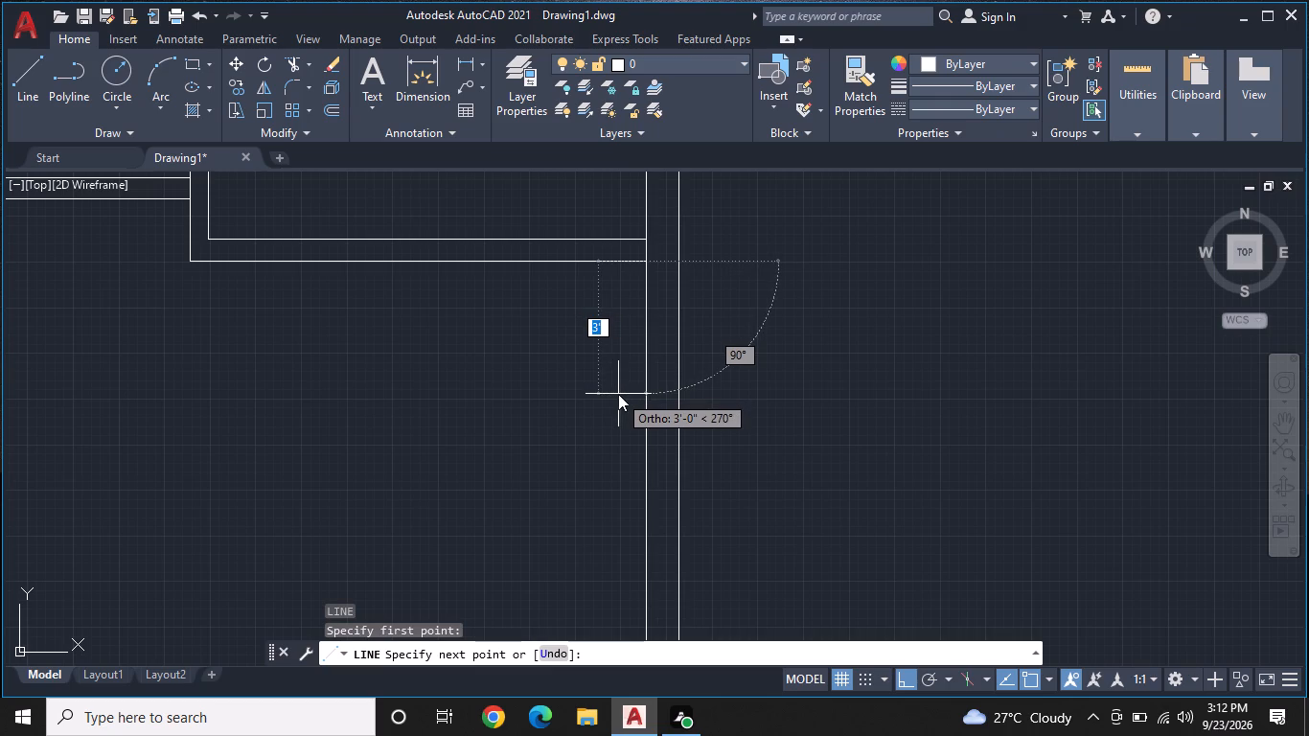
key(apostrophe)
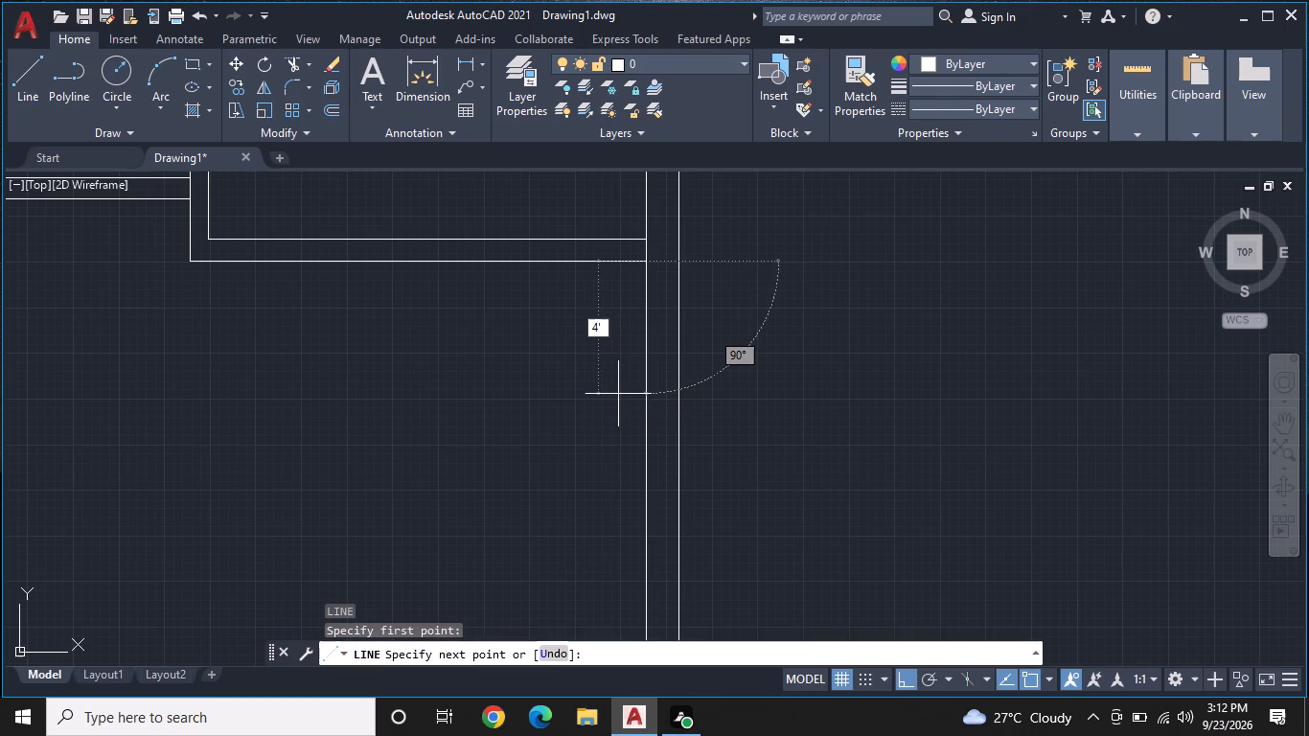
key(Return)
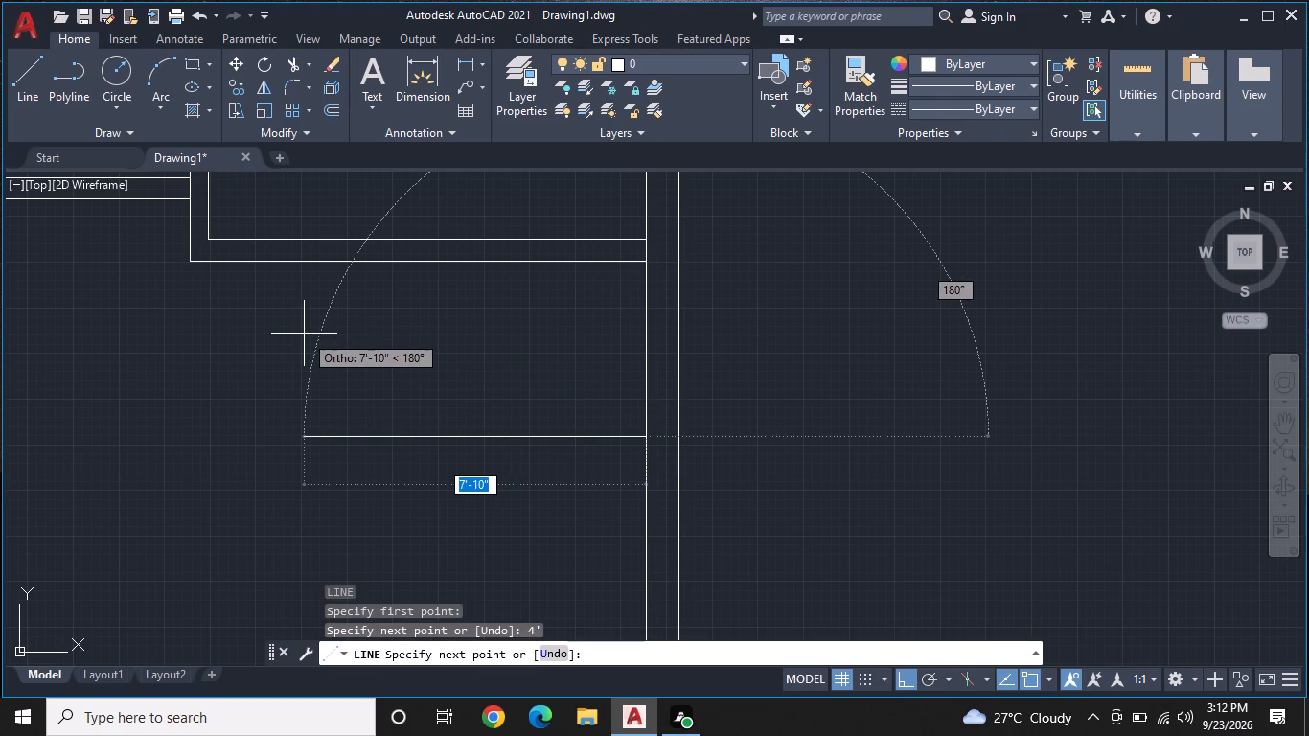
key(6)
key(apostrophe)
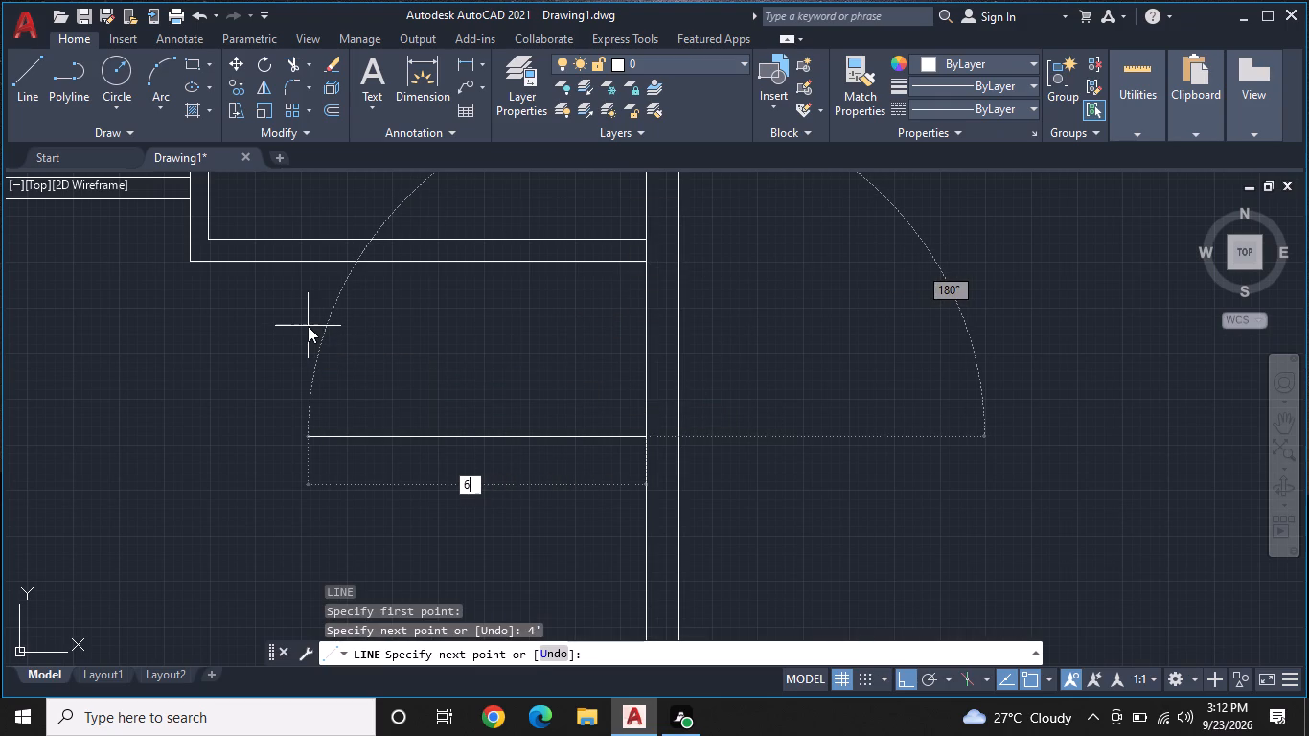
key(3)
key(shift+quotedbl)
key(Return)
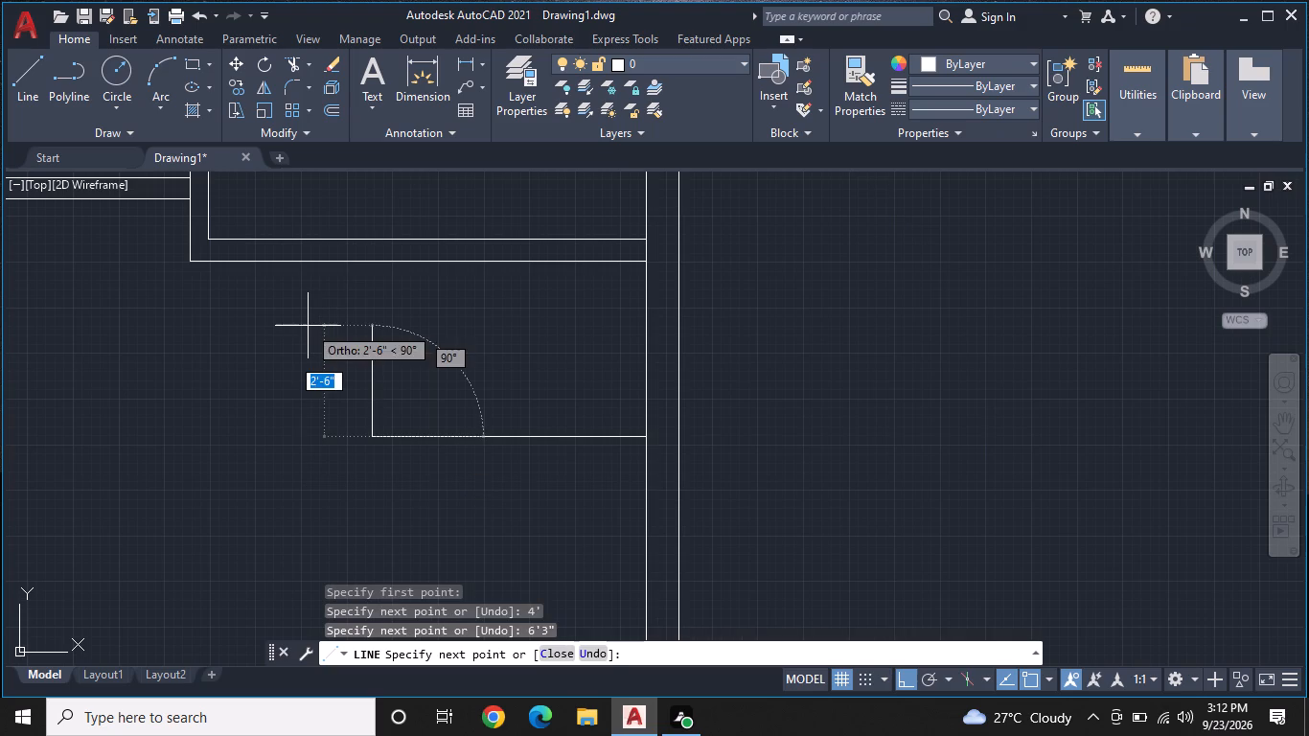
click(367, 265)
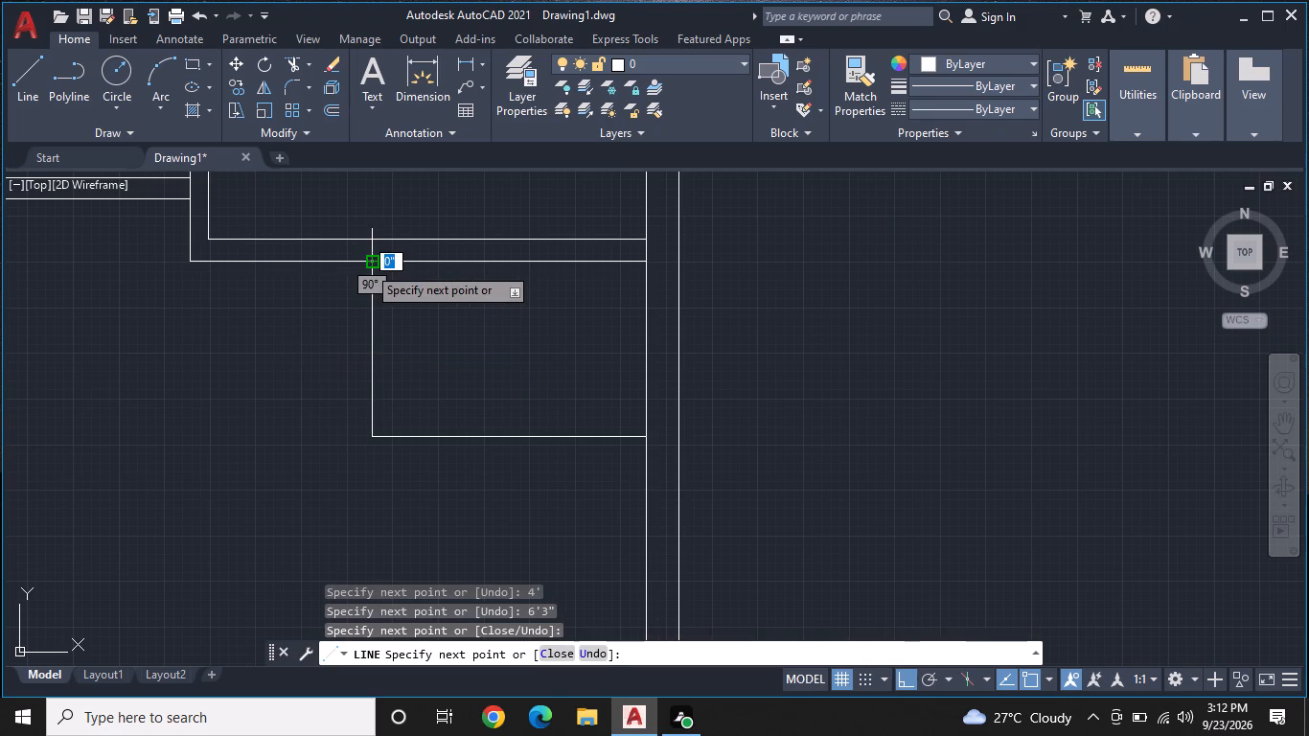
key(Escape)
Offset the new small room's left and bottom lines 6" outward.
key(o)
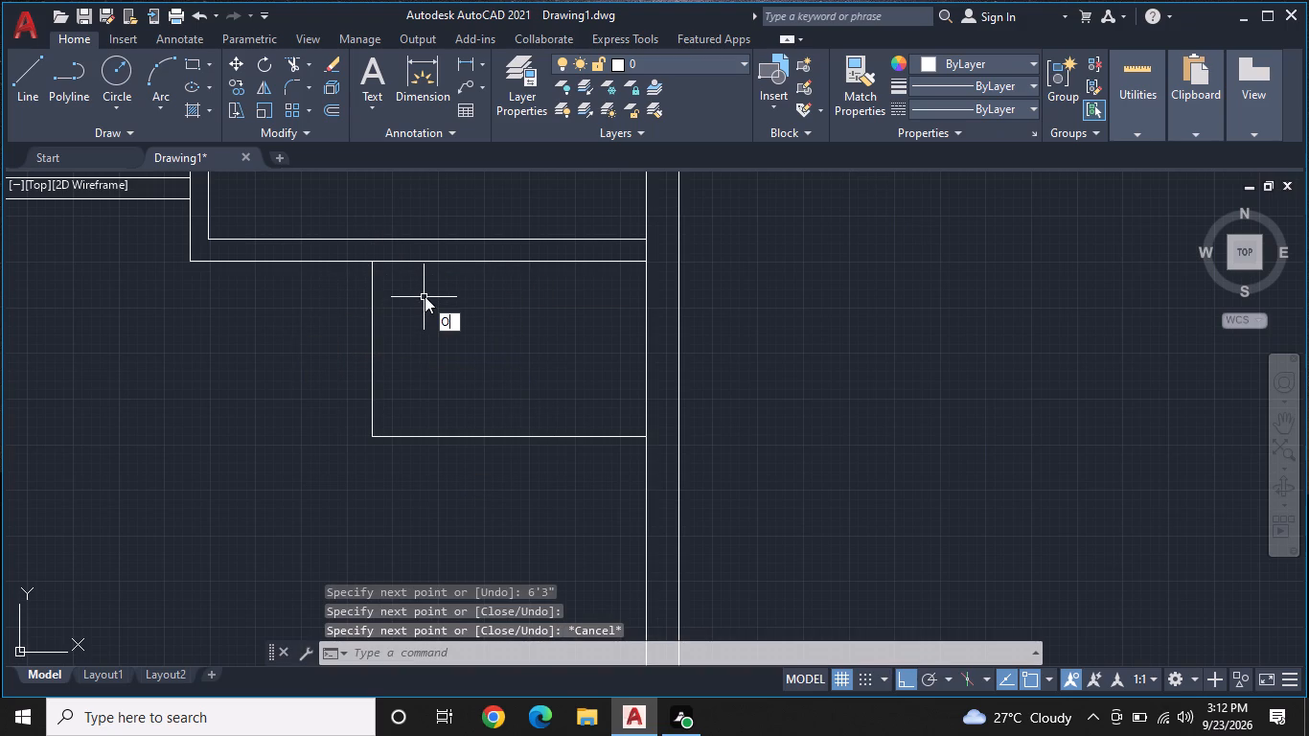
text(F)
key(space)
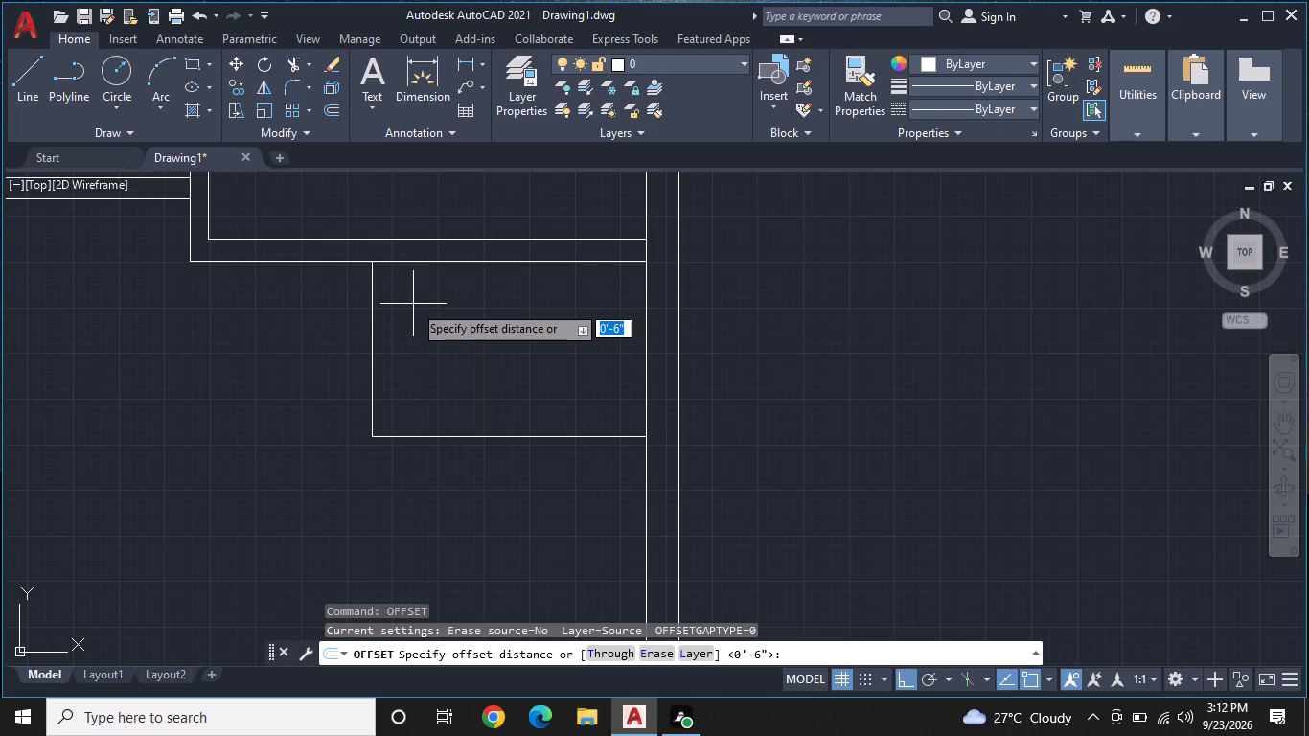
key(Return)
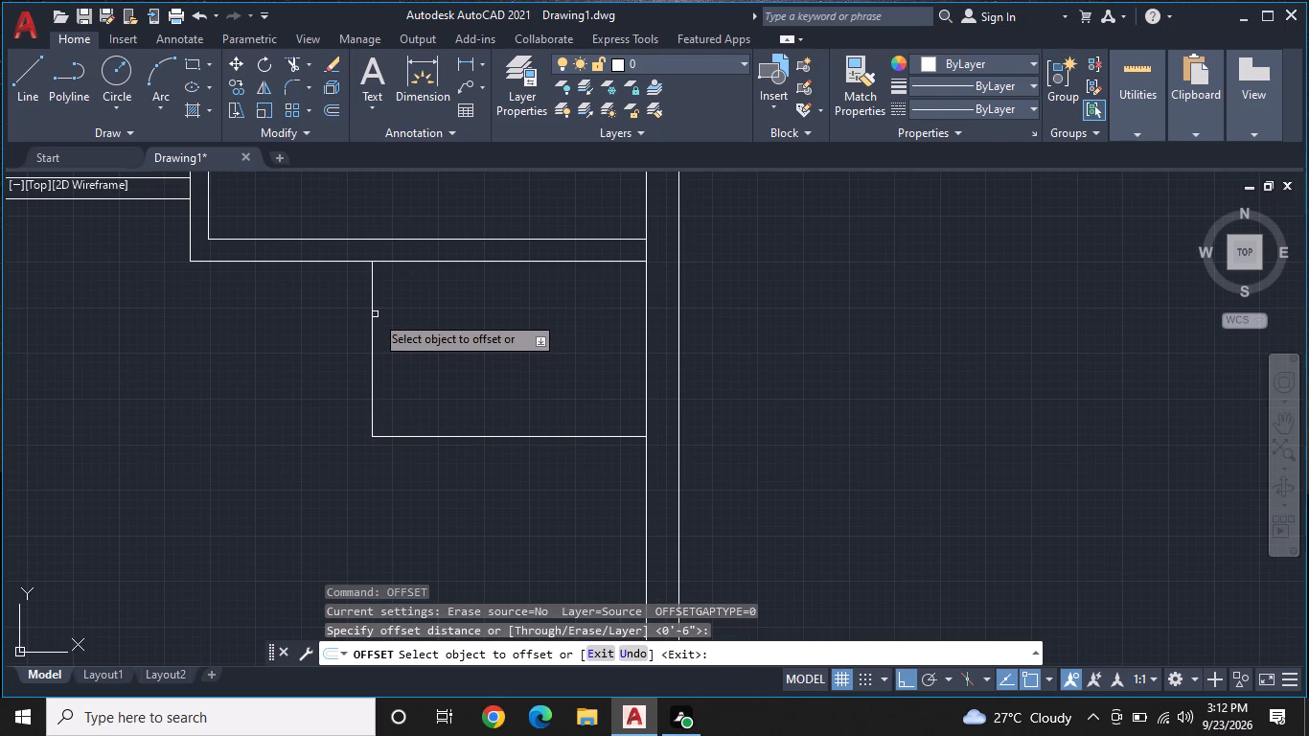
click(376, 298)
click(374, 298)
click(352, 310)
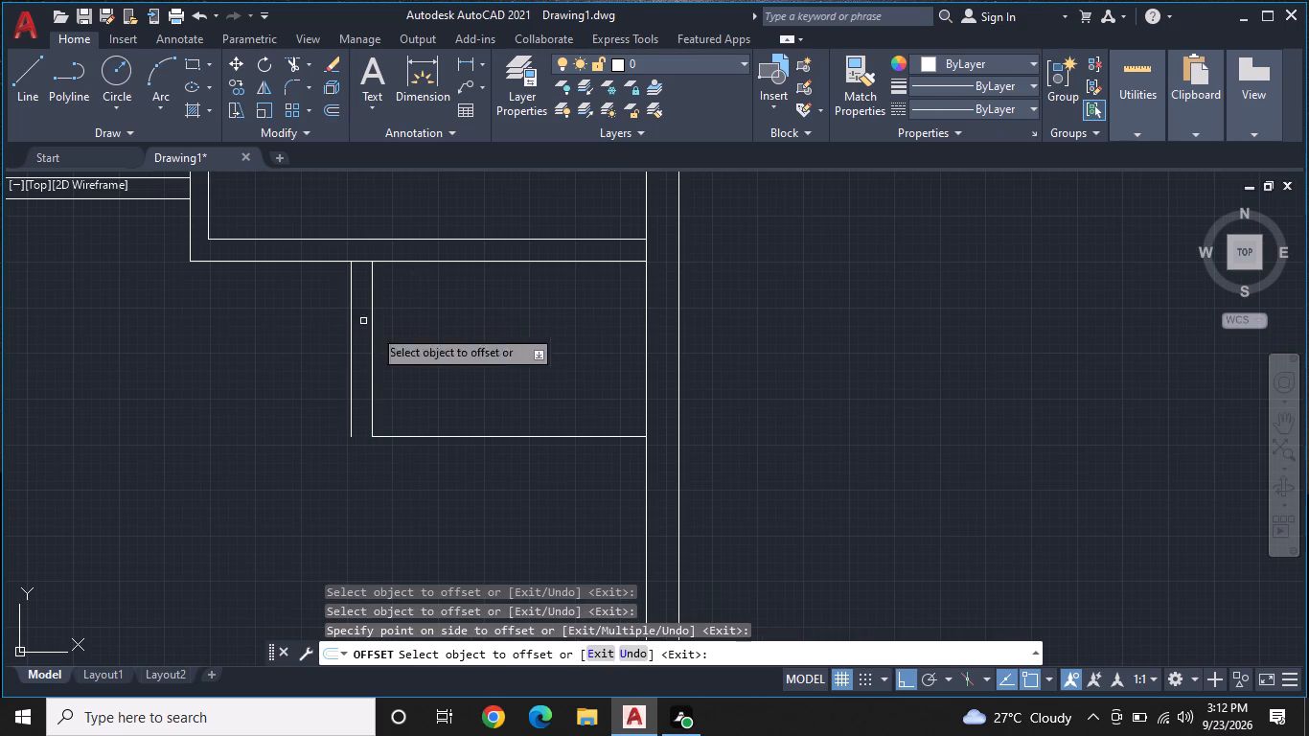
click(501, 438)
drag(490, 494, 491, 507)
scroll(550, 354, down, 2)
middle_drag(548, 343, 638, 345)
scroll(609, 333, up, 1)
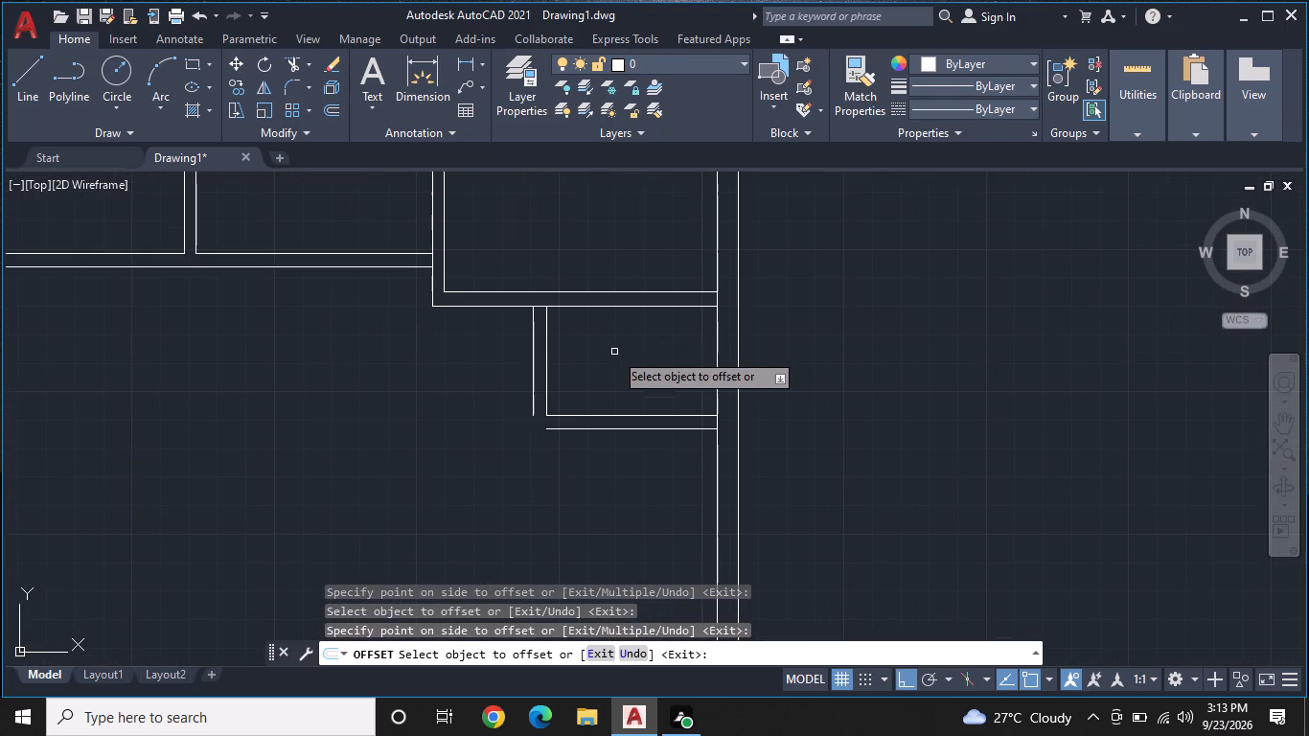
middle_click(612, 348)
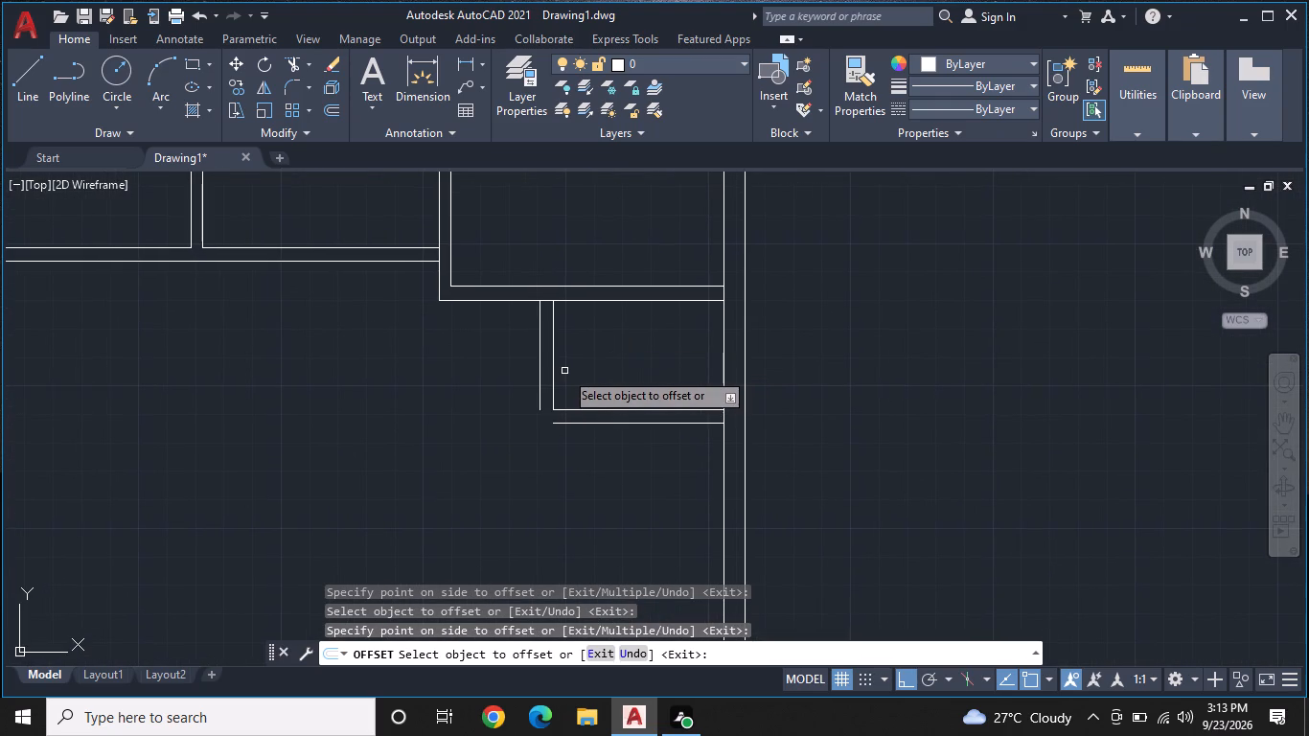
scroll(564, 371, up, 1)
middle_drag(588, 366, 582, 341)
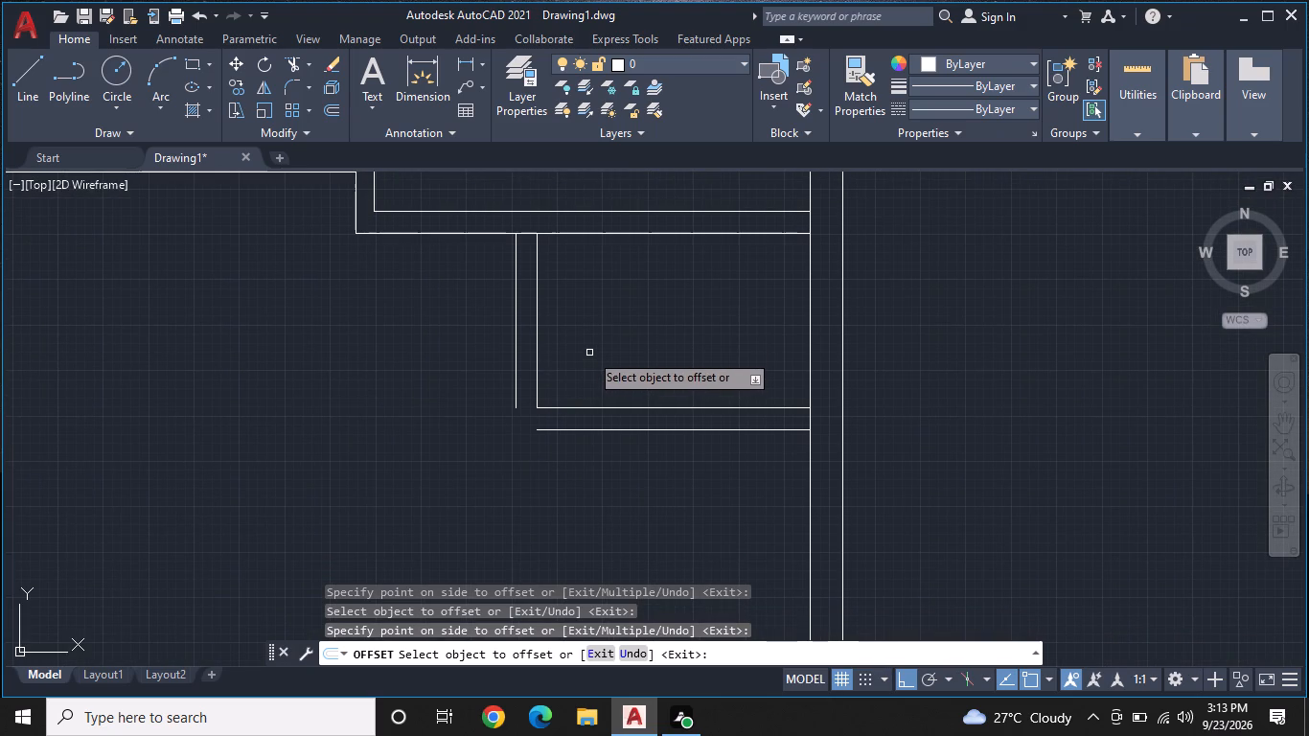
middle_drag(589, 353, 504, 286)
key(Escape)
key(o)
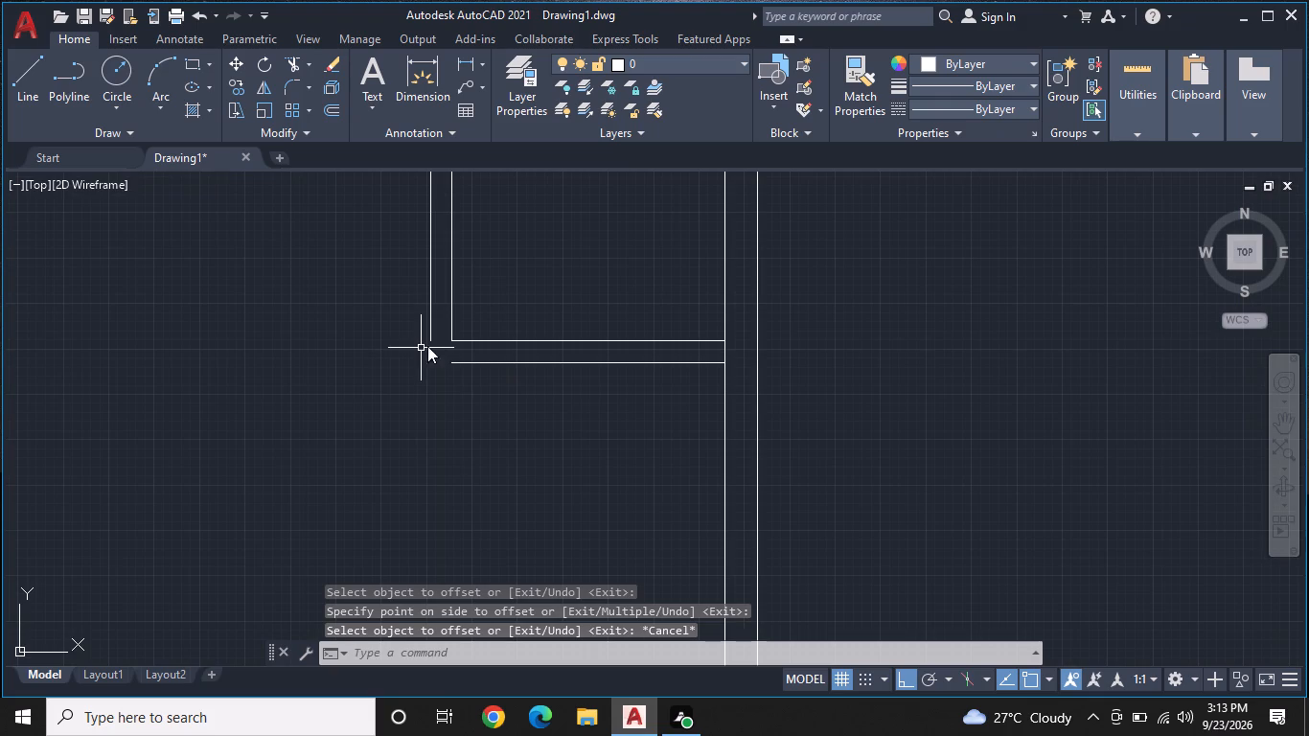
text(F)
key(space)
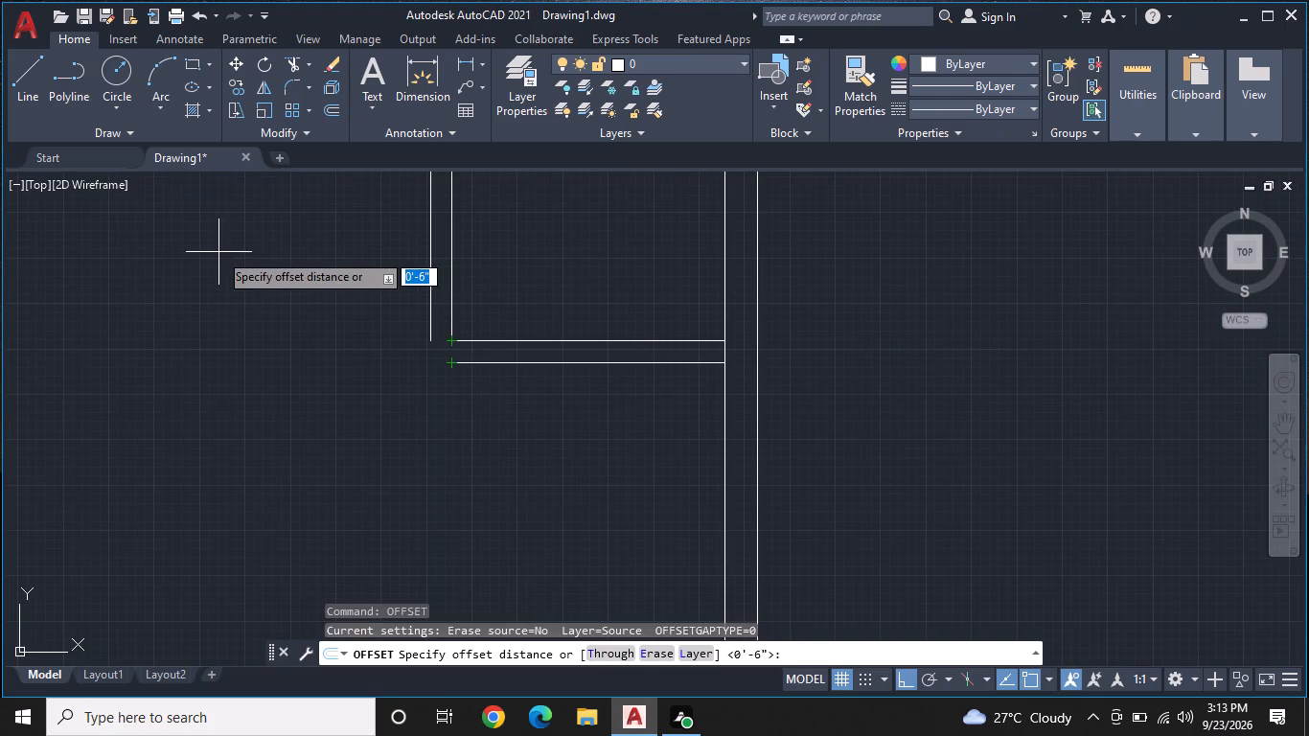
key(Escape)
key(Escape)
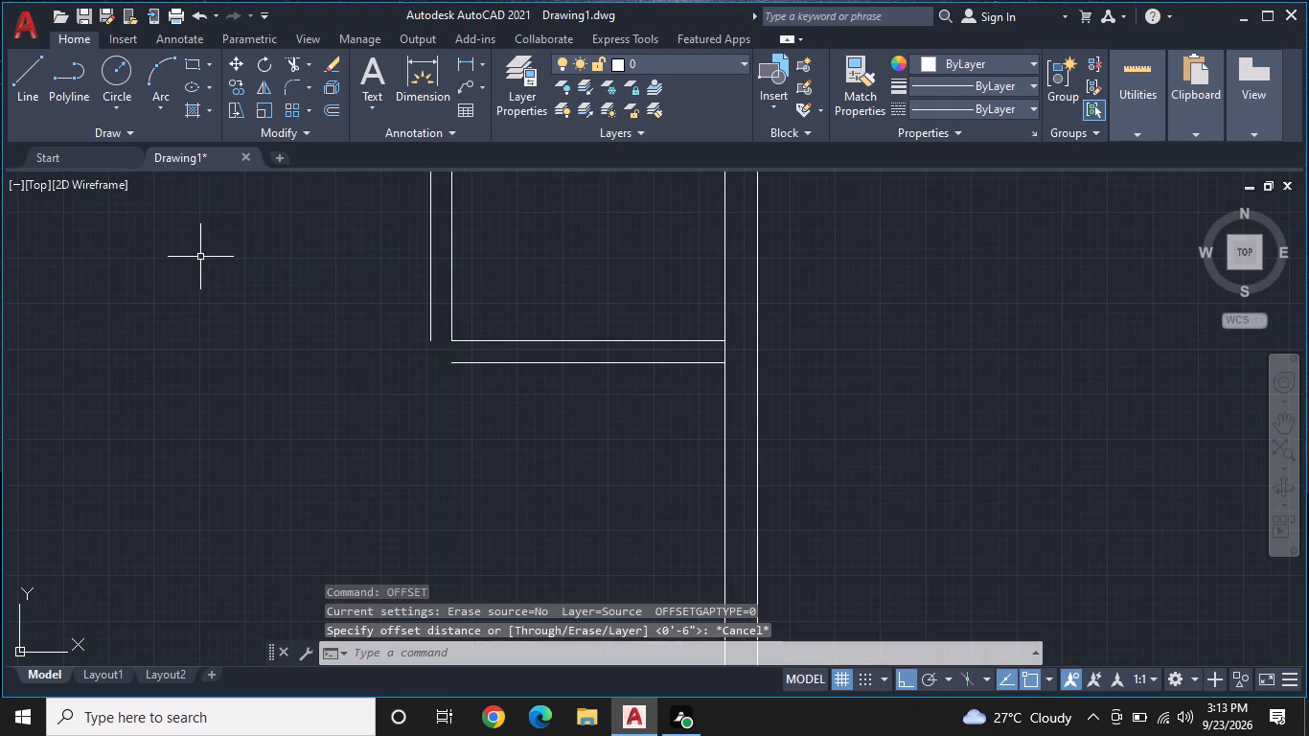
Fillet the small room's outer left and bottom wall lines into a sharp corner with zero radius.
text(FIL)
key(space)
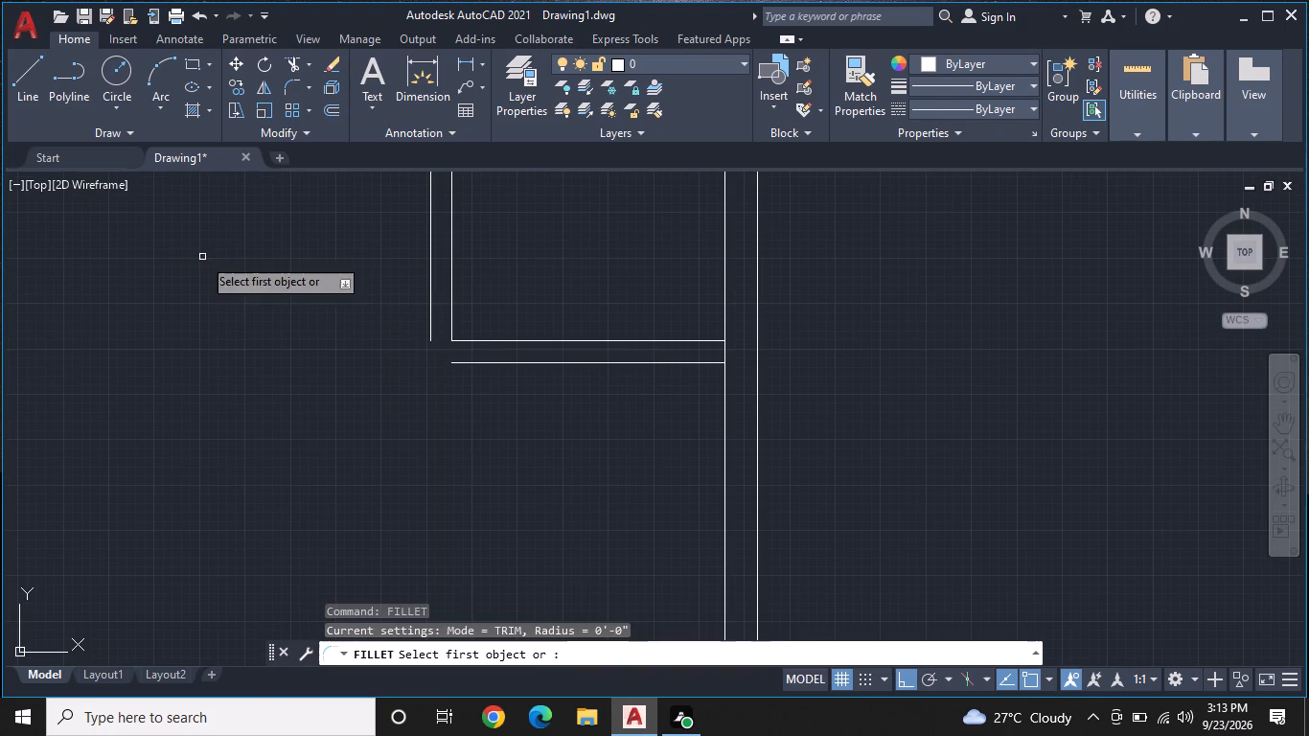
click(431, 330)
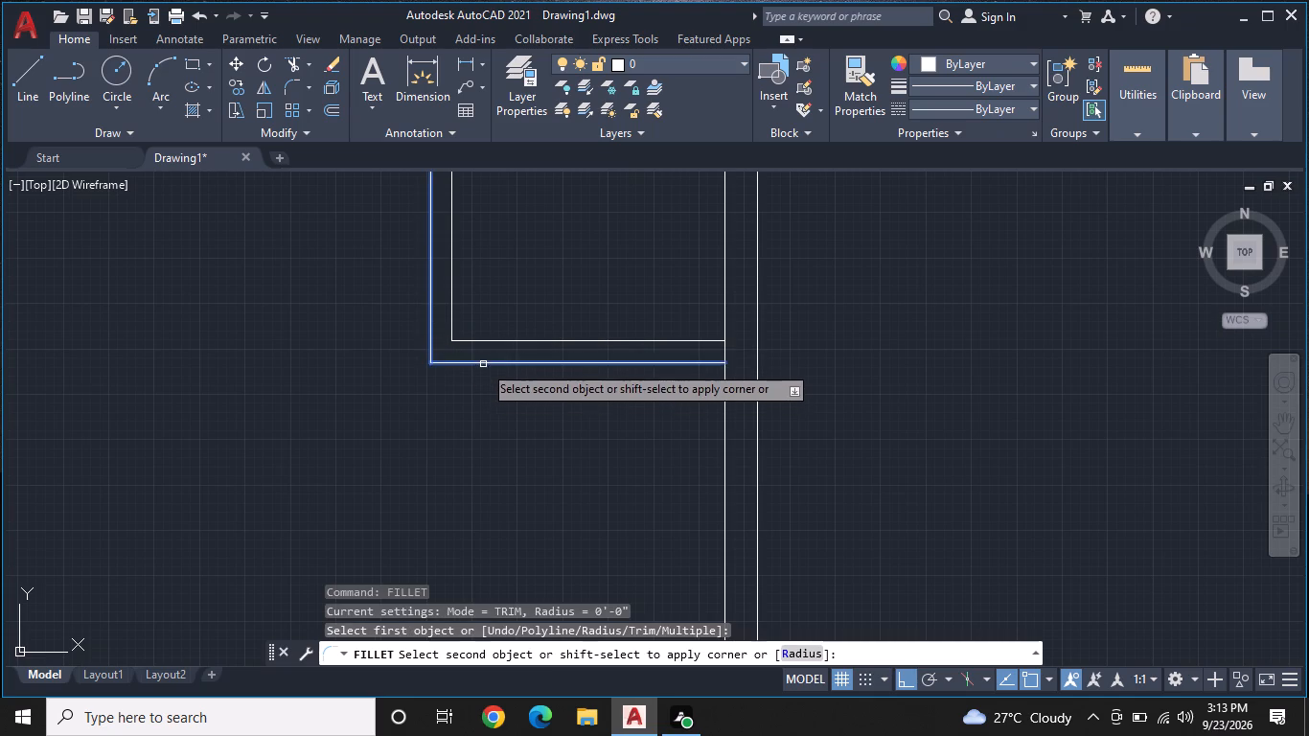
double_click(483, 364)
key(Escape)
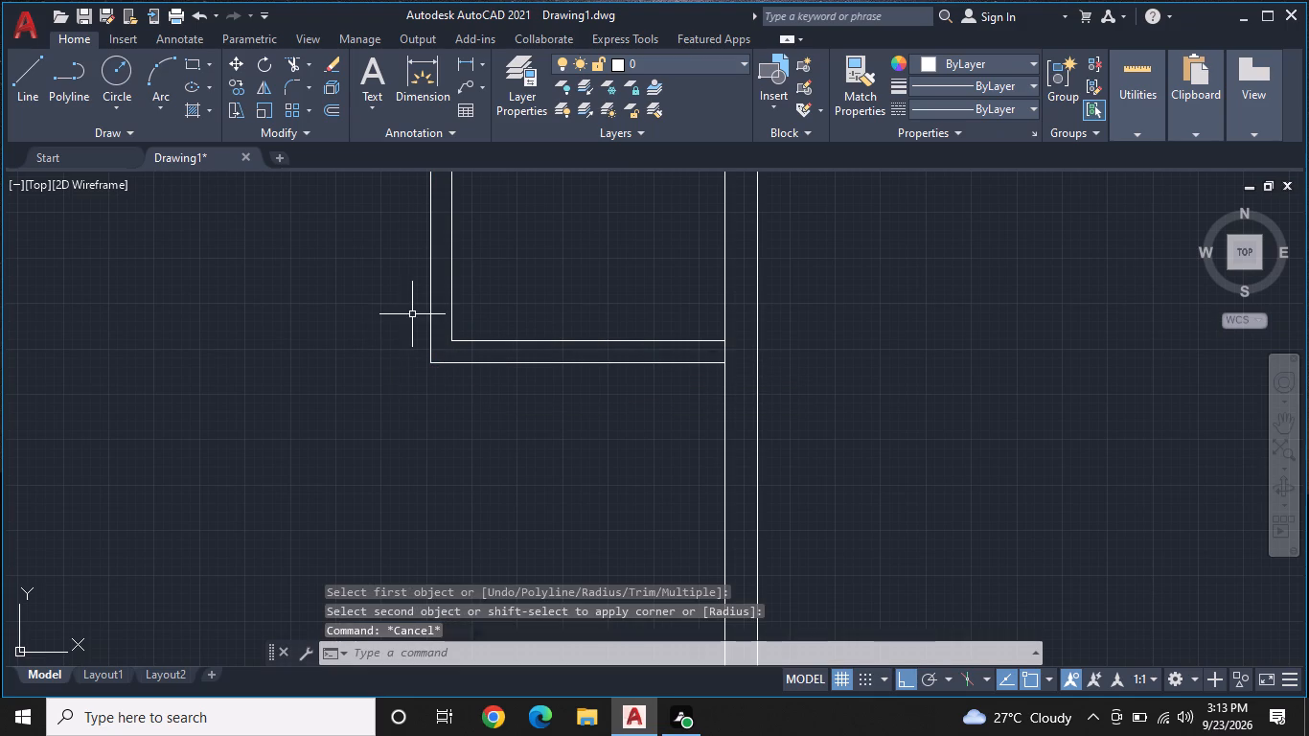
Draw a second small room below the first: 4' down the right wall's inner face, 6'3" left, and up to the wall line above.
scroll(412, 314, up, 1)
middle_drag(412, 314, 396, 307)
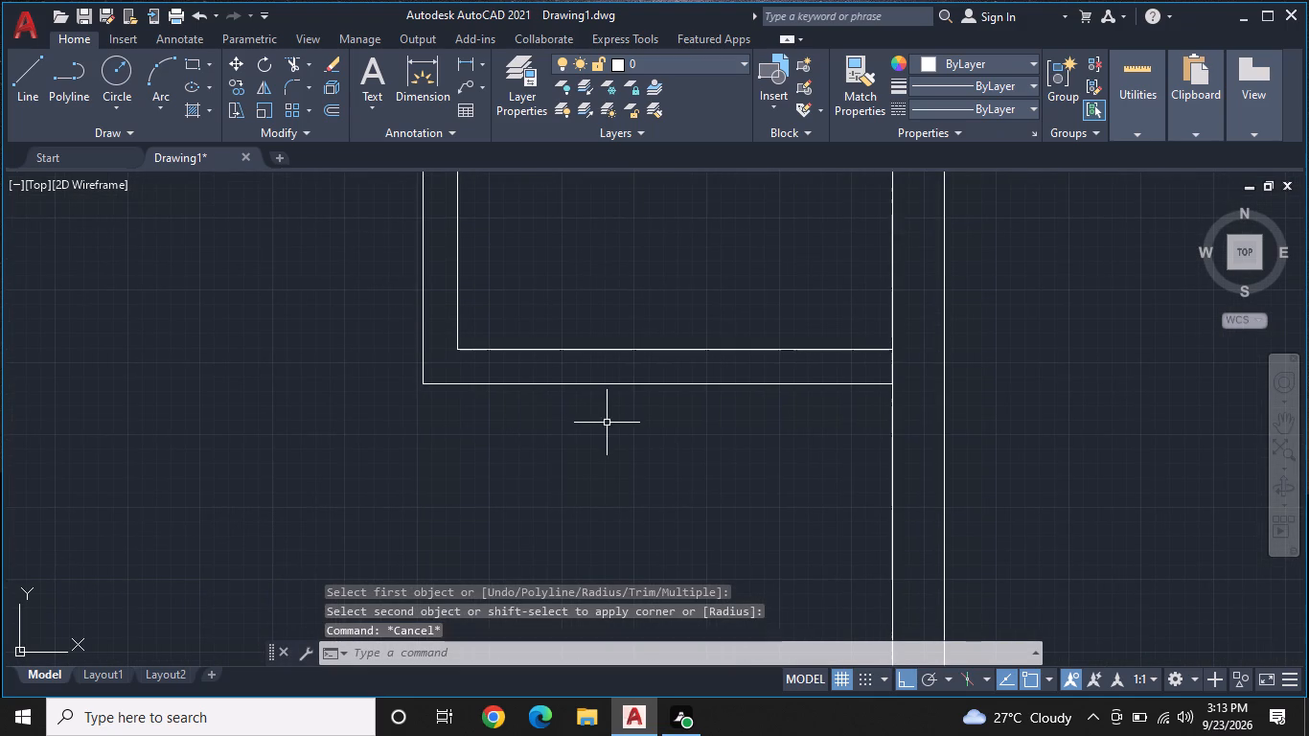
scroll(628, 413, down, 1)
middle_drag(635, 412, 500, 393)
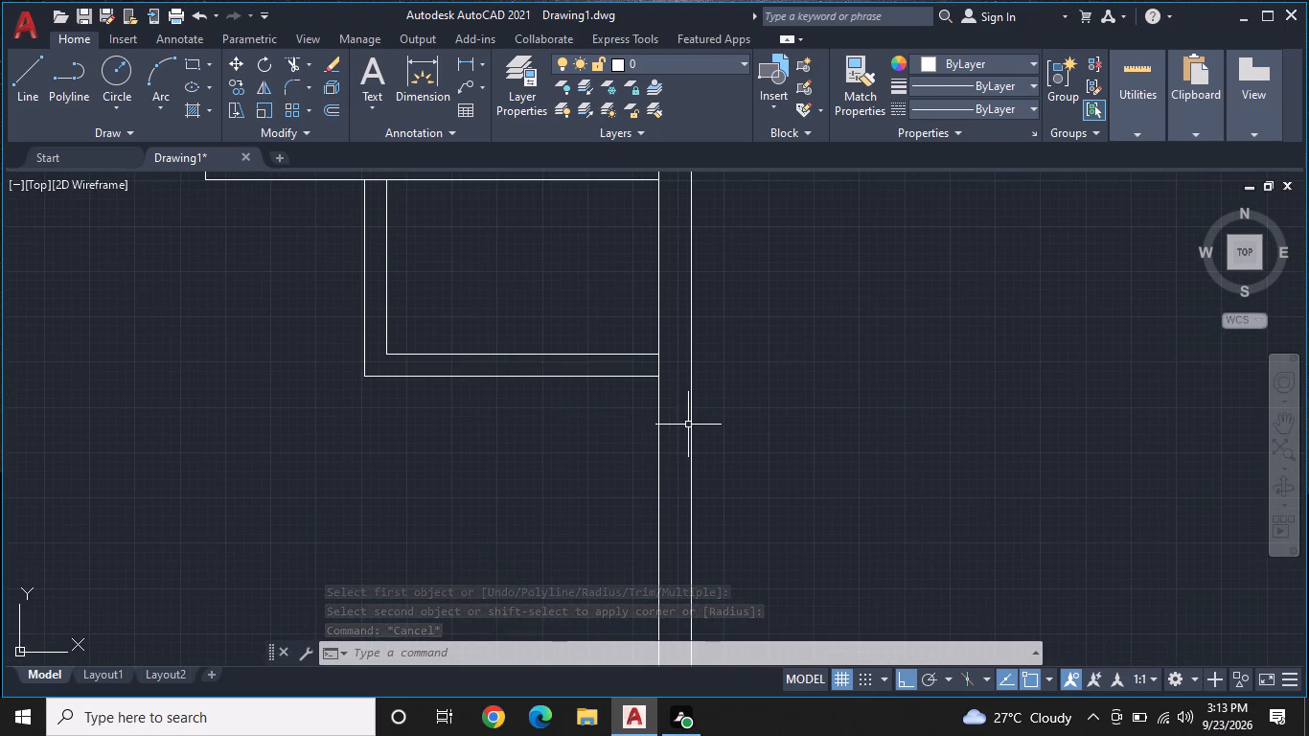
key(l)
key(space)
click(658, 380)
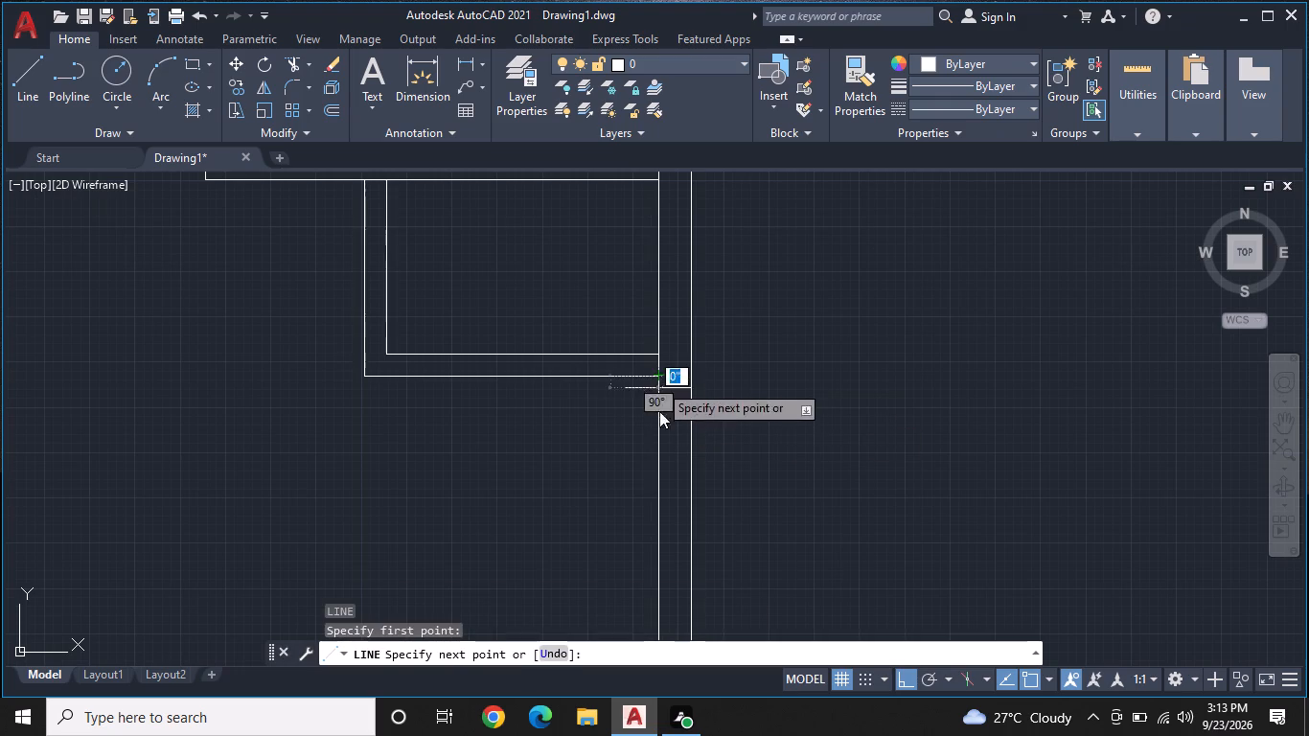
key(4)
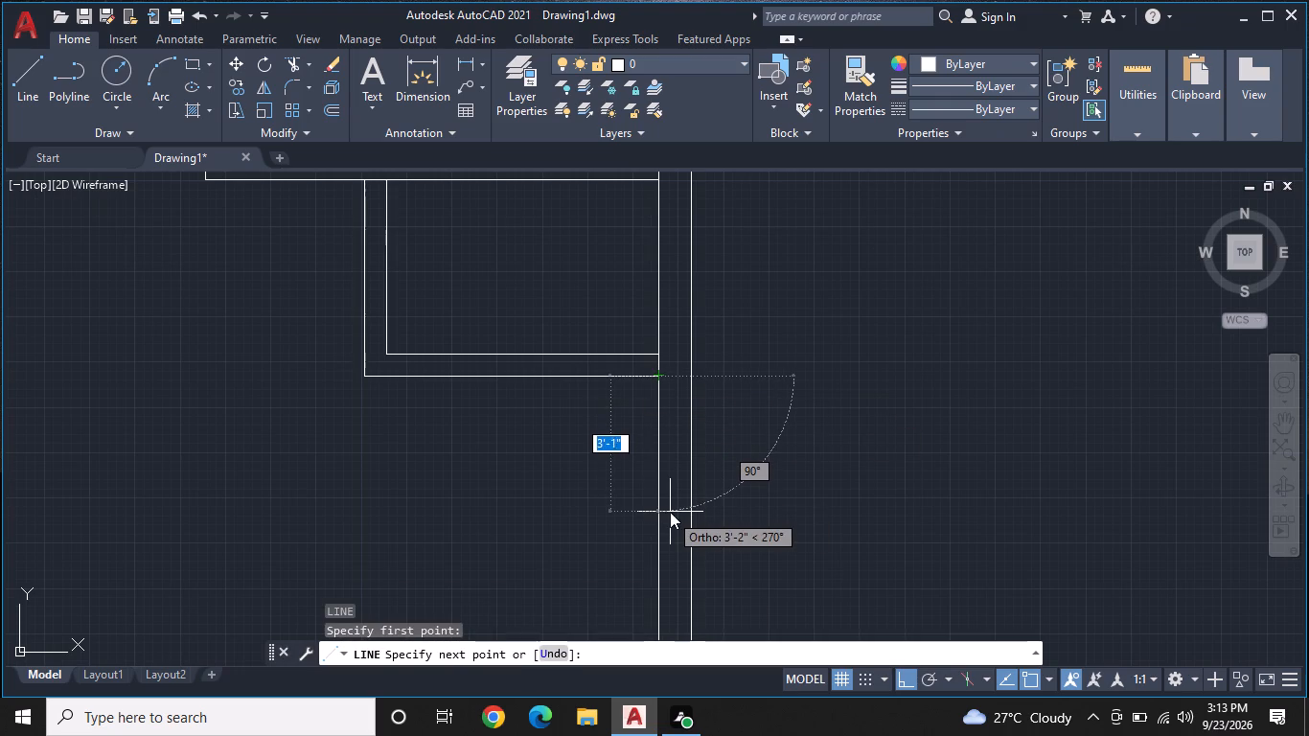
key(apostrophe)
key(Return)
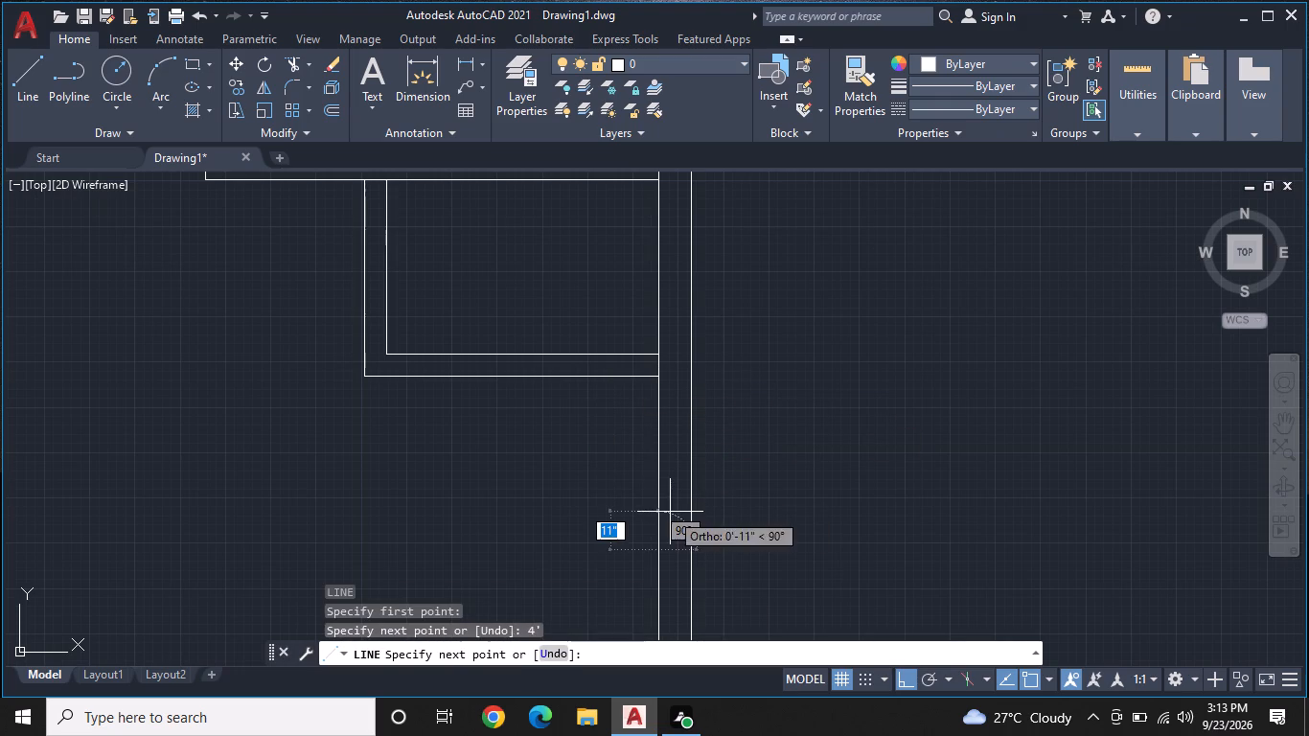
key(6)
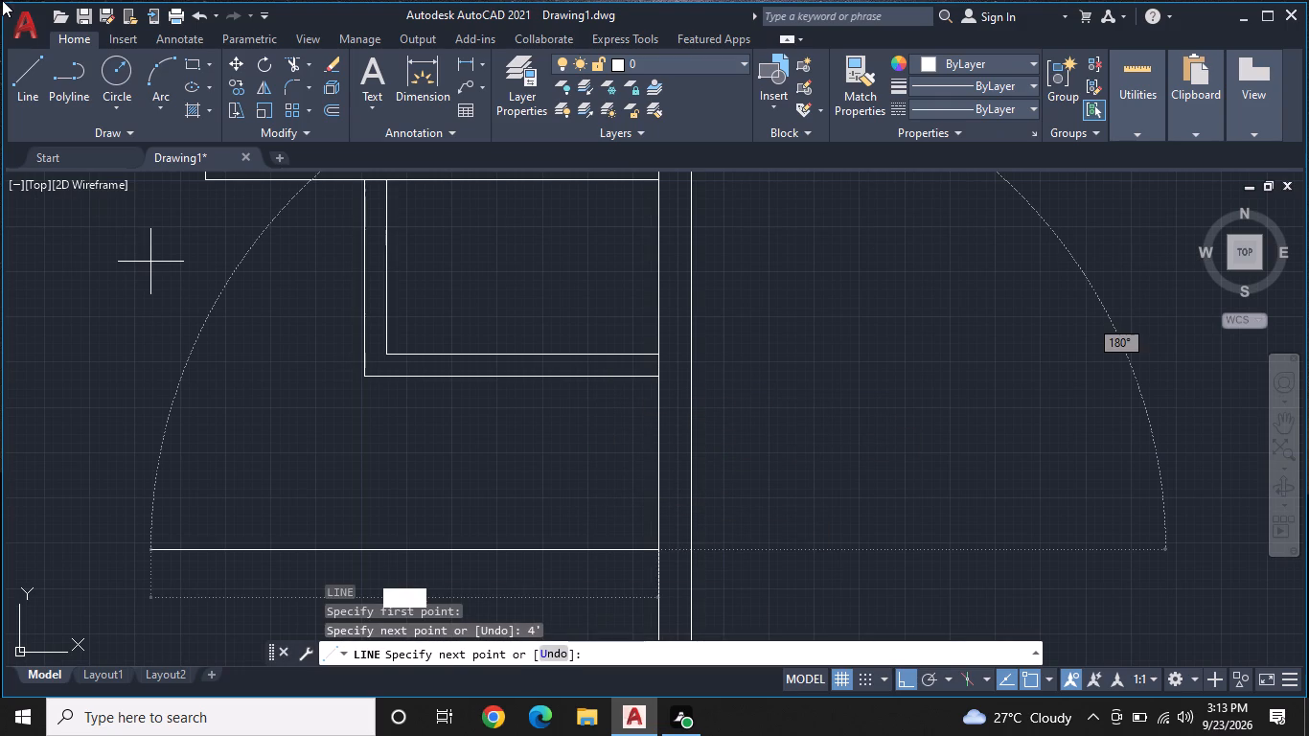
text('3)
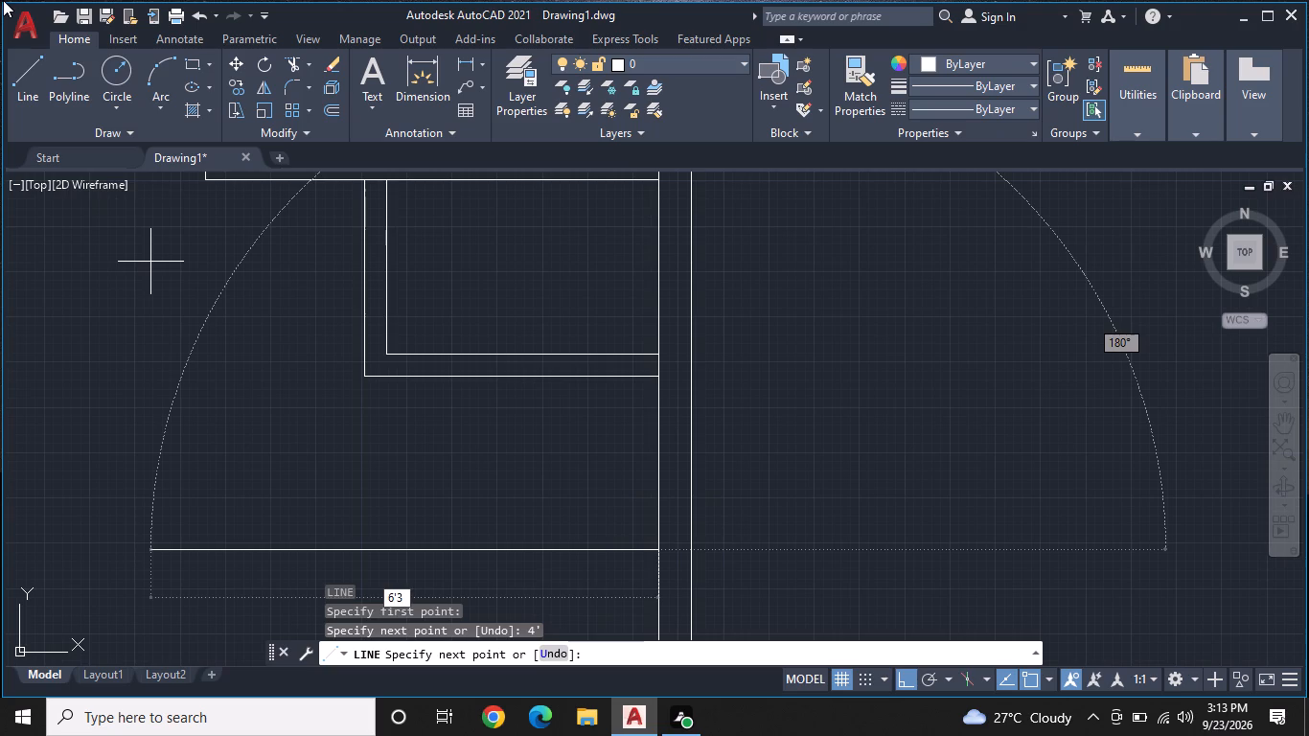
key(shift+quotedbl)
key(Return)
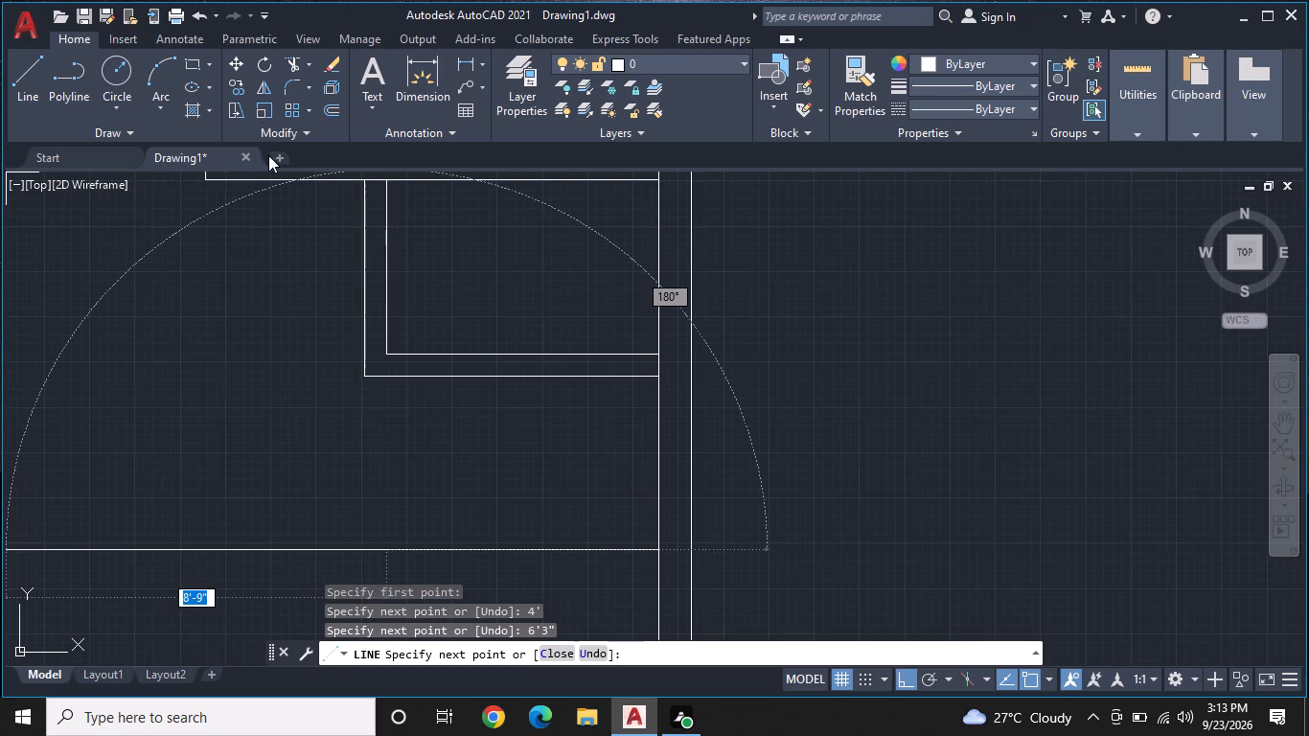
scroll(390, 379, up, 1)
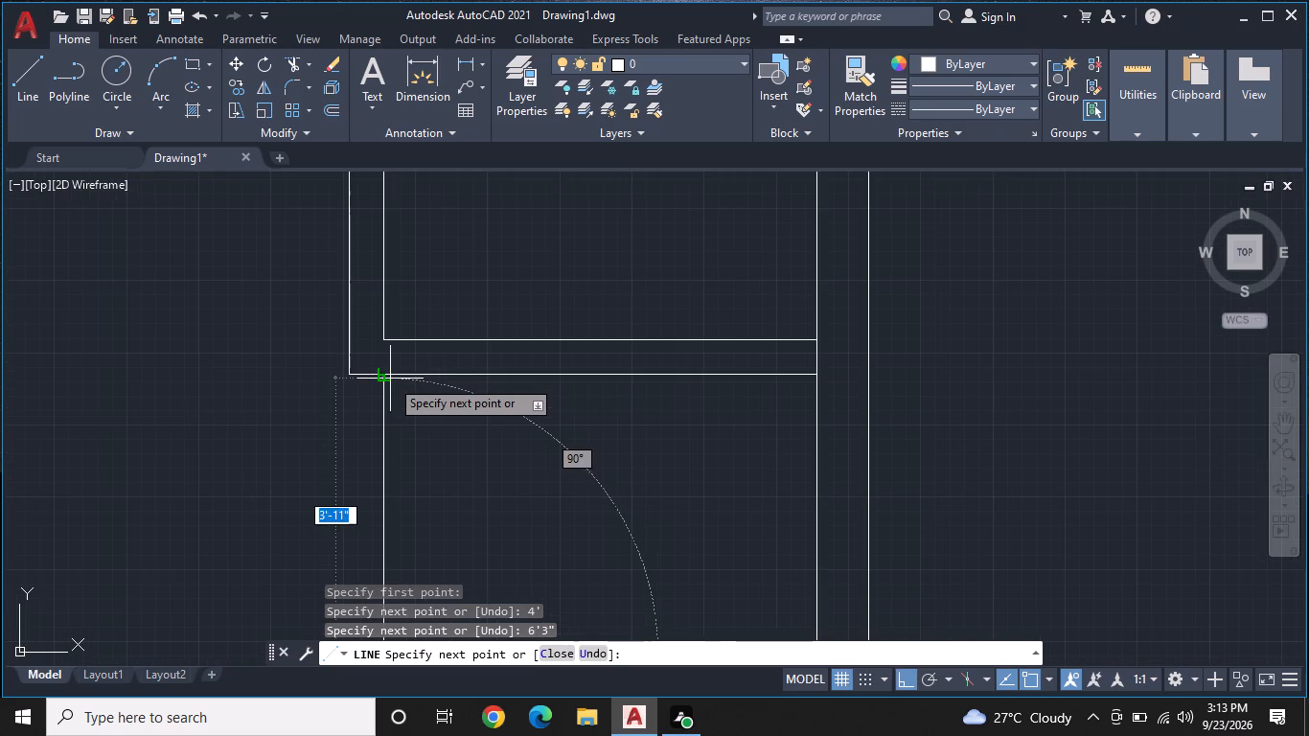
click(384, 375)
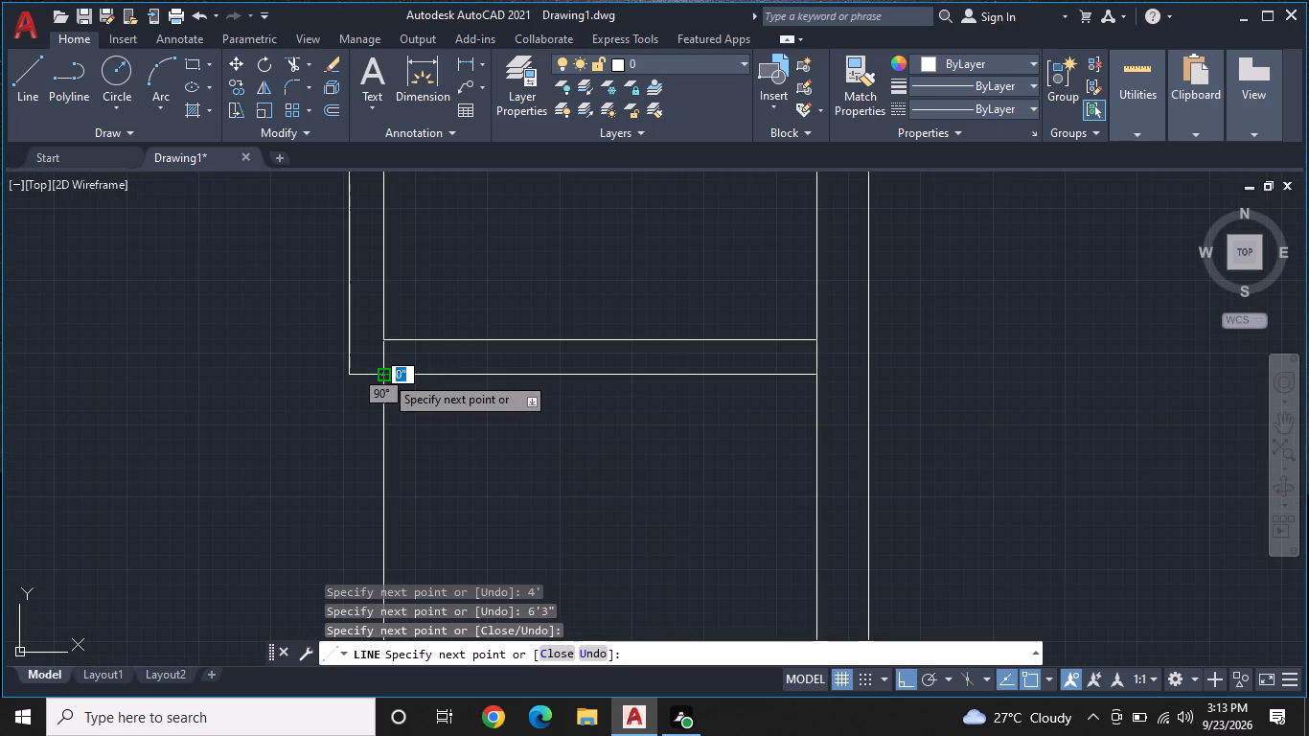
key(Escape)
Offset the second small room's left and bottom lines 6" outward.
key(o)
key(f)
key(space)
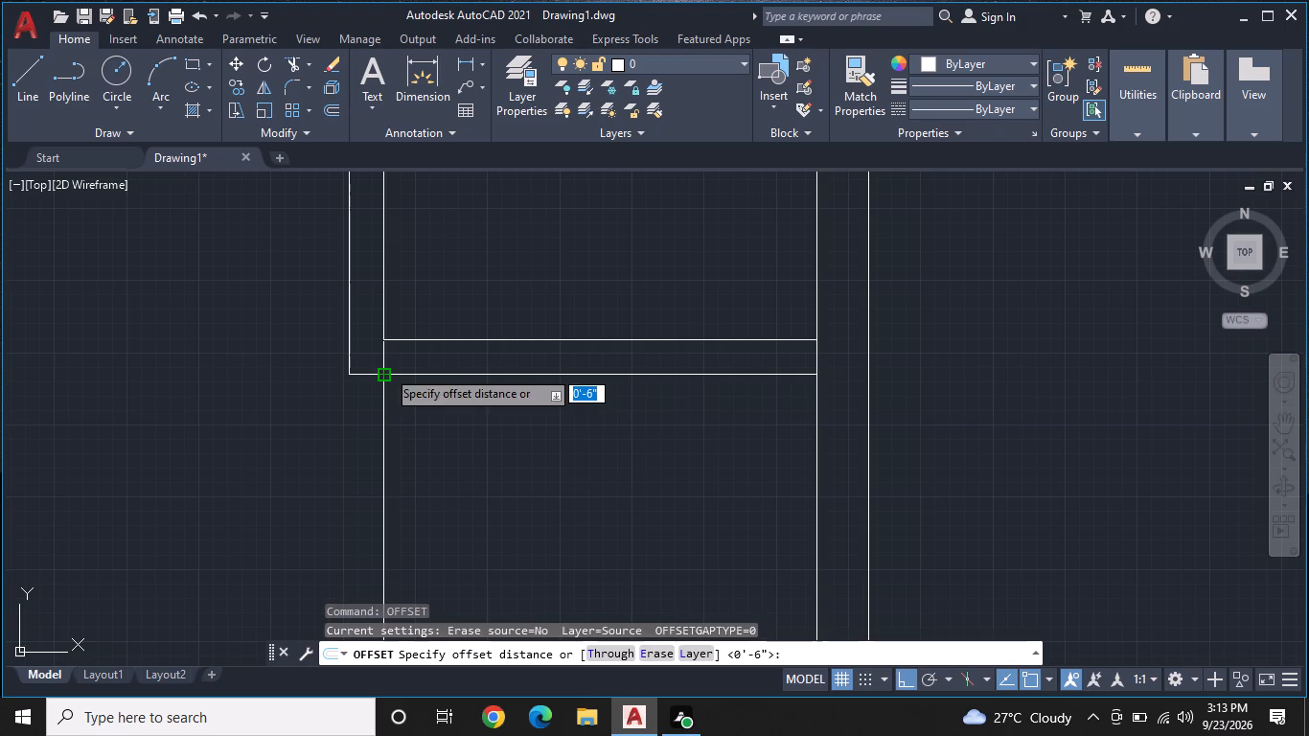
key(Return)
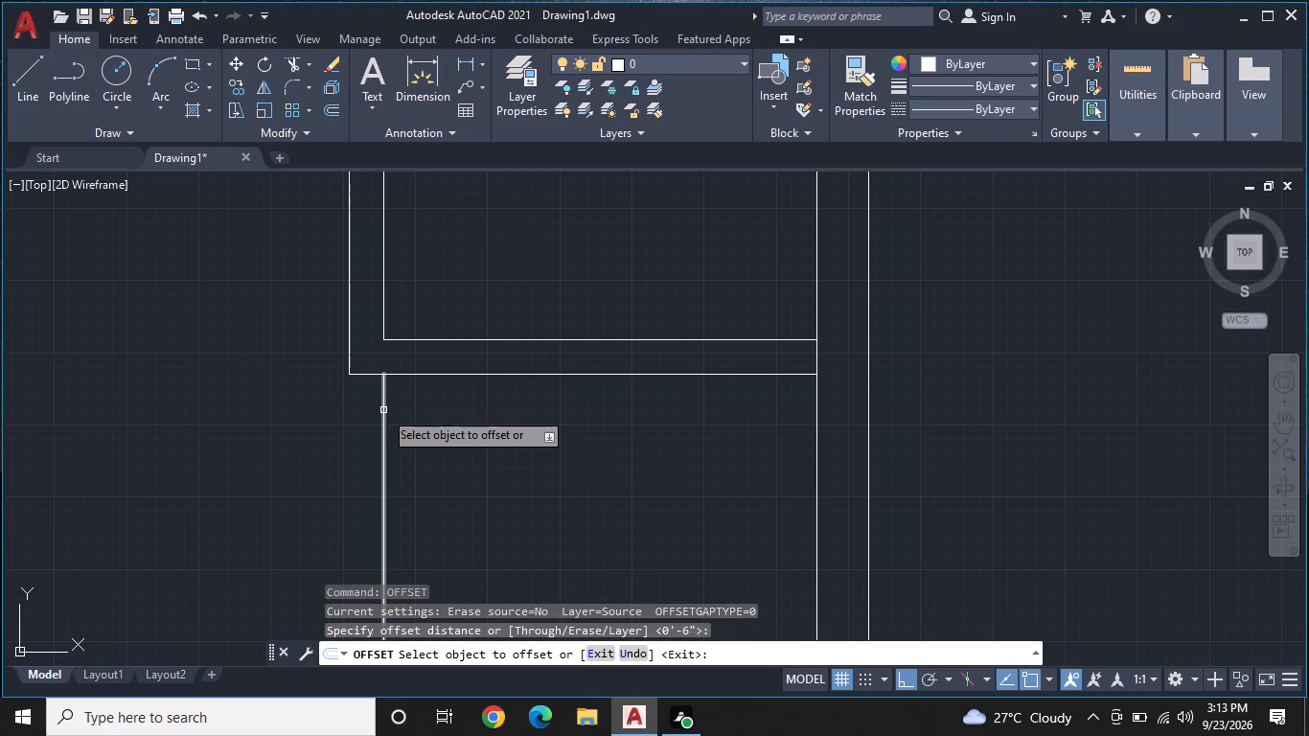
click(383, 410)
click(304, 412)
middle_drag(337, 373, 325, 166)
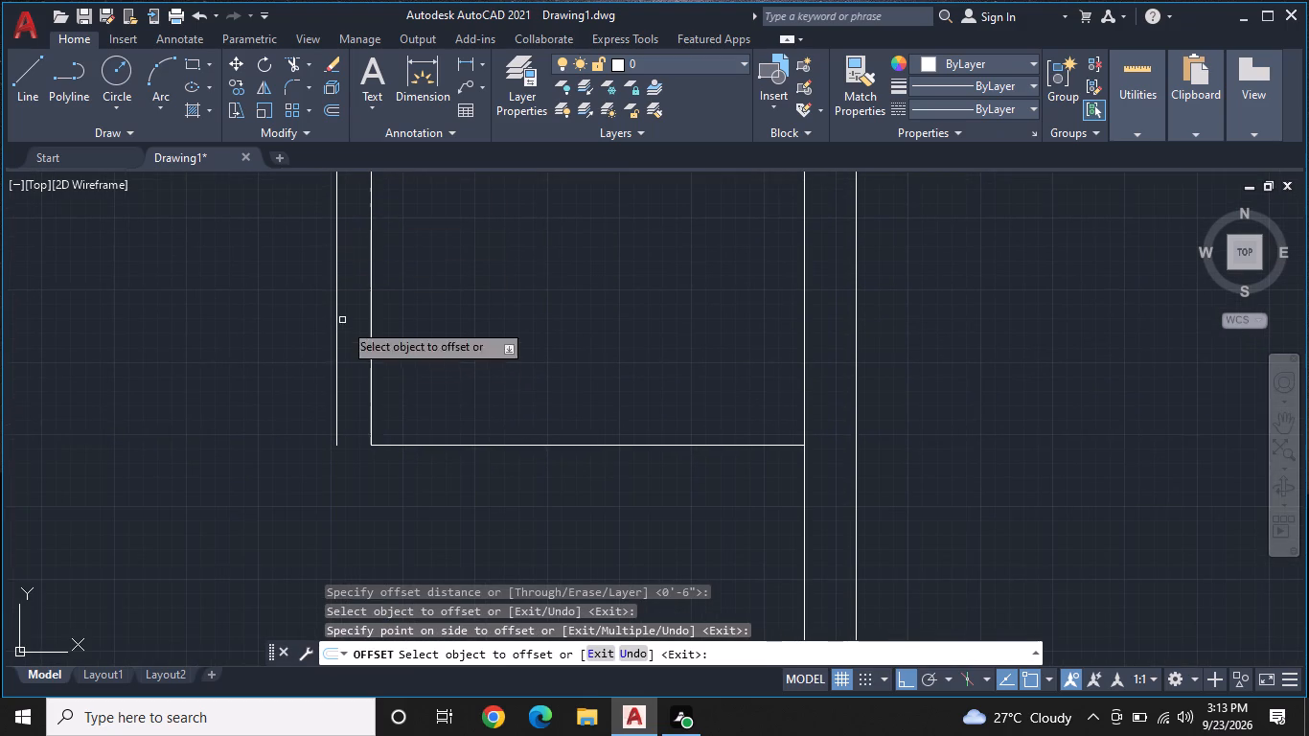
click(449, 445)
click(445, 496)
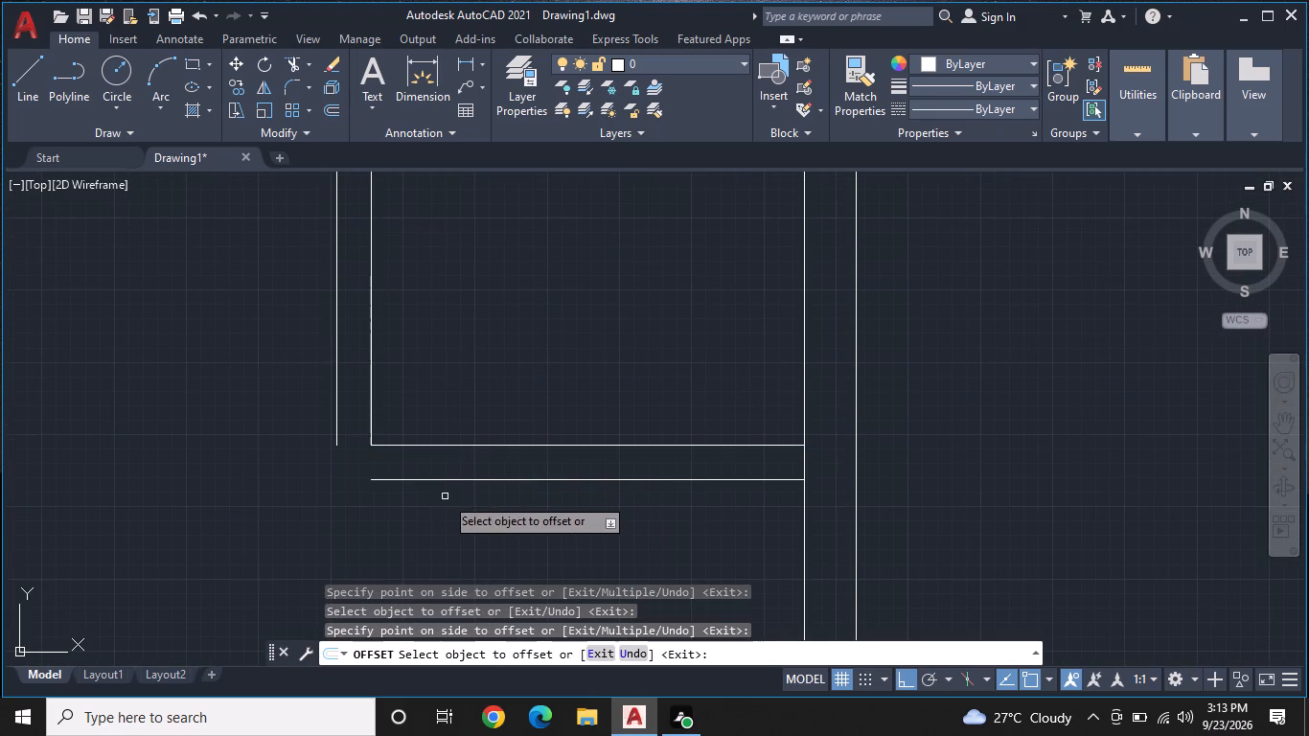
key(Escape)
Fillet the second small room's outer left and bottom wall lines into a sharp corner with zero radius.
key(f)
text(IL)
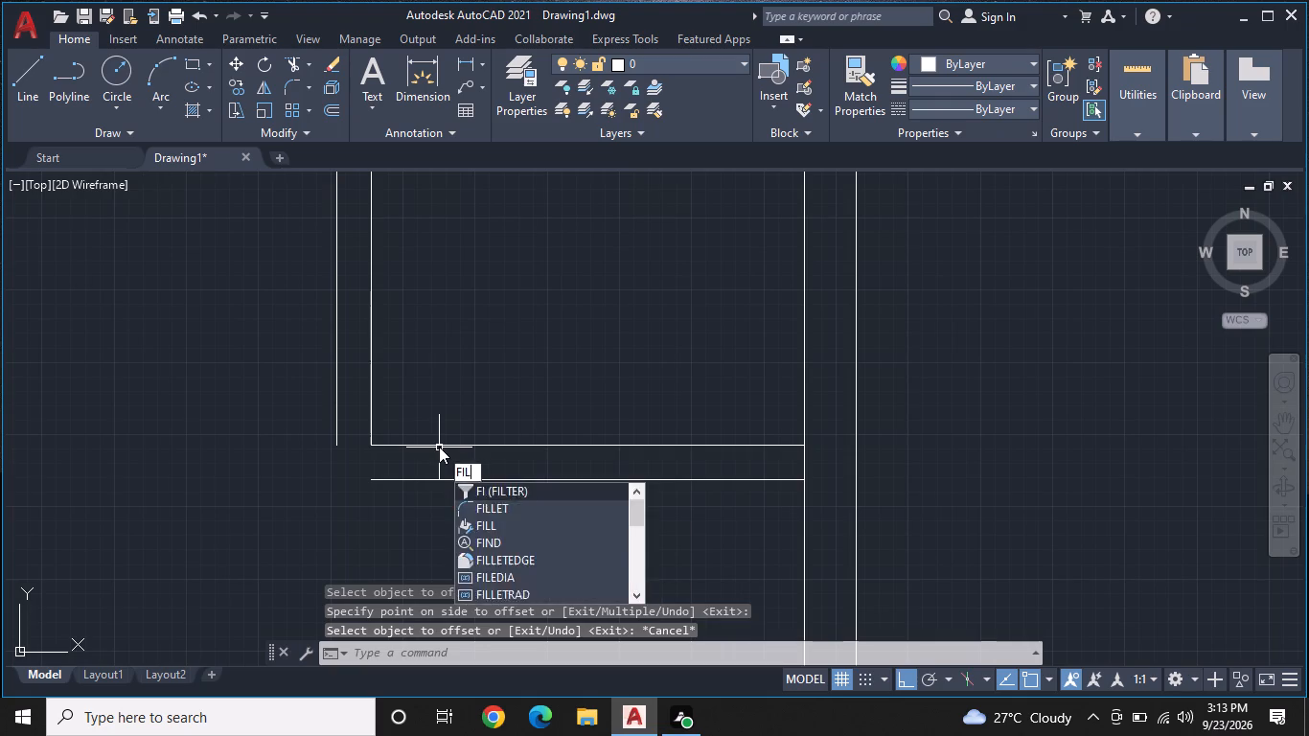
key(space)
double_click(370, 483)
click(371, 477)
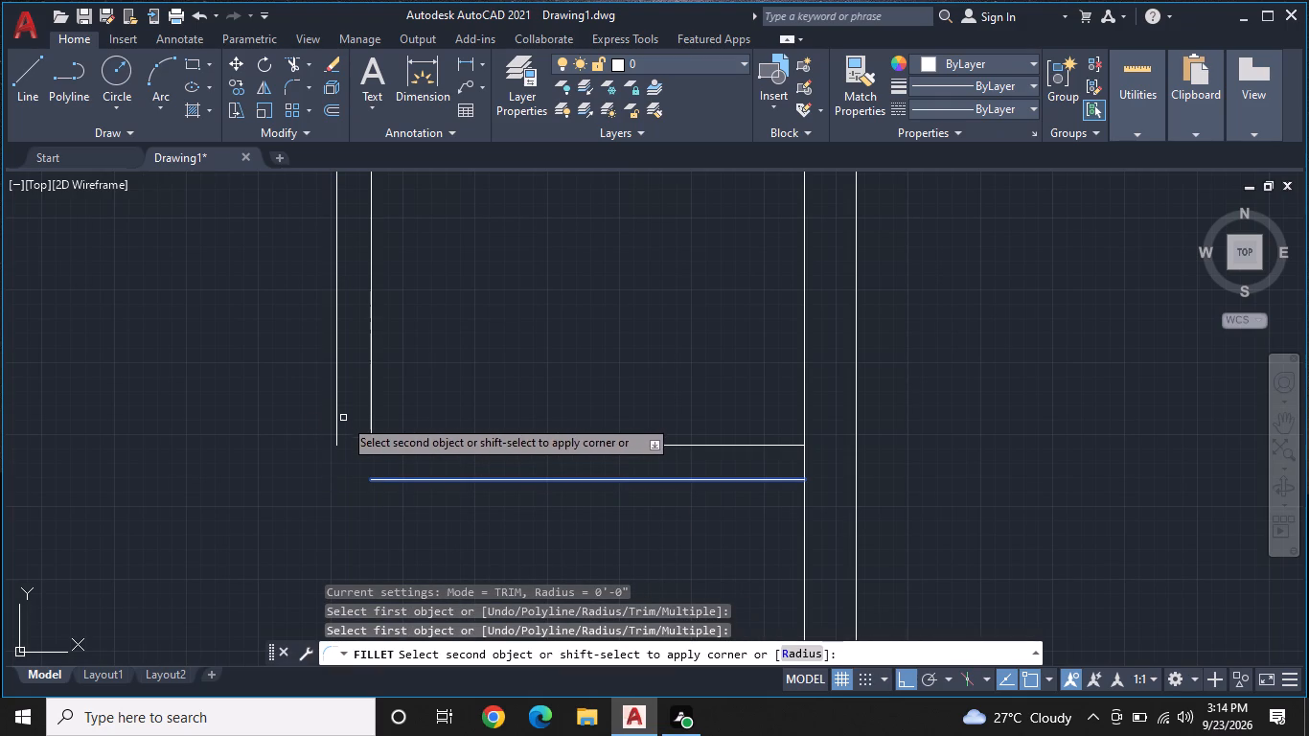
click(337, 429)
key(Escape)
Draw a larger room below: 11' down the right wall's inner face, 10' left, 11' up, and right to the small room's outer corner.
scroll(515, 344, down, 2)
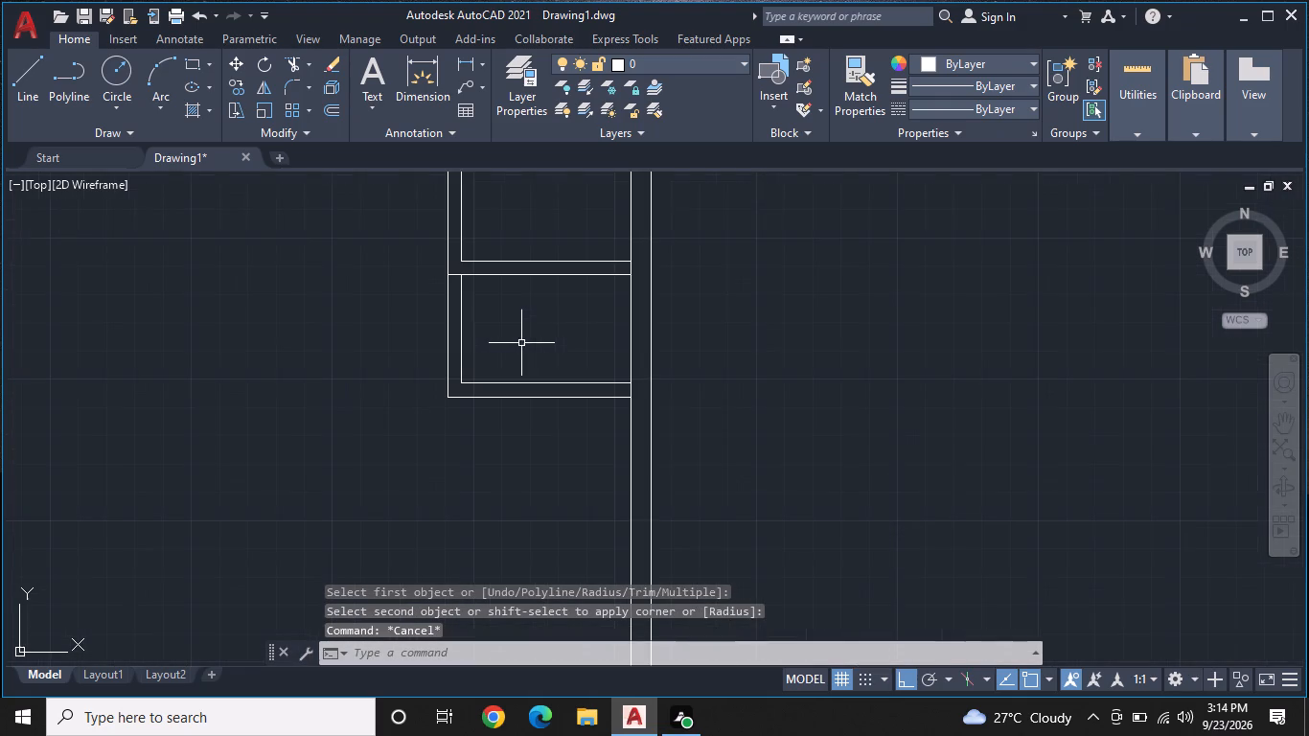
middle_drag(530, 336, 461, 297)
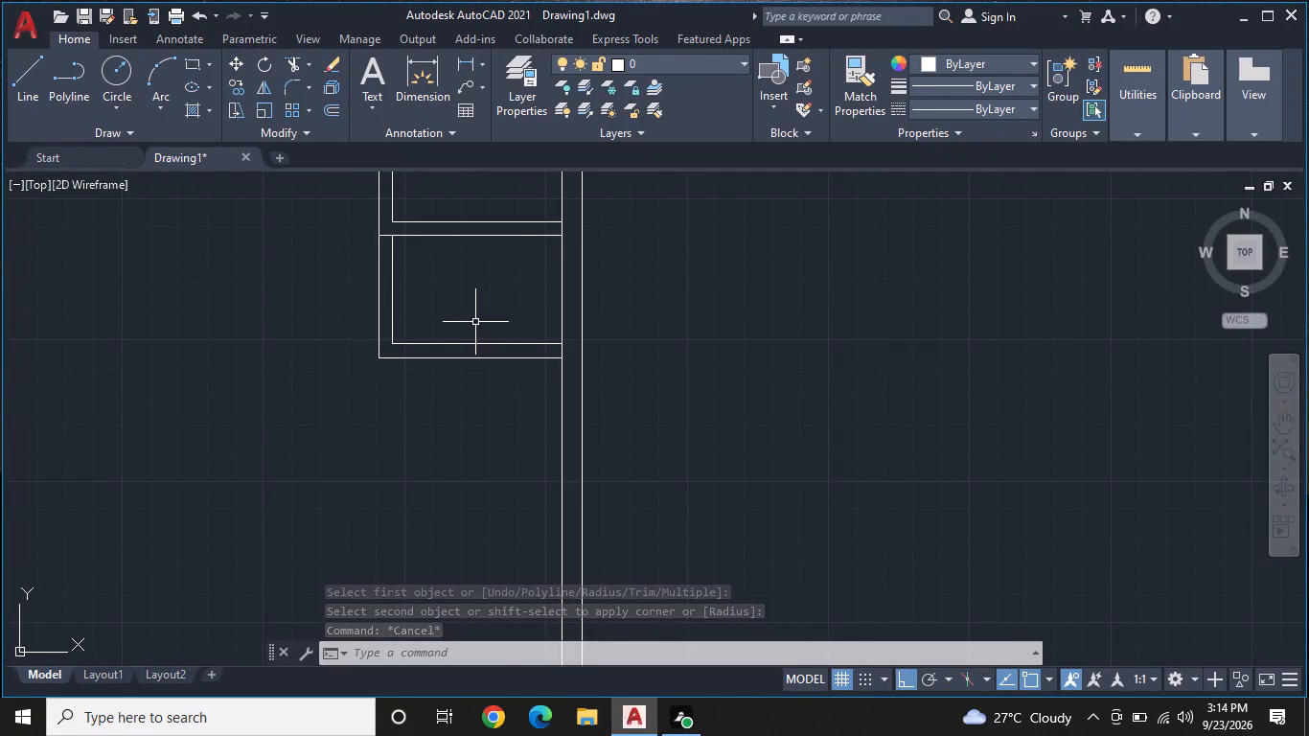
middle_drag(460, 322, 411, 296)
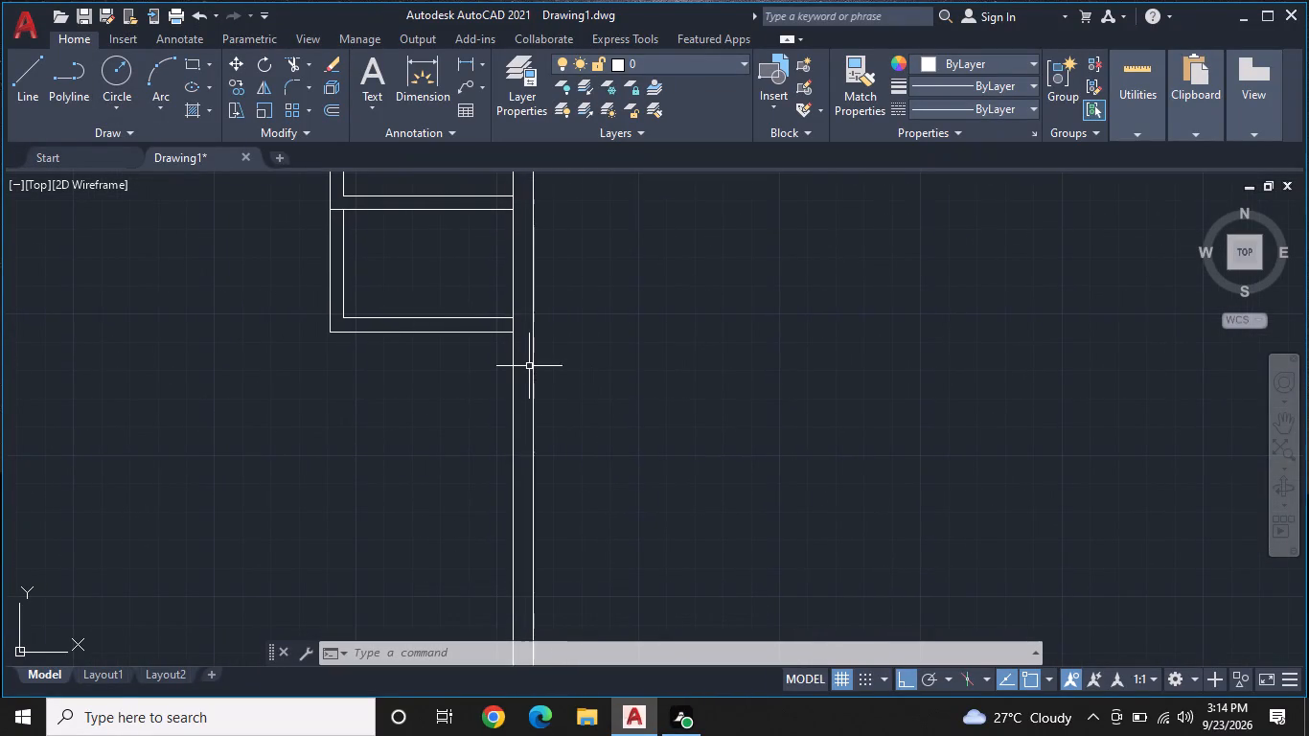
text(L)
key(space)
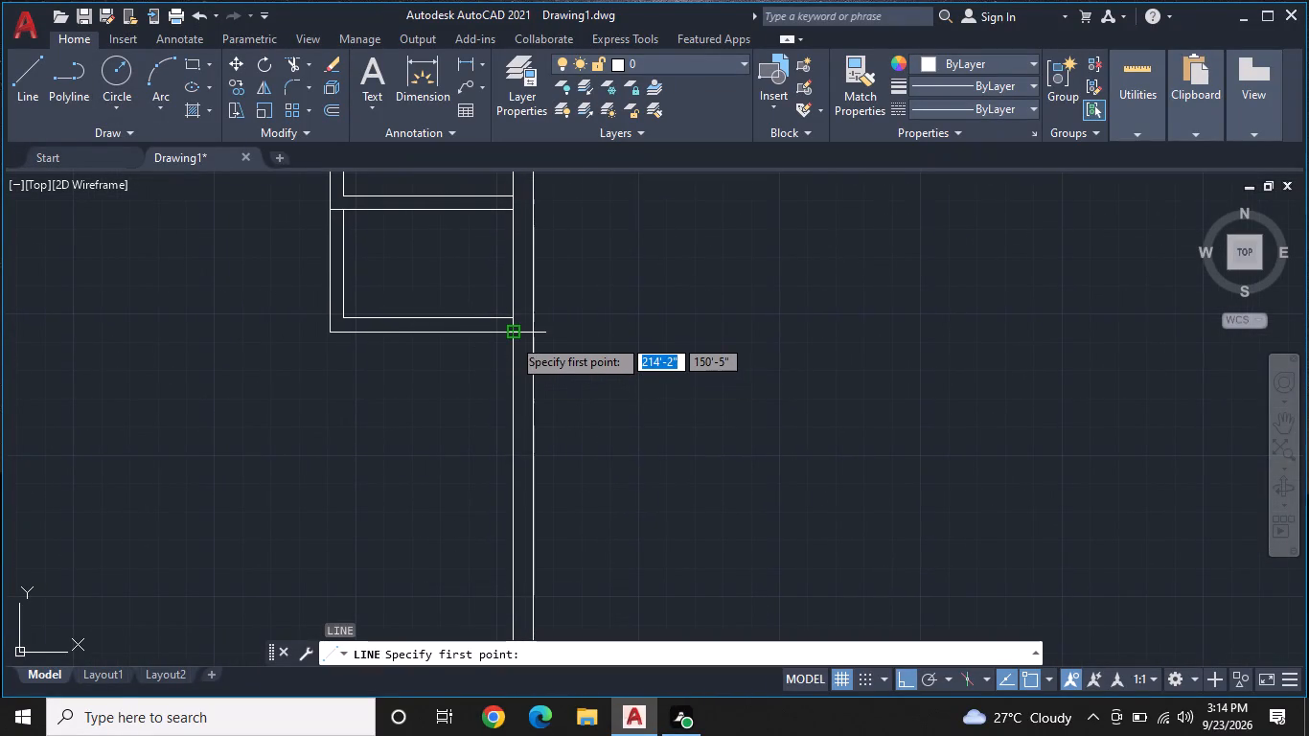
click(512, 336)
middle_drag(510, 450, 516, 391)
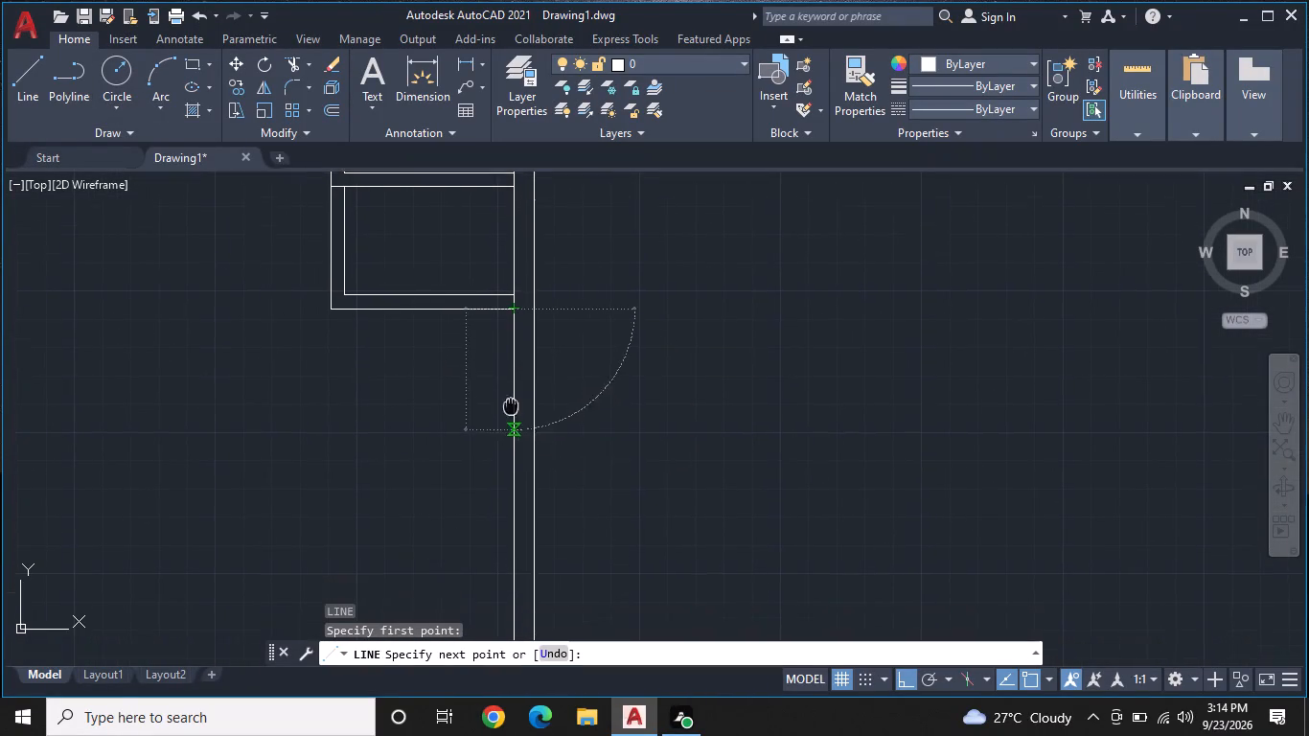
middle_drag(516, 391, 523, 344)
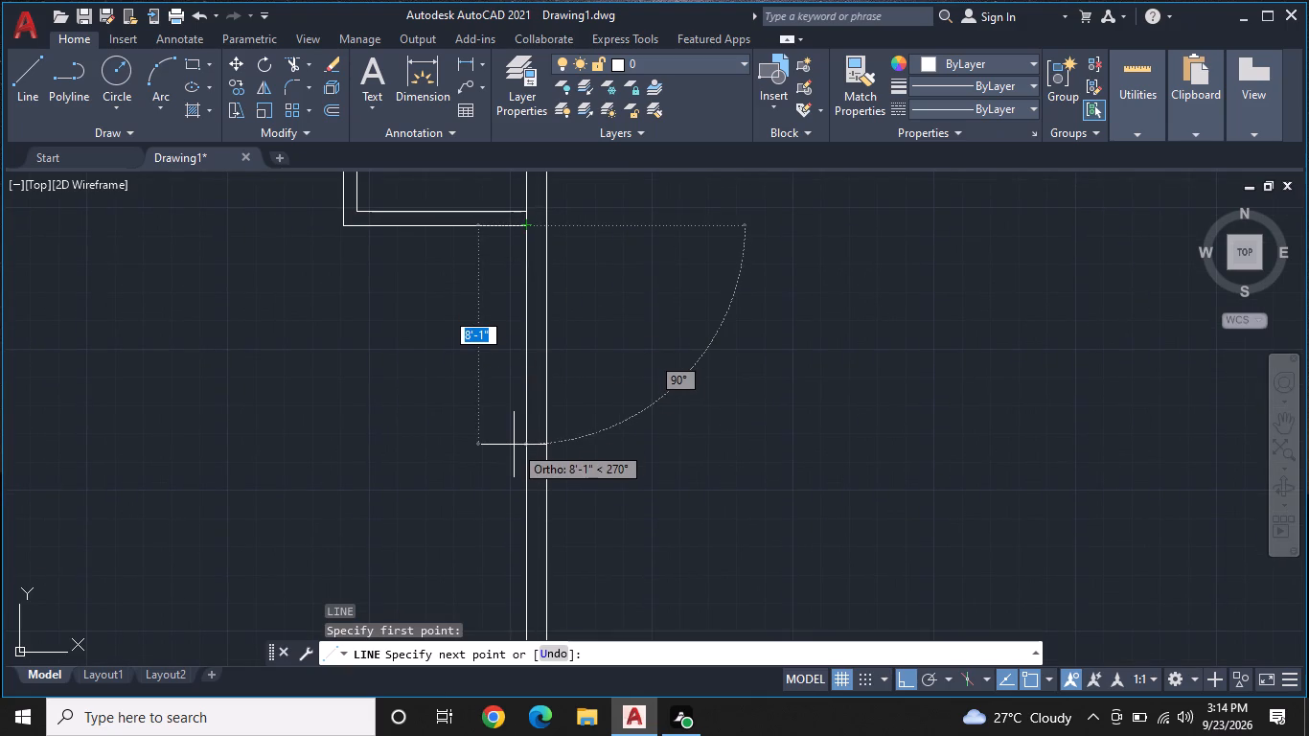
text(11)
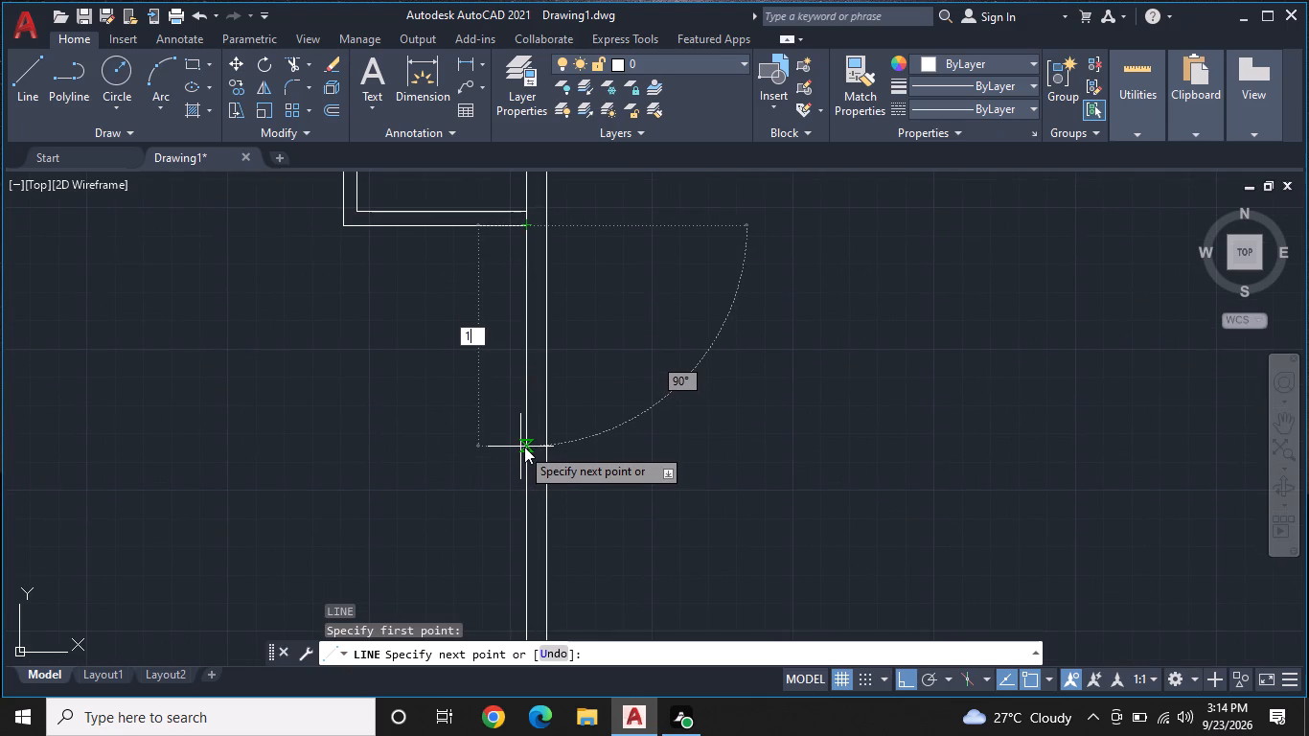
key(apostrophe)
key(Return)
scroll(519, 447, down, 1)
middle_drag(518, 439, 554, 335)
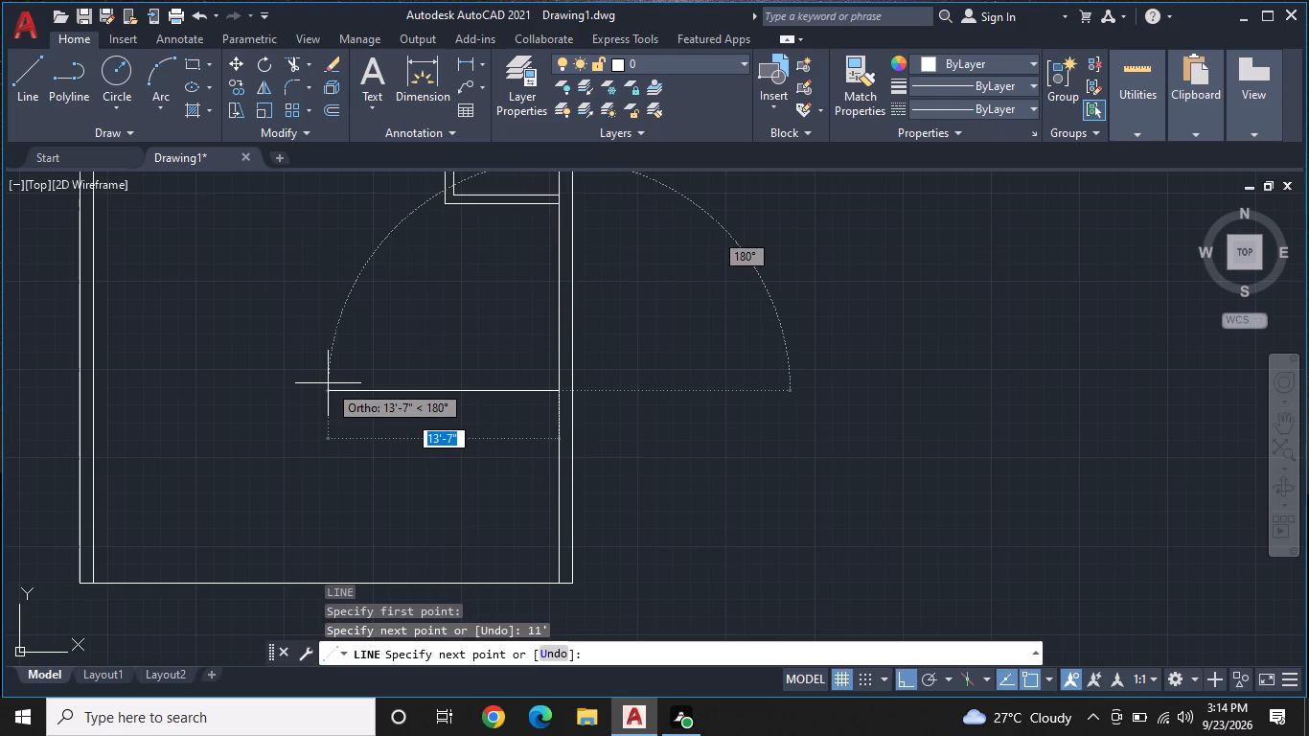
key(1)
key(0)
key(apostrophe)
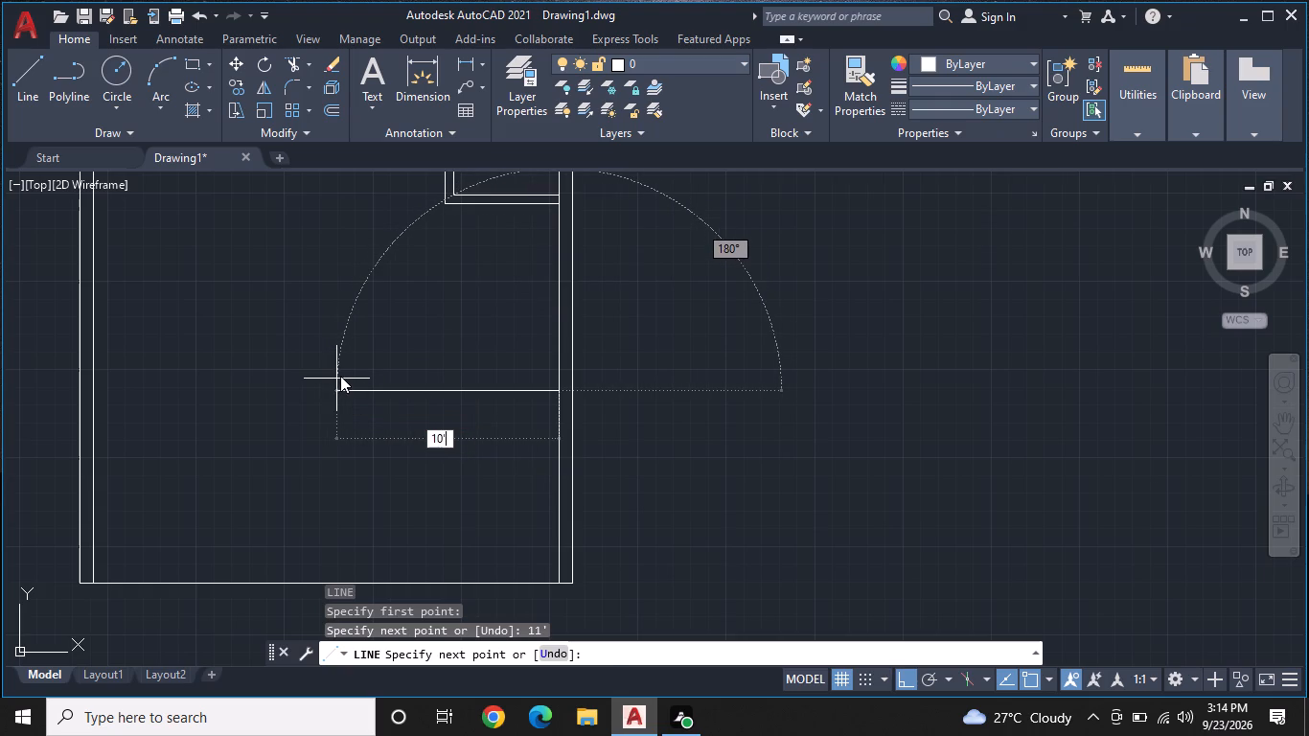
key(Return)
middle_drag(402, 302, 394, 365)
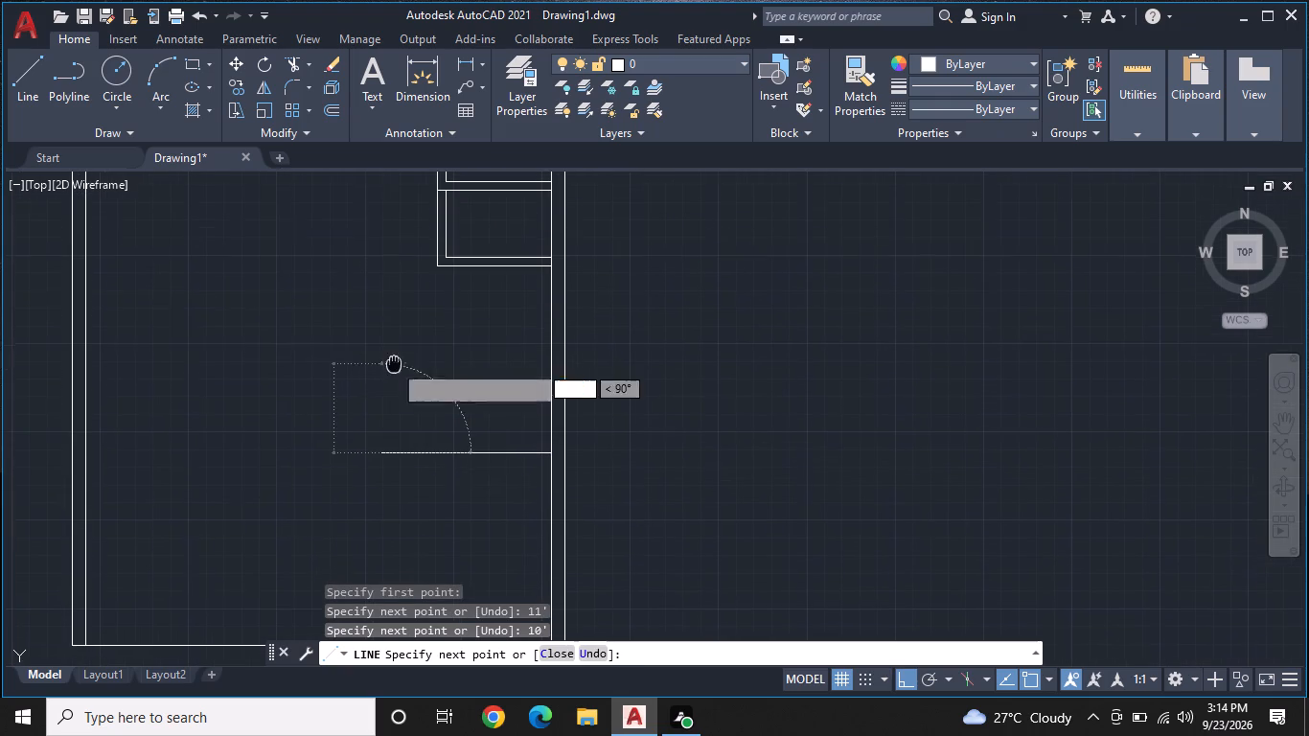
middle_drag(394, 365, 394, 366)
text(11')
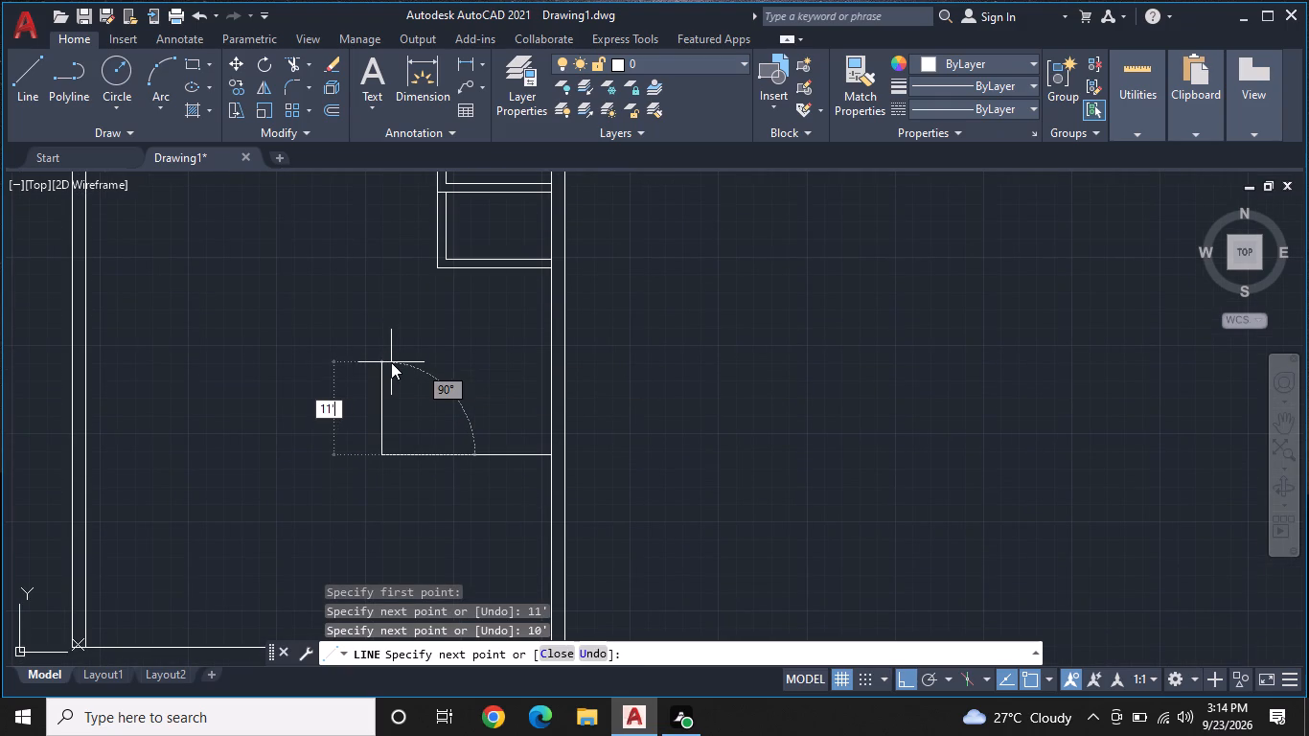
key(Return)
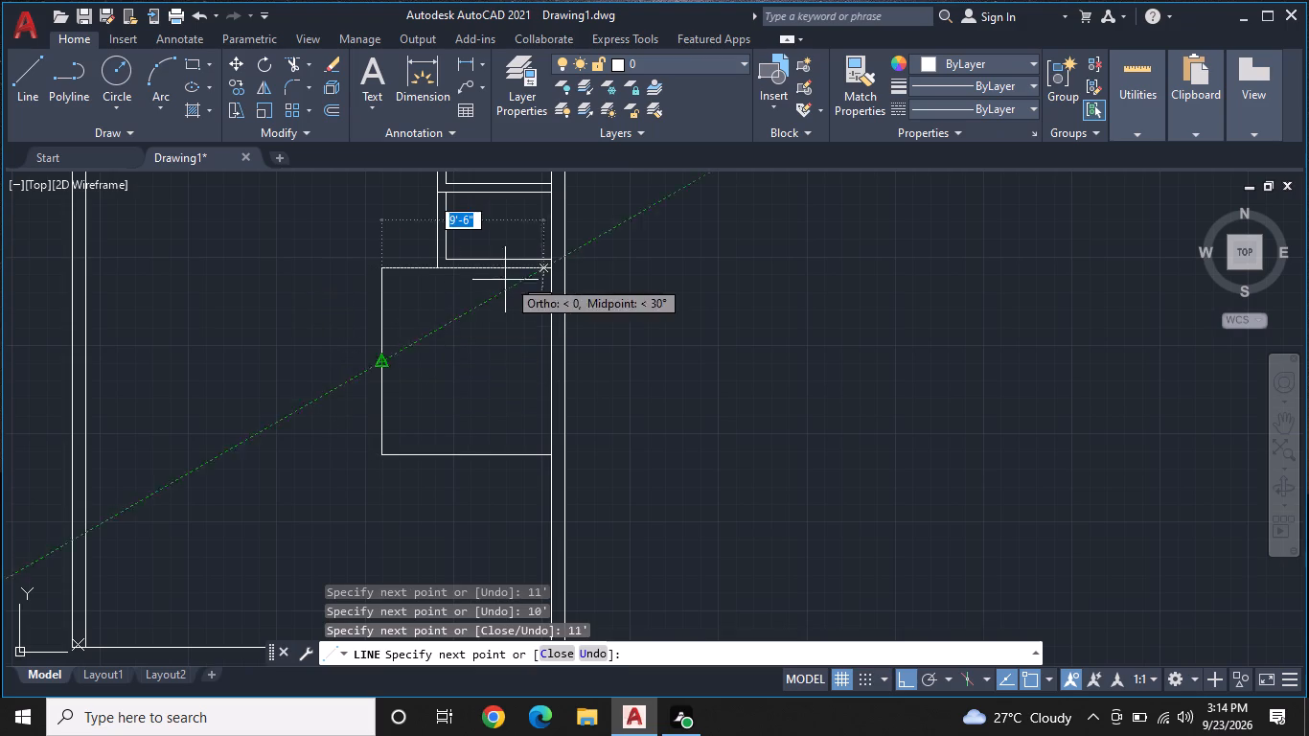
scroll(487, 271, up, 1)
middle_drag(435, 268, 594, 301)
scroll(594, 301, up, 1)
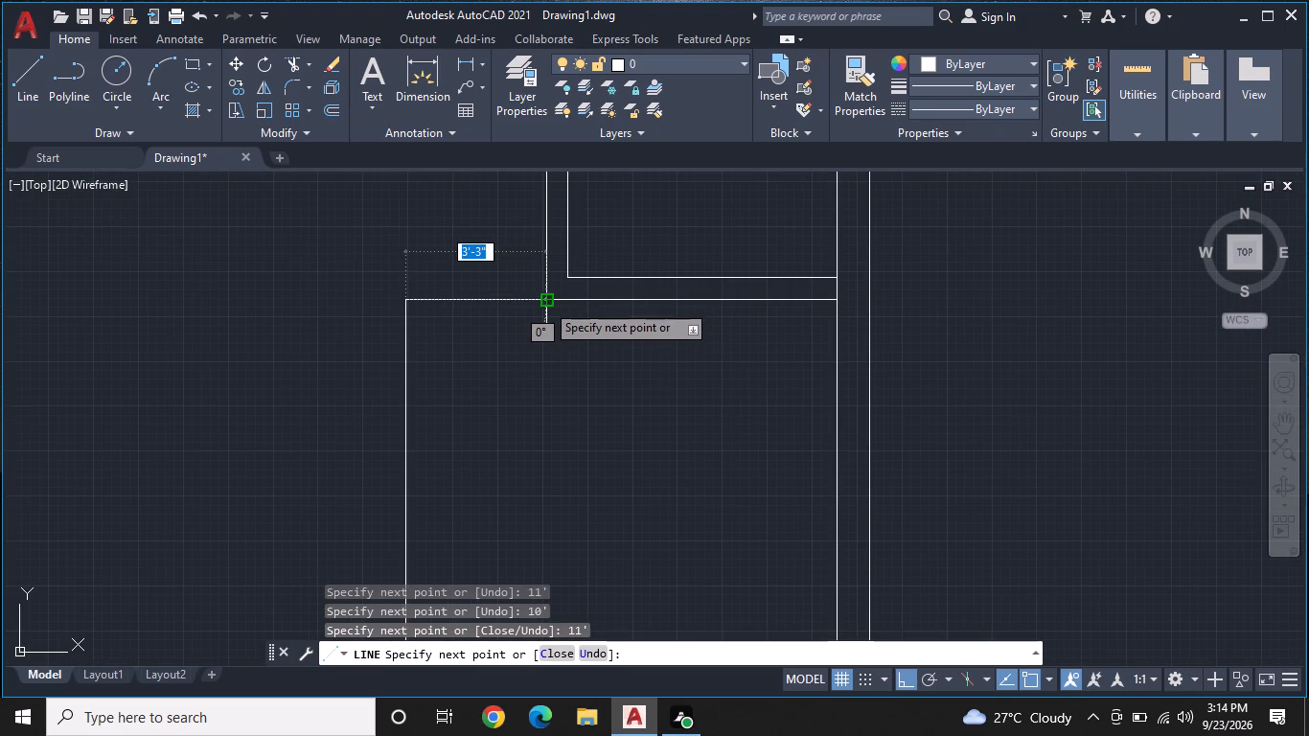
click(545, 293)
key(Escape)
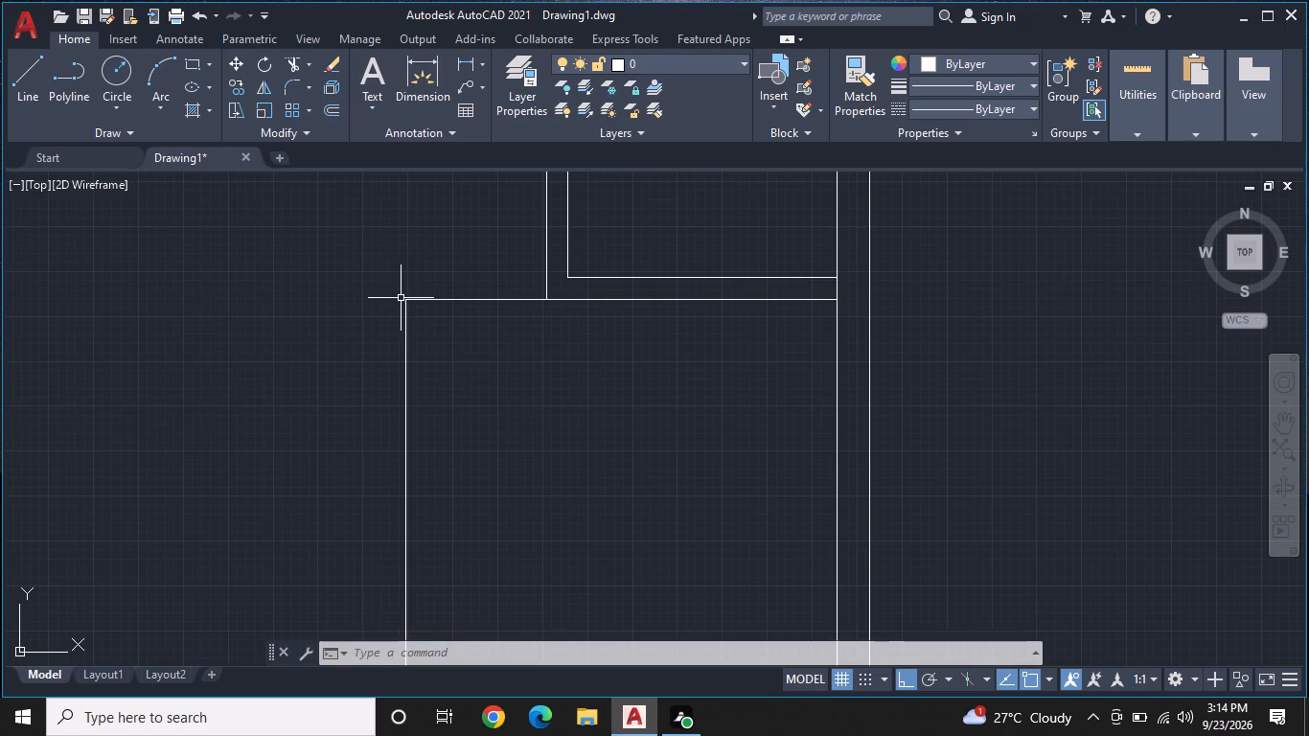
Offset the larger room's short top line, left line and bottom line 6" outward.
key(o)
text(F)
key(space)
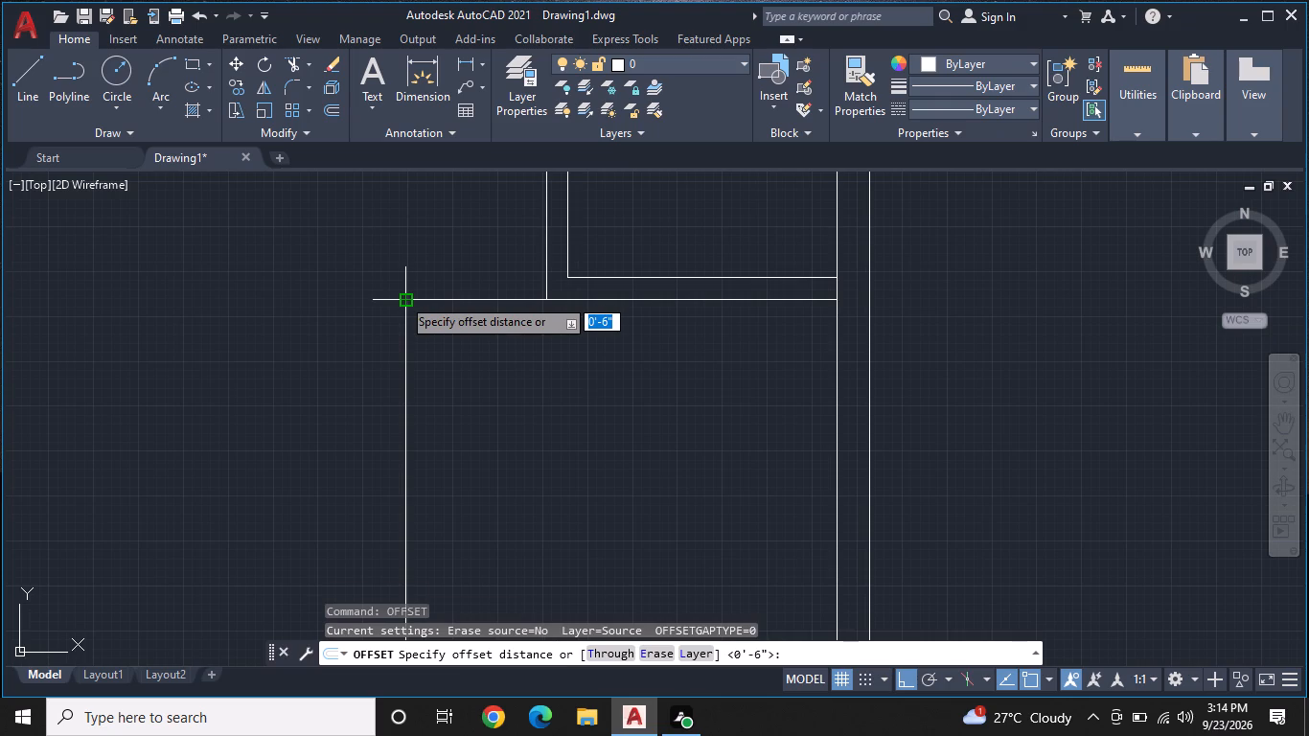
key(Return)
click(450, 299)
click(450, 218)
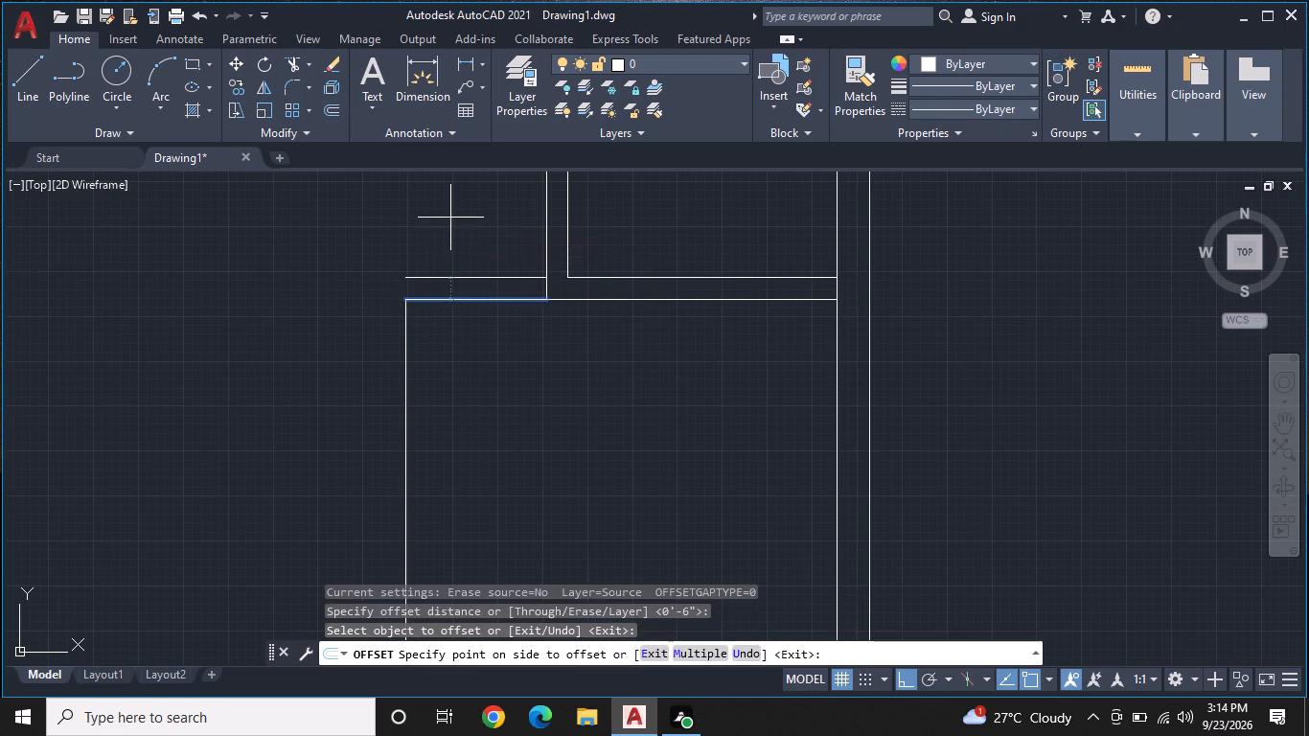
click(403, 373)
click(344, 380)
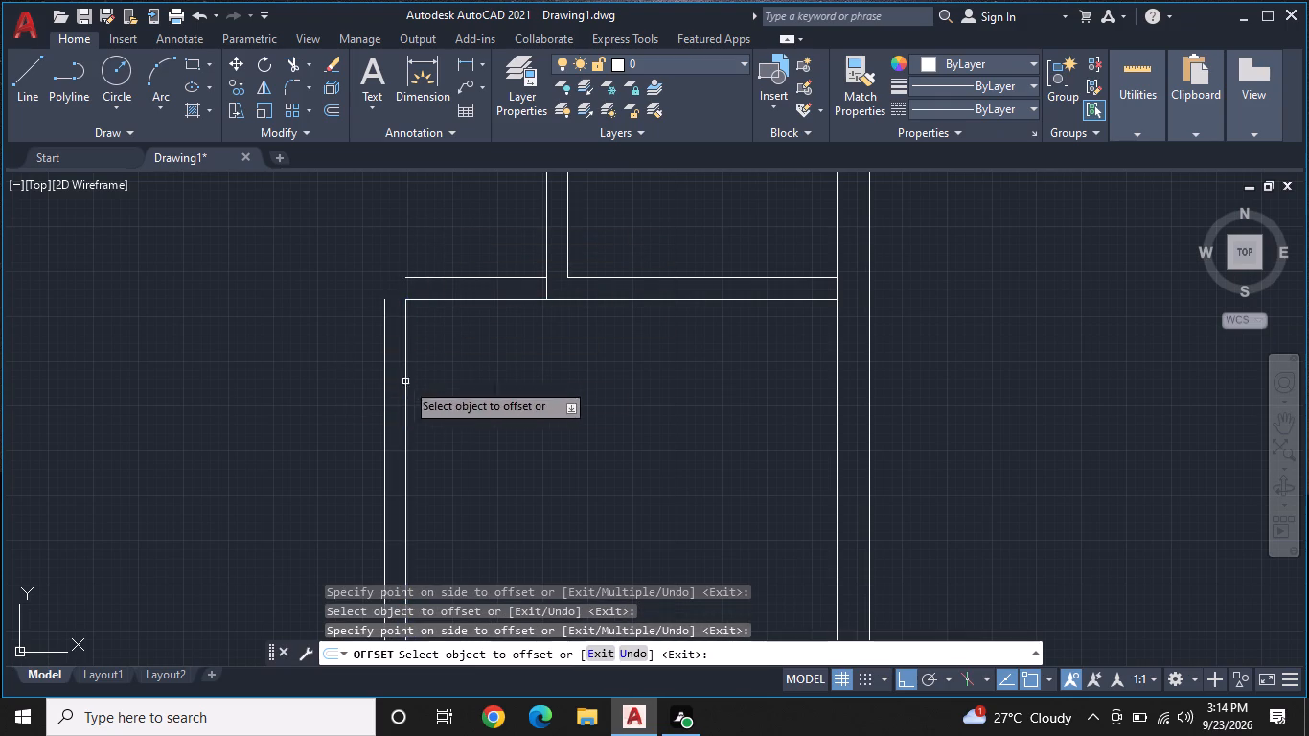
scroll(500, 399, down, 2)
middle_drag(483, 368, 473, 258)
scroll(482, 372, up, 1)
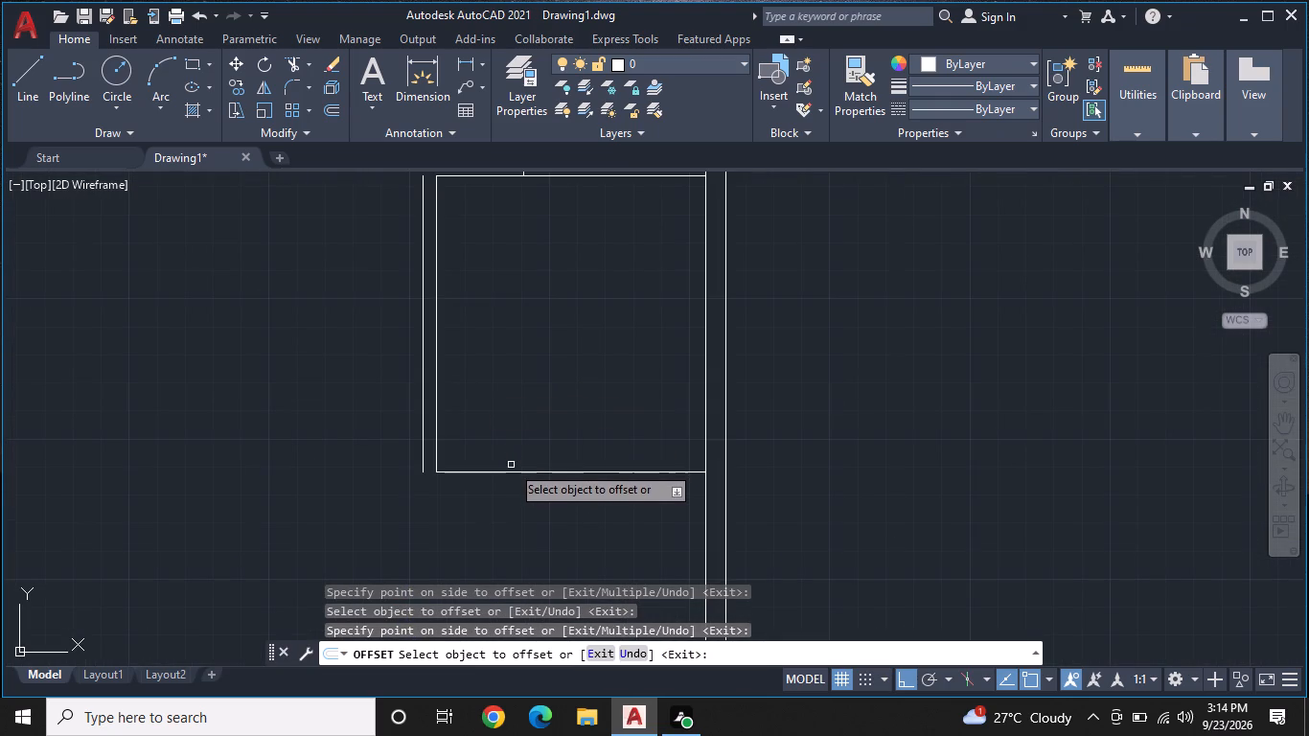
click(511, 471)
click(511, 522)
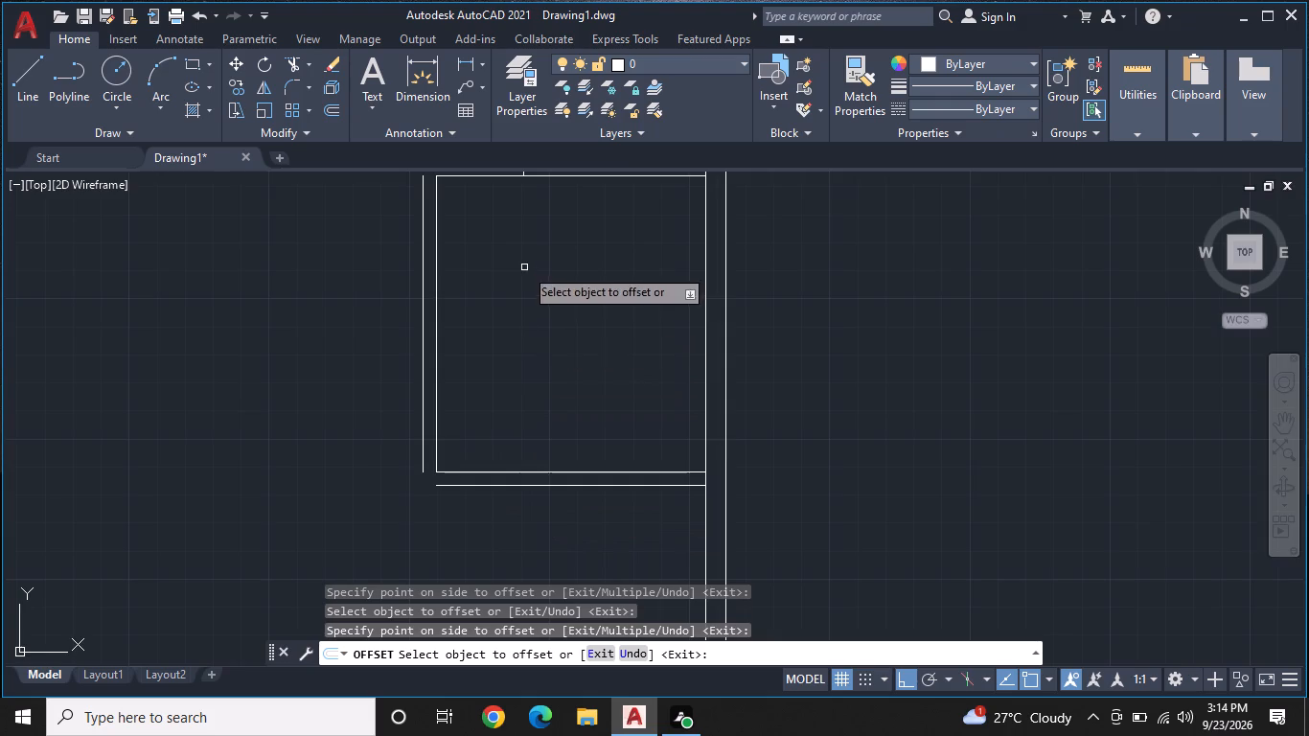
Fillet the larger room's outer wall lines into sharp top-left and bottom-left corners with zero radius.
middle_drag(524, 268, 534, 340)
key(Escape)
key(f)
key(i)
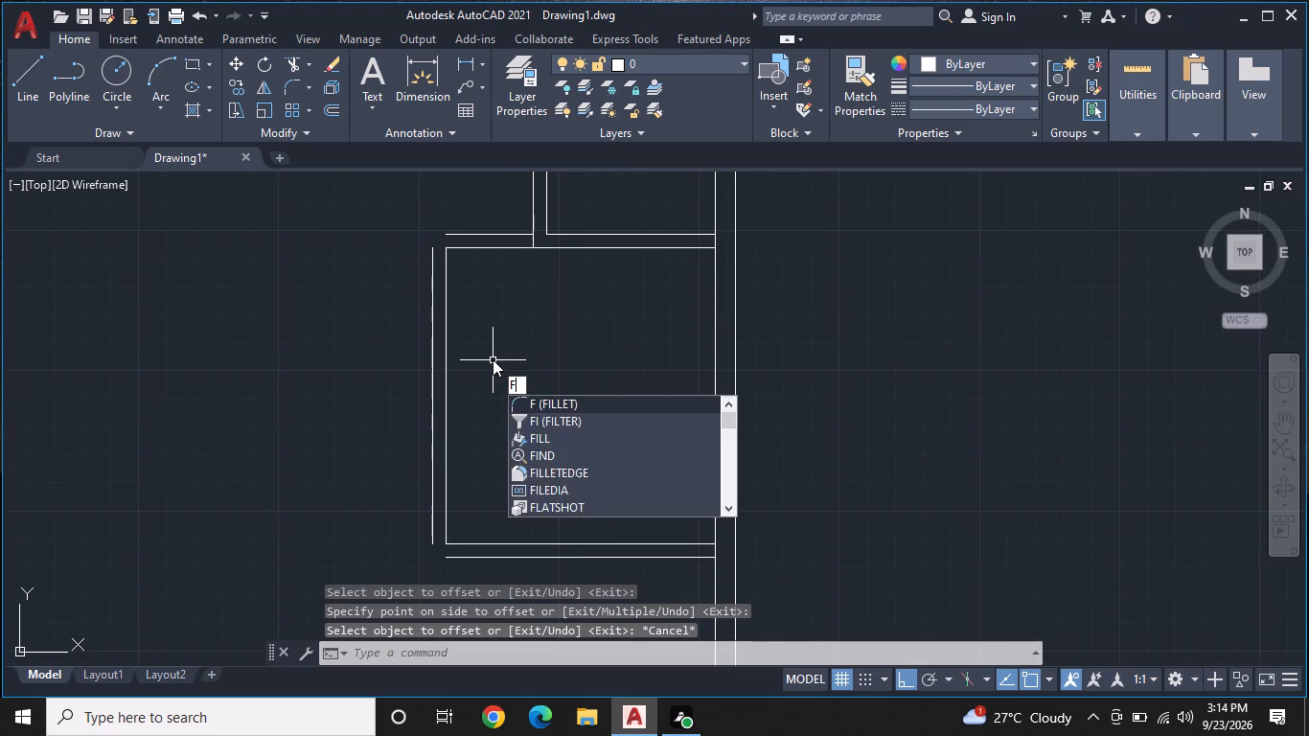
text(L)
key(space)
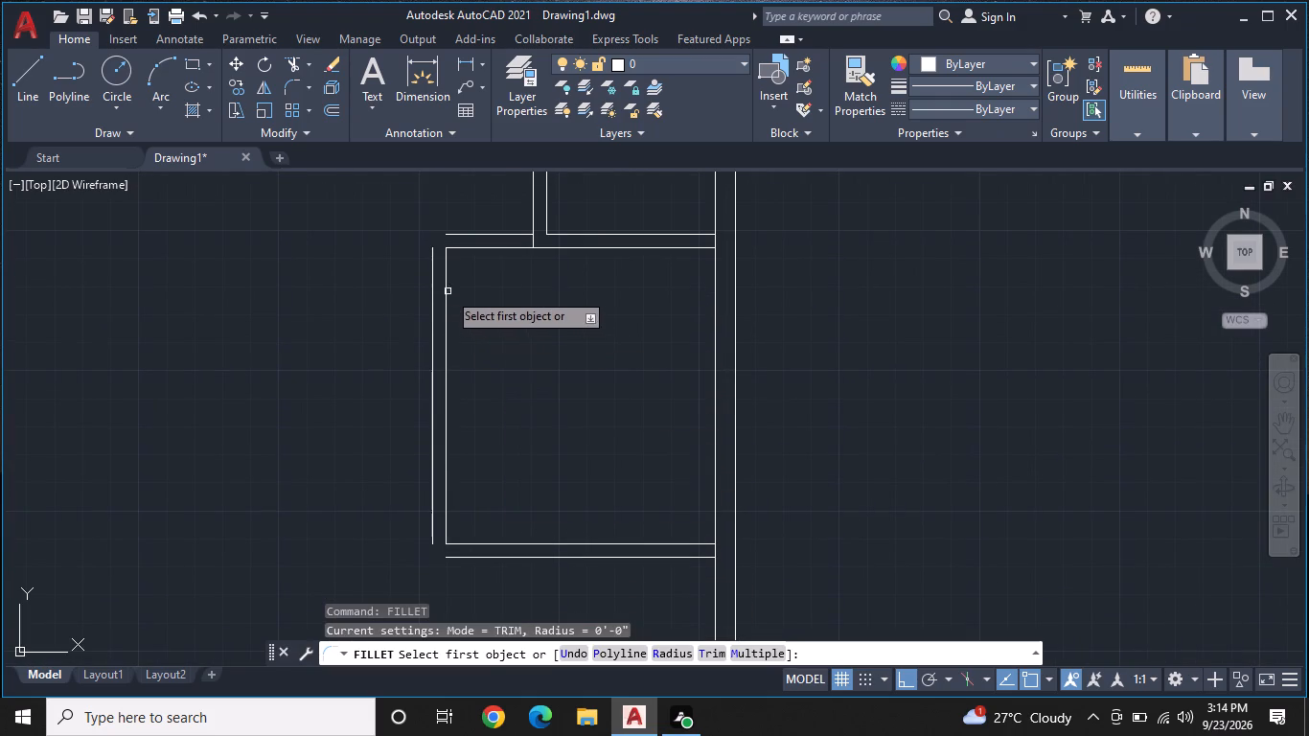
click(432, 257)
click(453, 235)
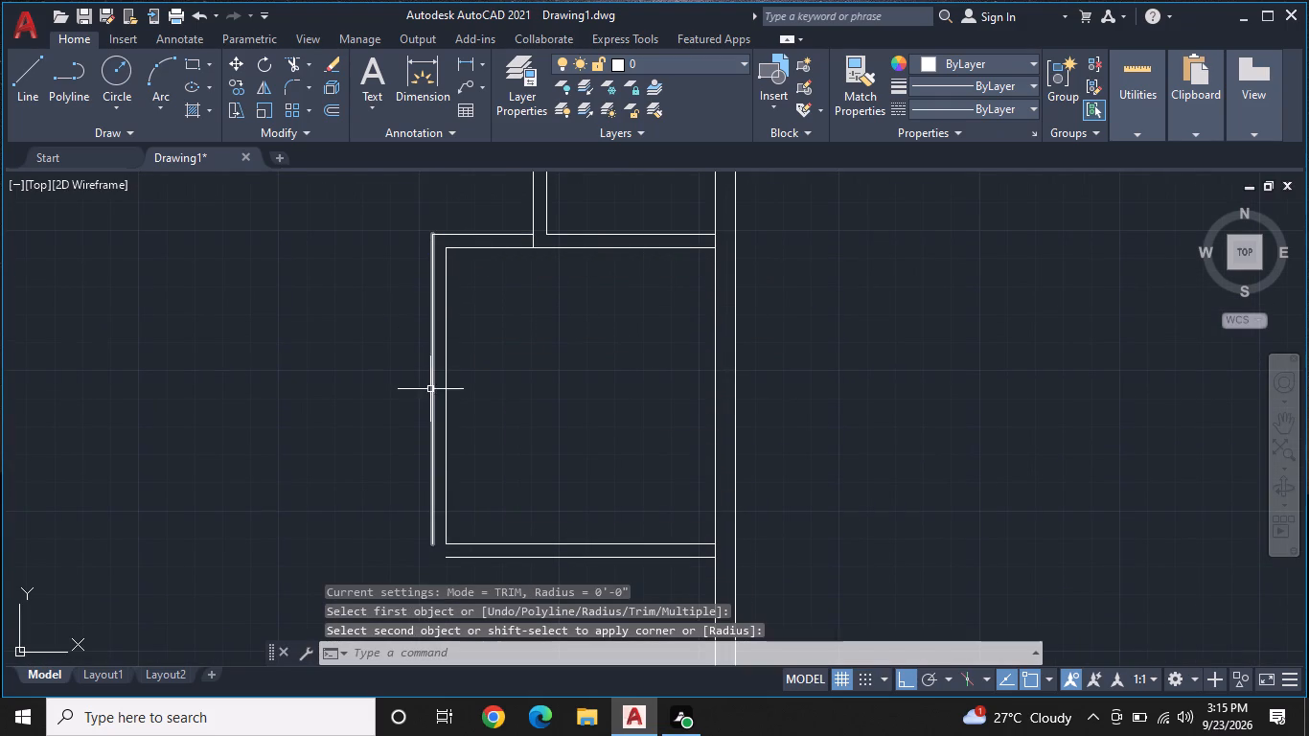
key(space)
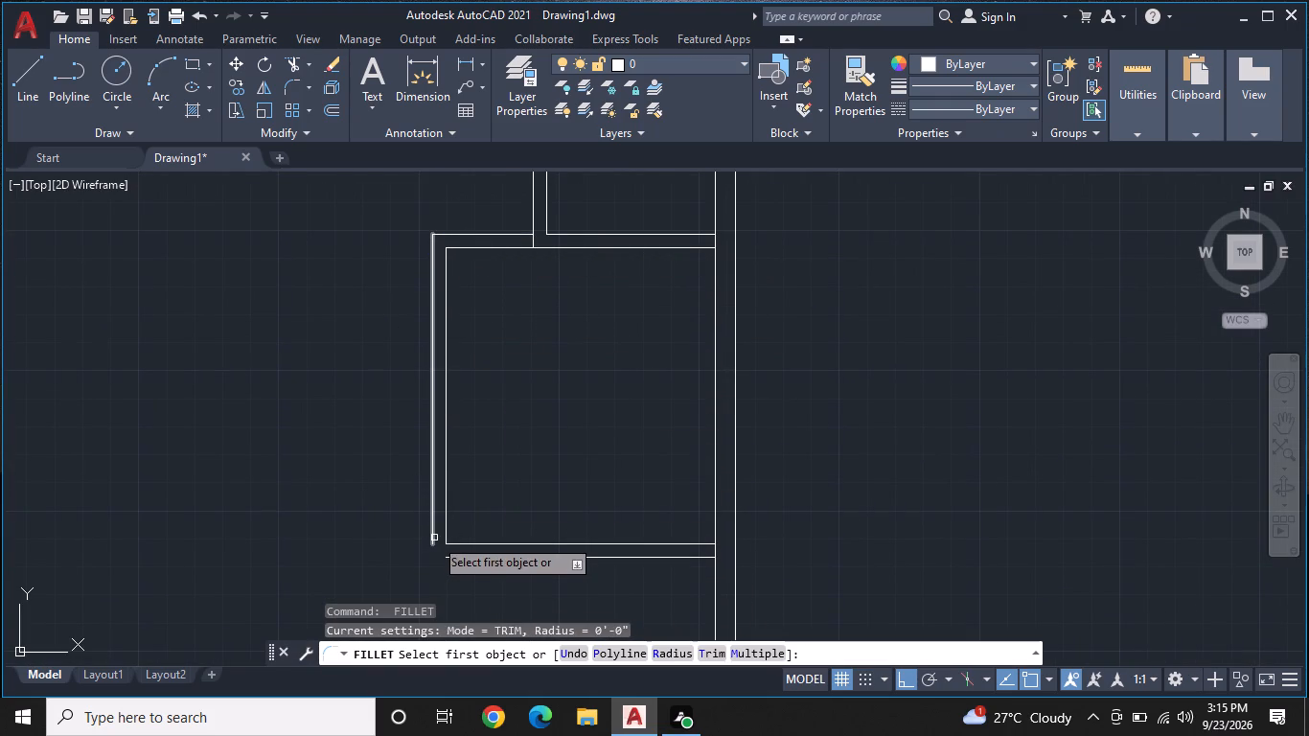
click(434, 538)
click(448, 558)
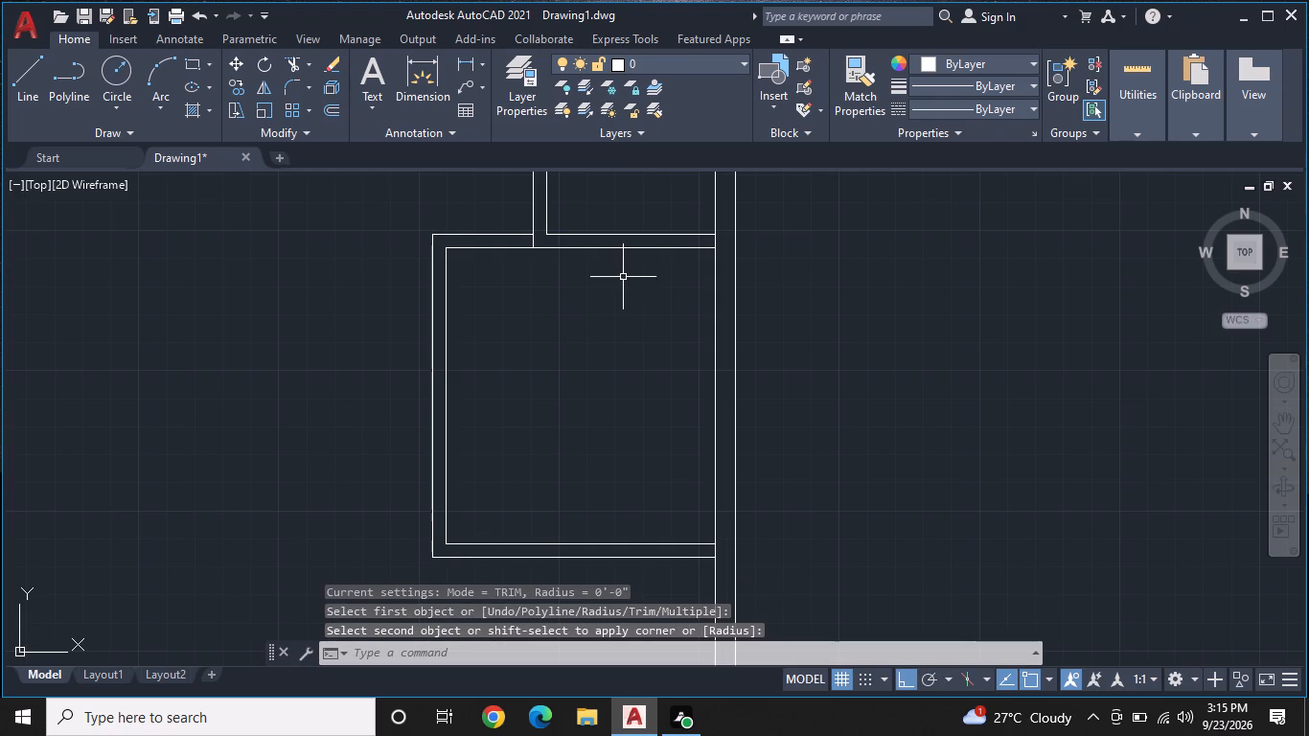
Draw a room below the larger room: 4' down the right wall's inner face, 10' left, and up to the larger room's outer bottom line.
middle_drag(623, 275, 655, 315)
middle_drag(632, 290, 555, 198)
scroll(576, 359, down, 1)
key(Escape)
middle_drag(597, 411, 582, 398)
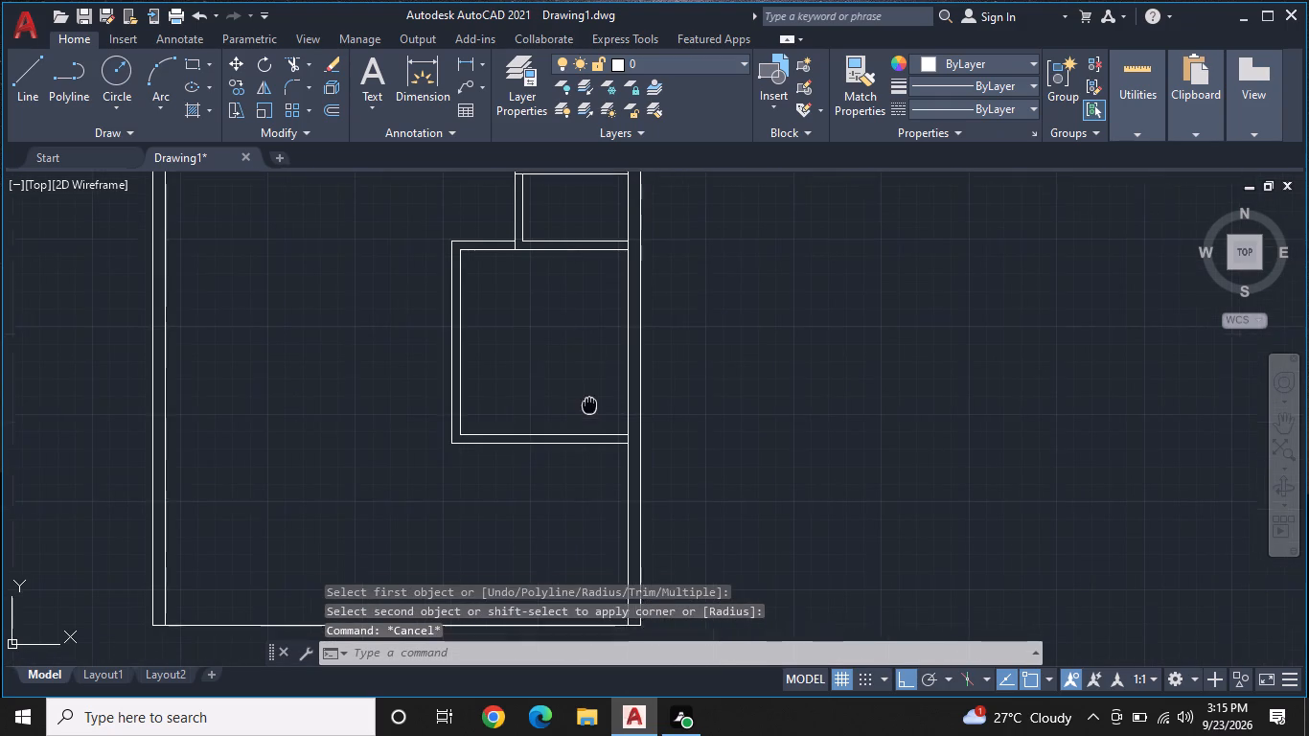
middle_drag(582, 398, 544, 344)
scroll(544, 344, up, 1)
middle_drag(558, 454, 535, 425)
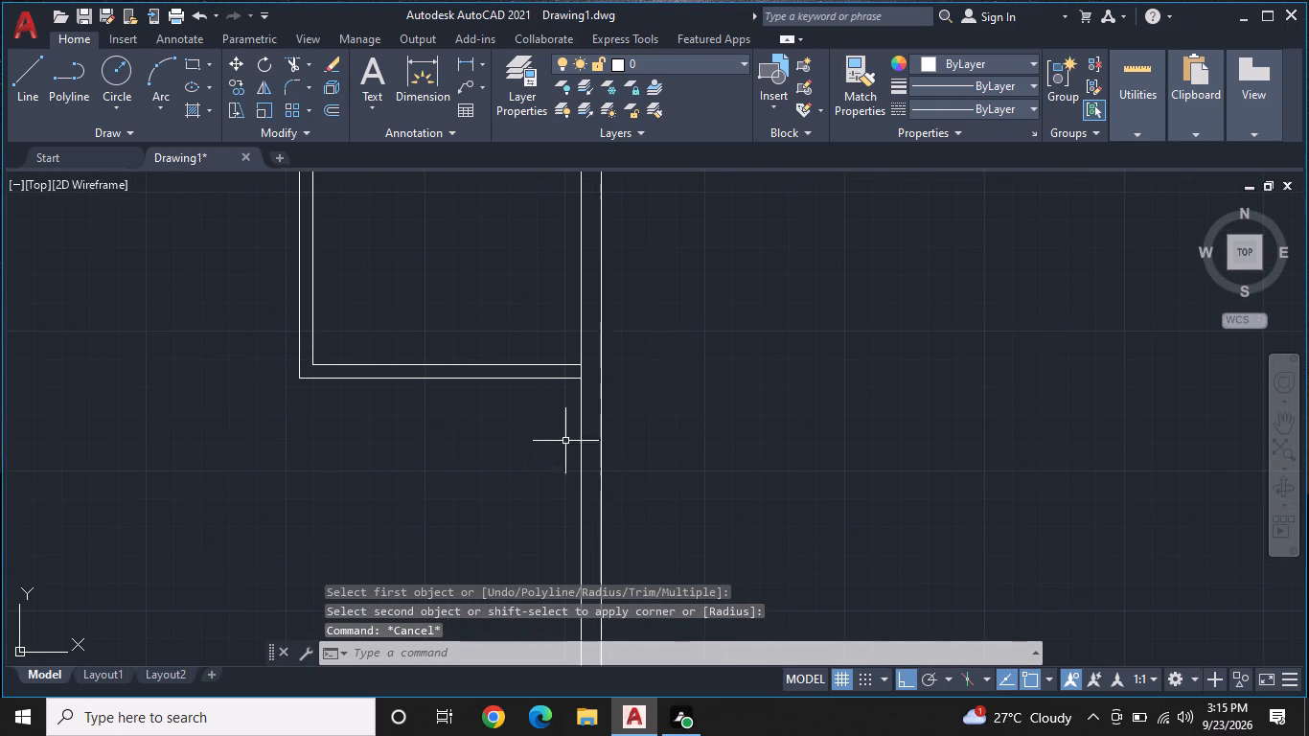
key(l)
key(space)
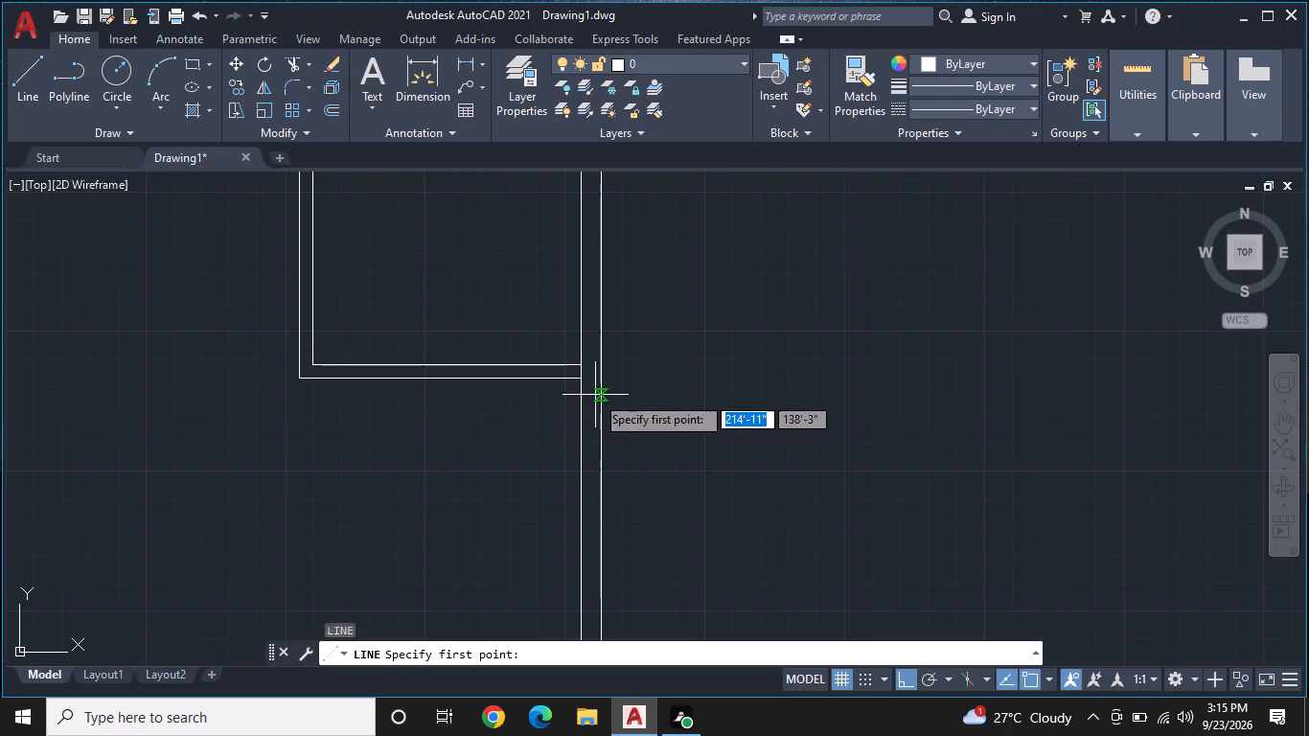
click(584, 379)
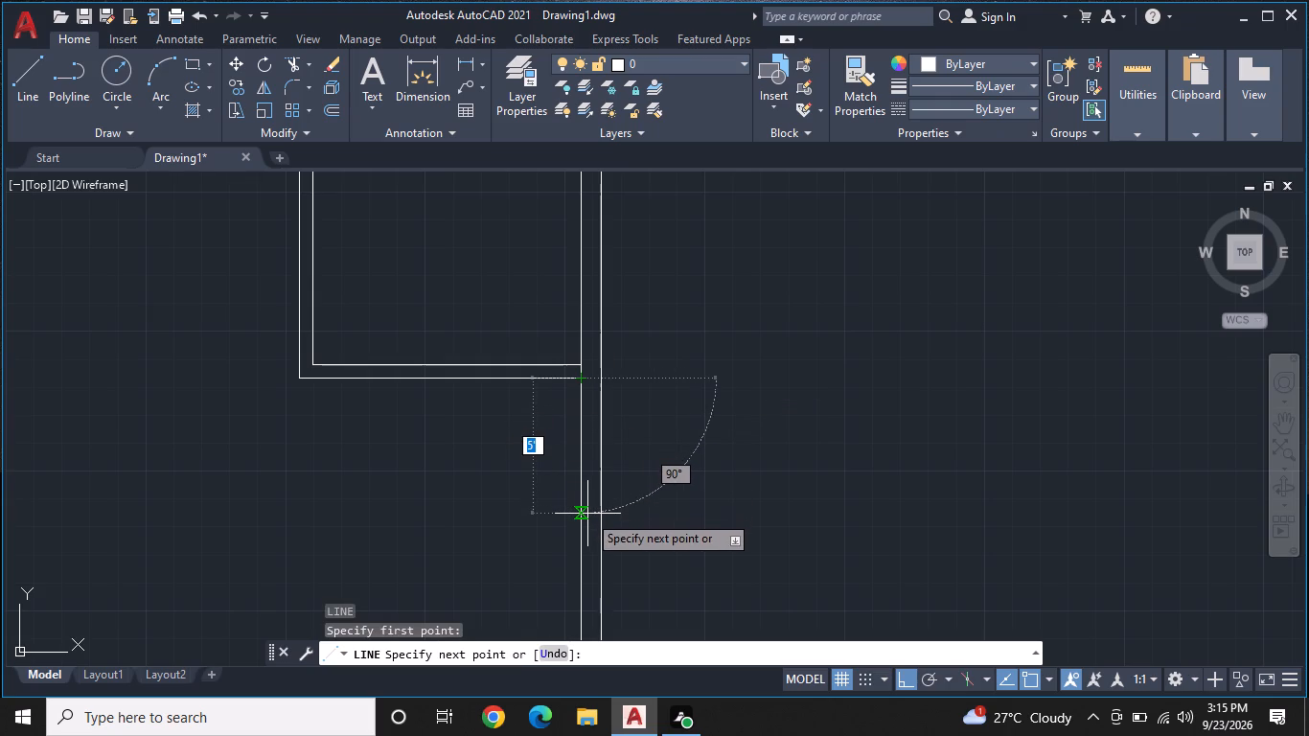
text(4')
key(Return)
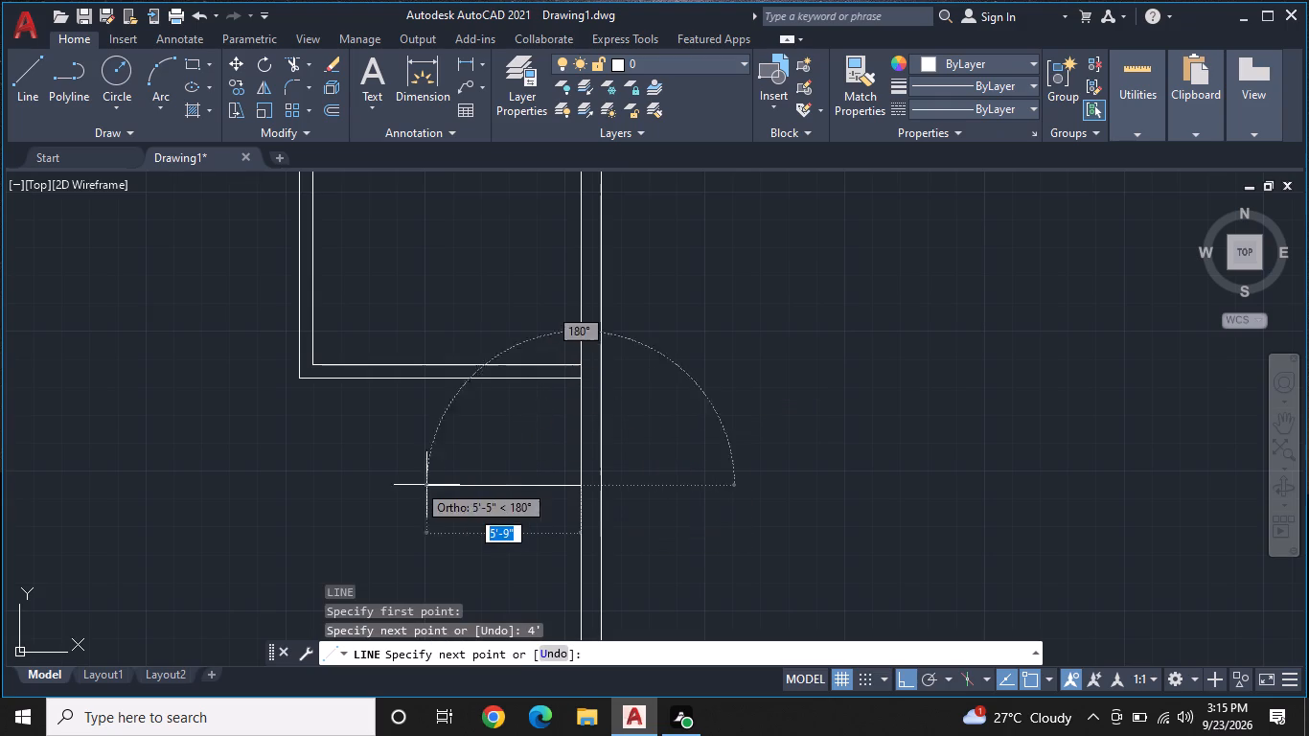
key(1)
key(0)
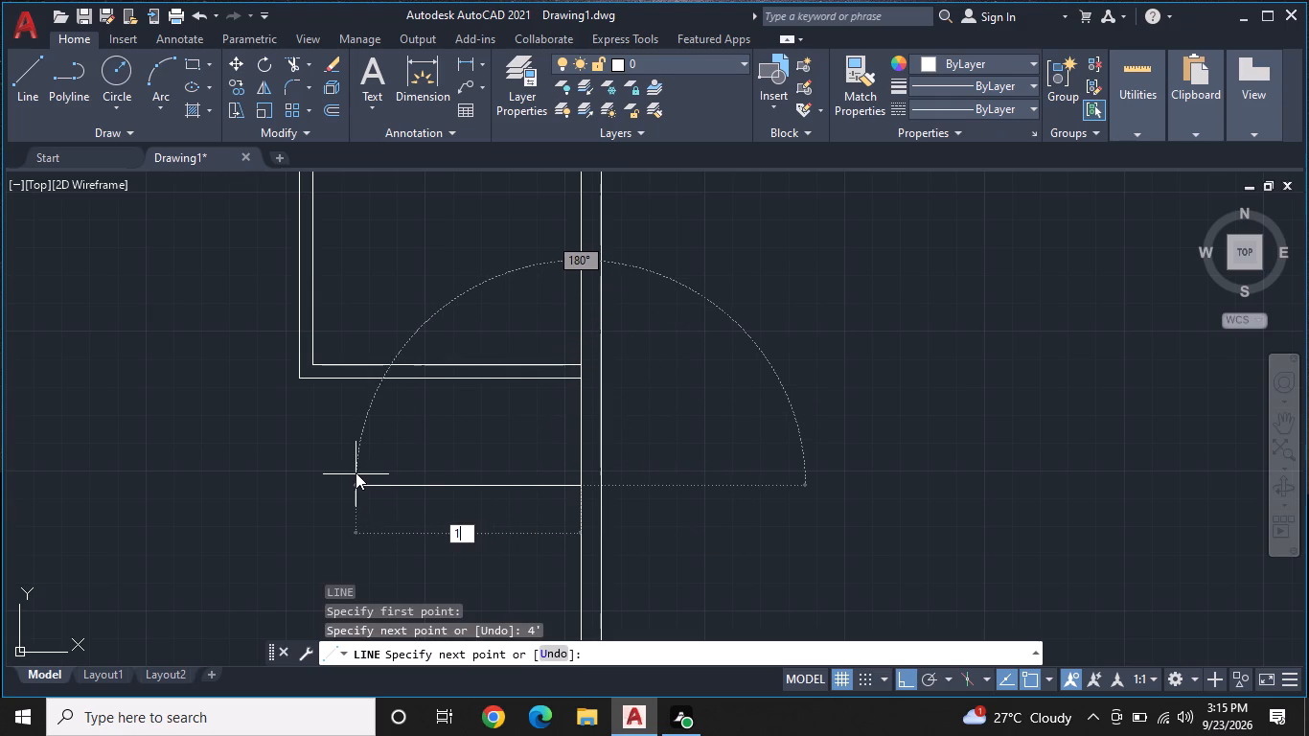
key(apostrophe)
key(Return)
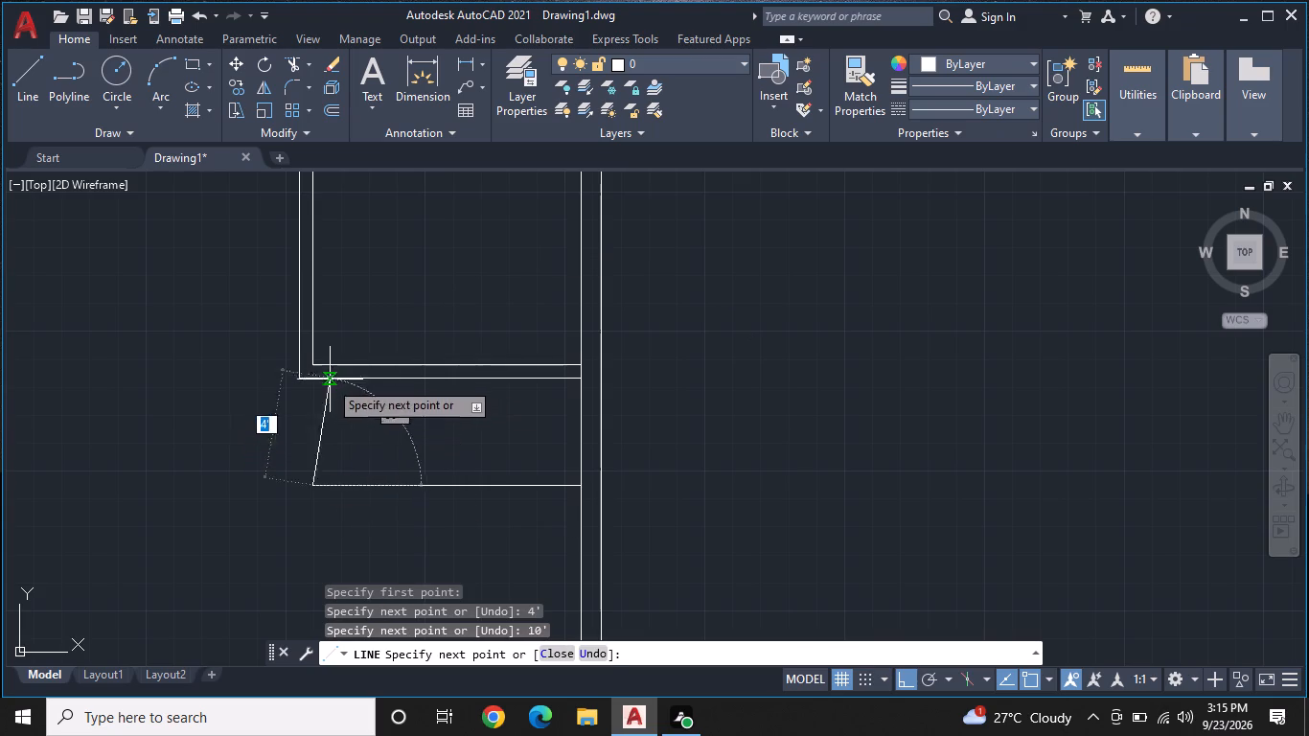
scroll(312, 388, up, 2)
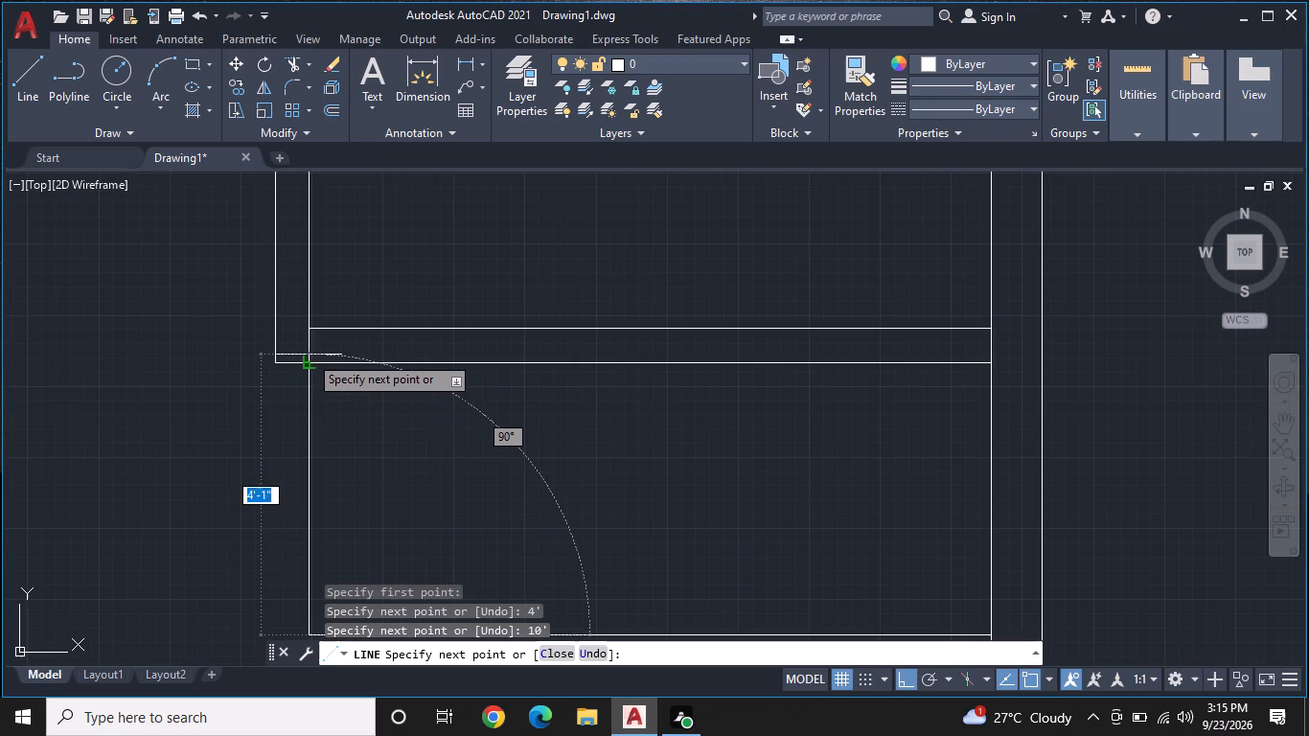
click(309, 364)
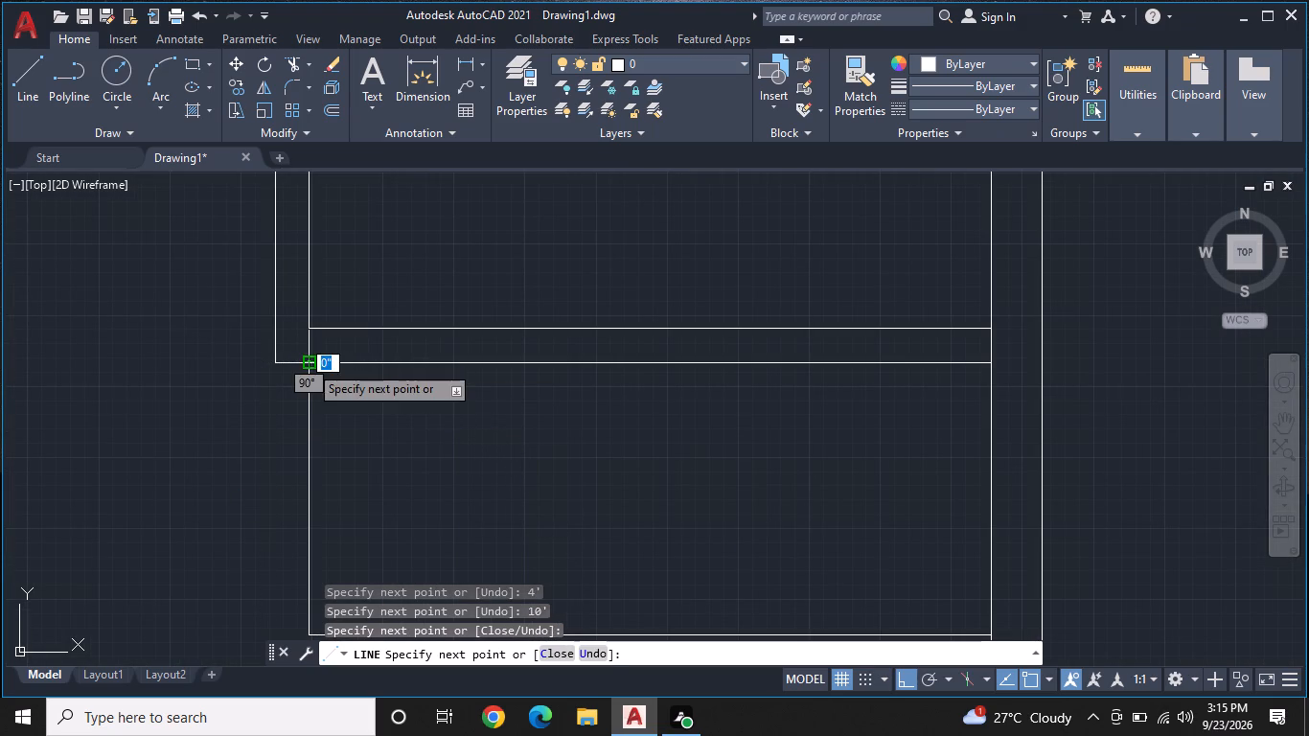
key(Escape)
Offset the new lower room's left and bottom lines 6" outward.
text(OF)
key(space)
key(space)
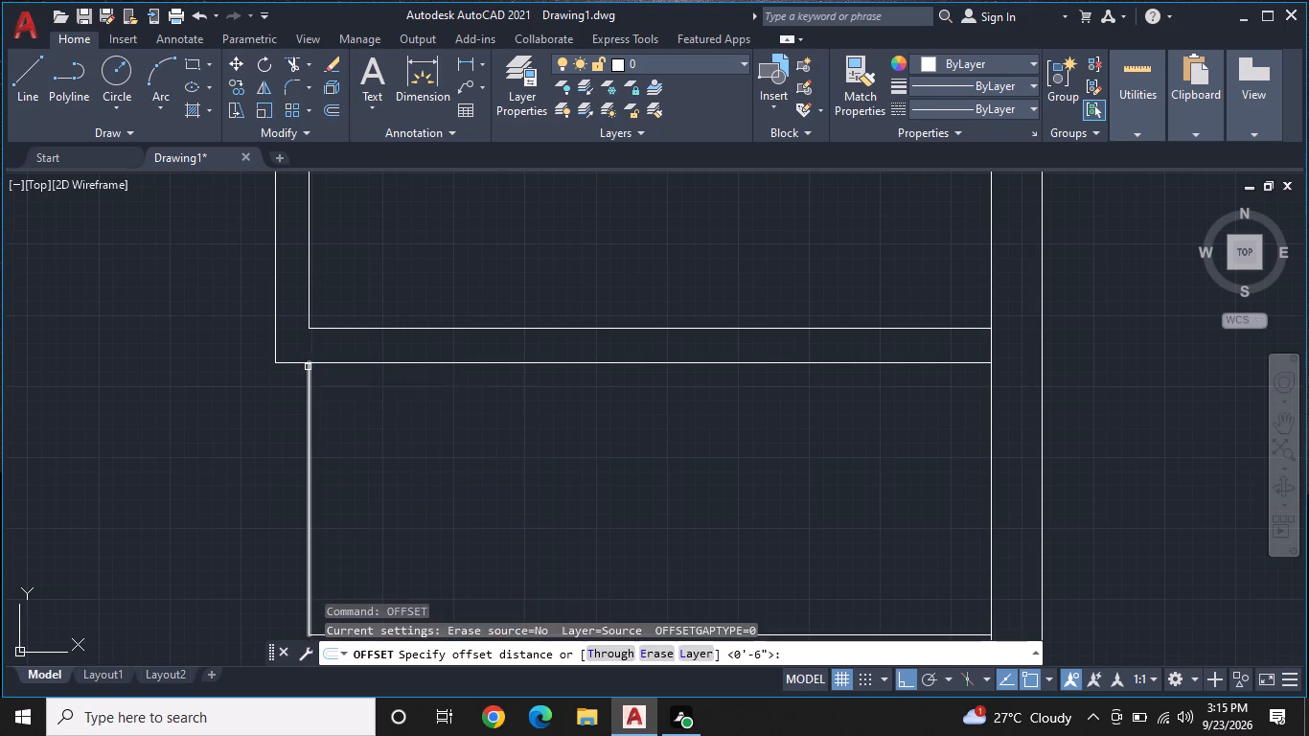
click(309, 413)
click(209, 406)
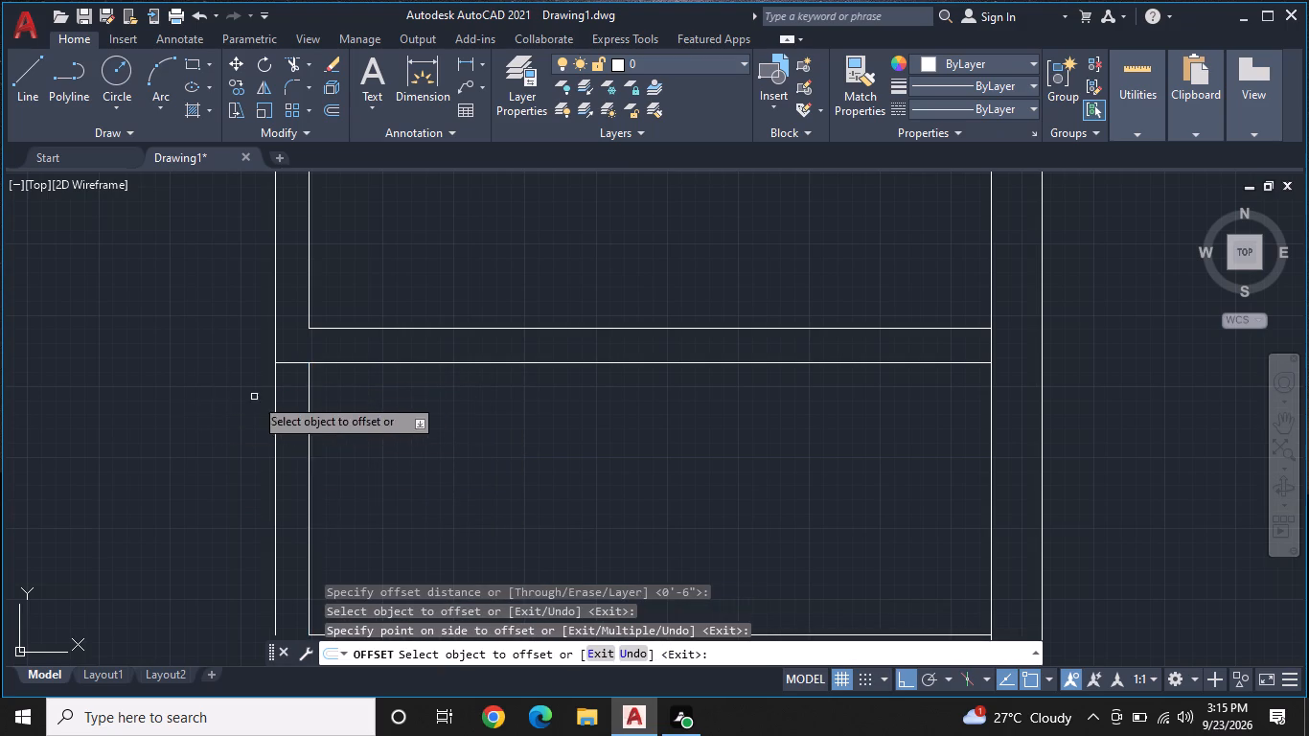
scroll(355, 407, down, 1)
middle_drag(361, 420, 314, 357)
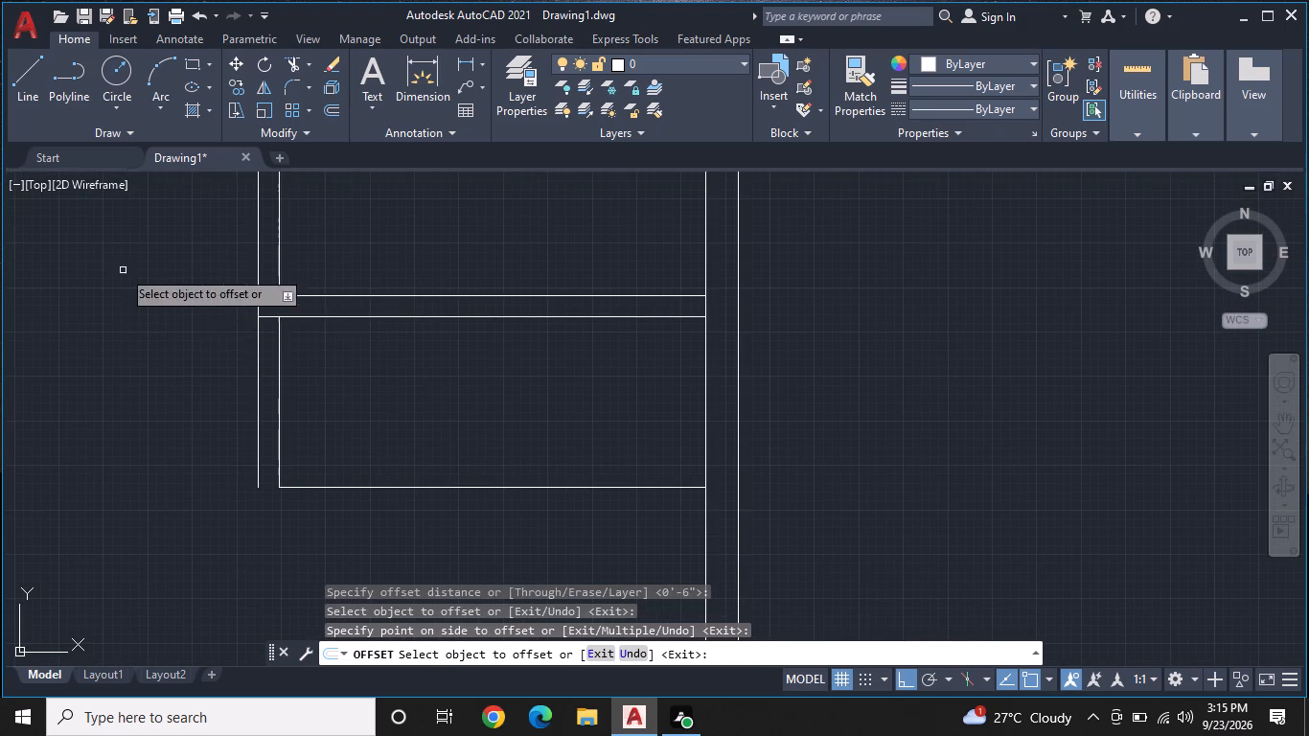
click(384, 487)
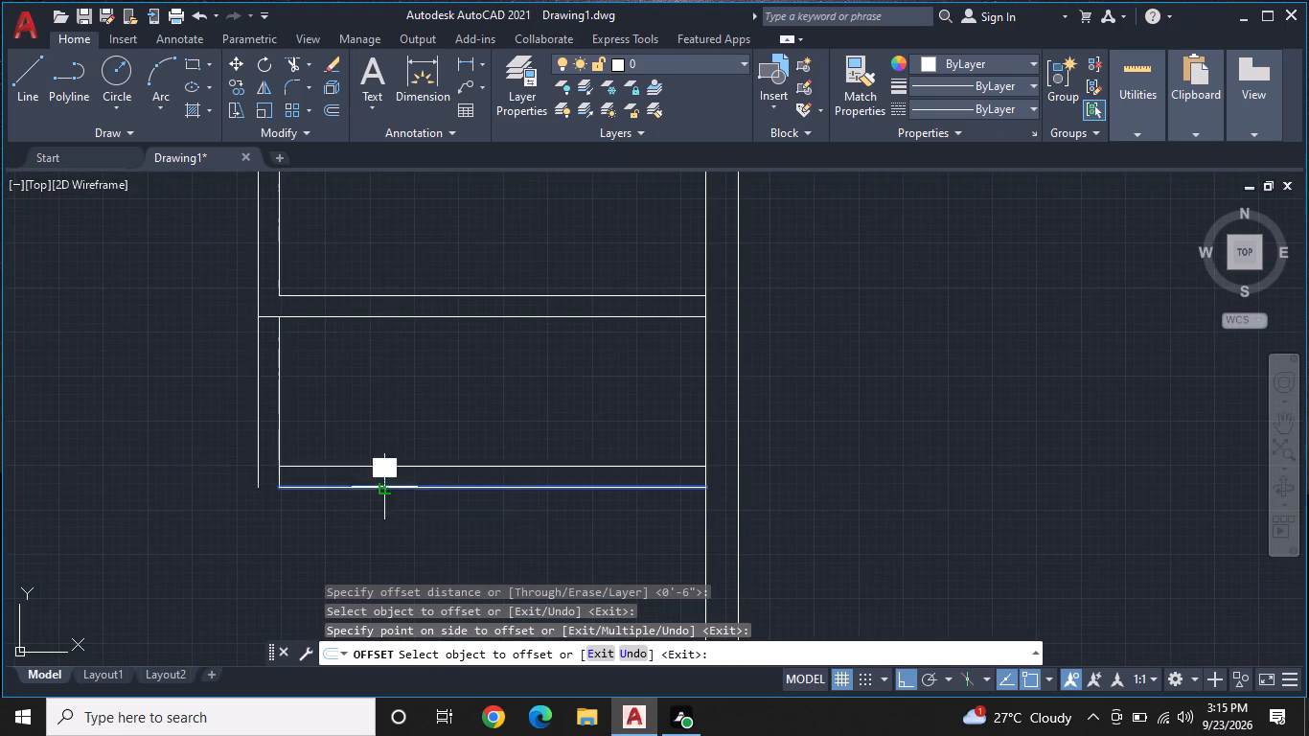
click(359, 525)
scroll(383, 319, down, 1)
middle_drag(375, 306, 375, 302)
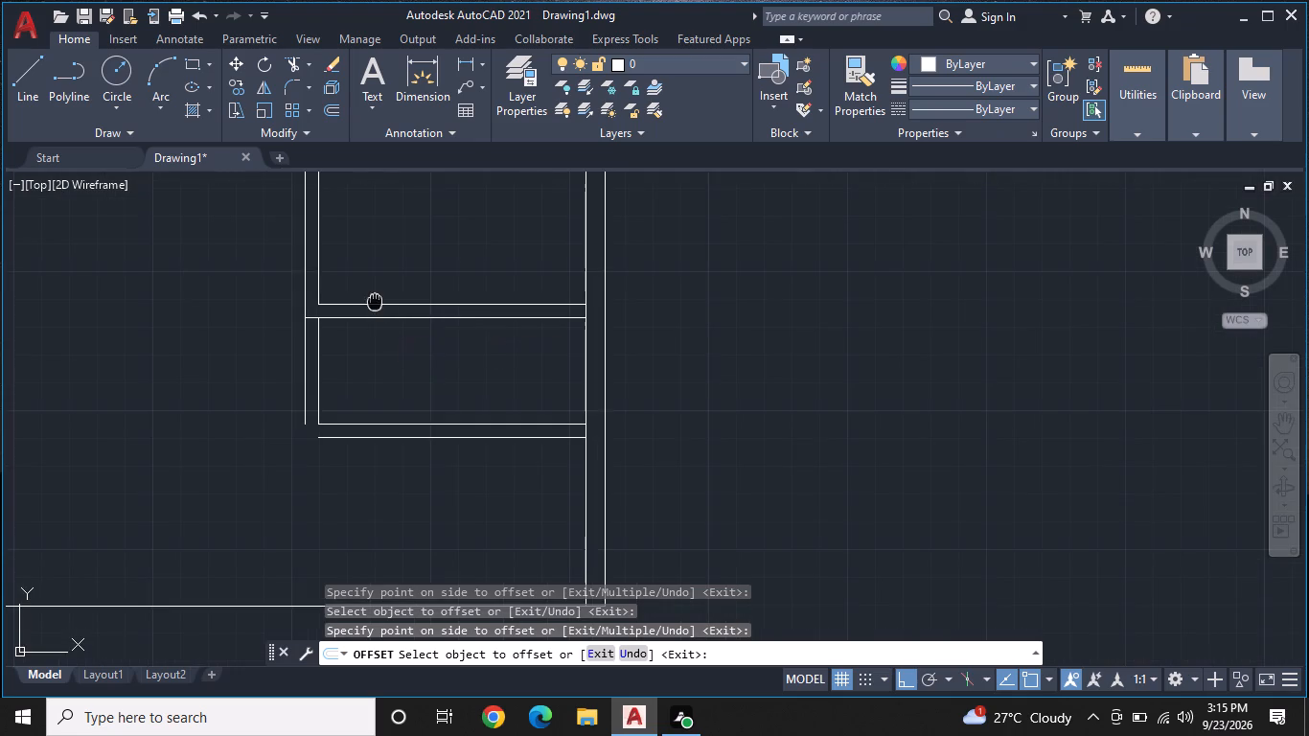
middle_drag(375, 302, 366, 282)
key(Escape)
Fillet the lower room's outer bottom and left wall lines into a sharp corner with zero radius.
text(FI)
key(l)
key(space)
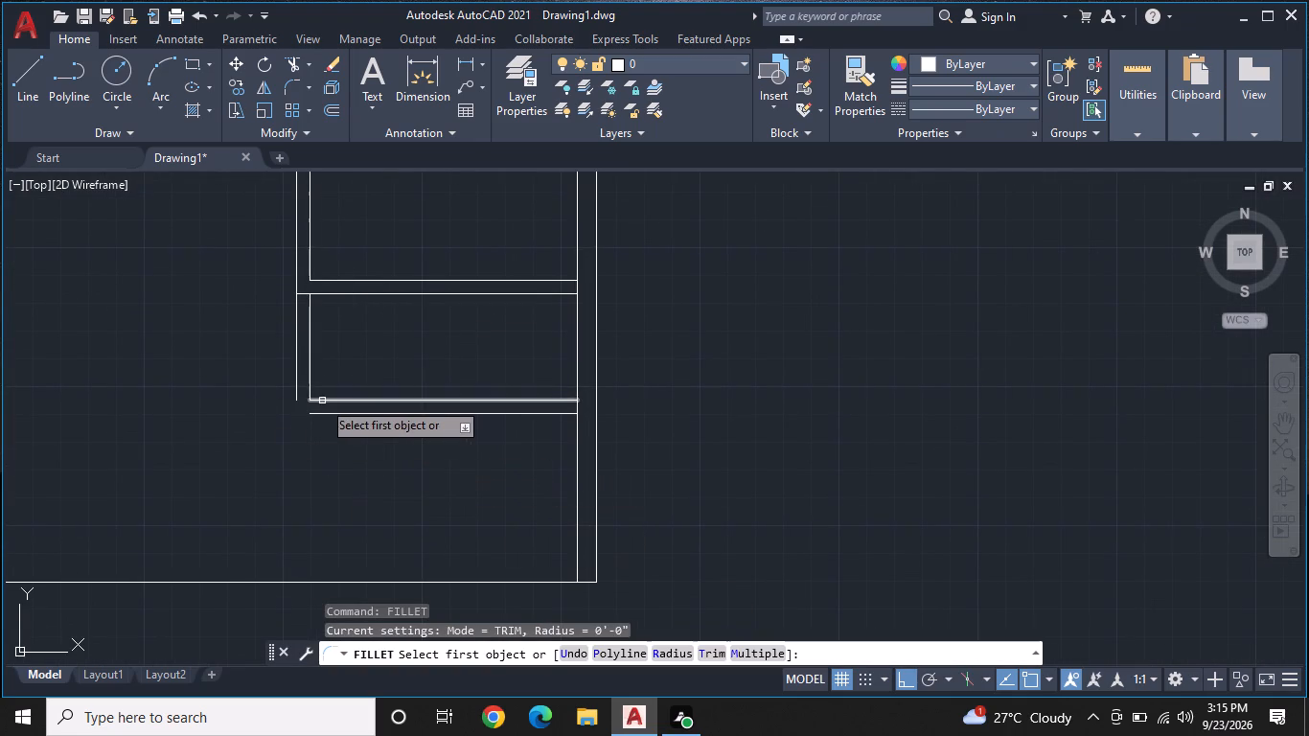
click(308, 413)
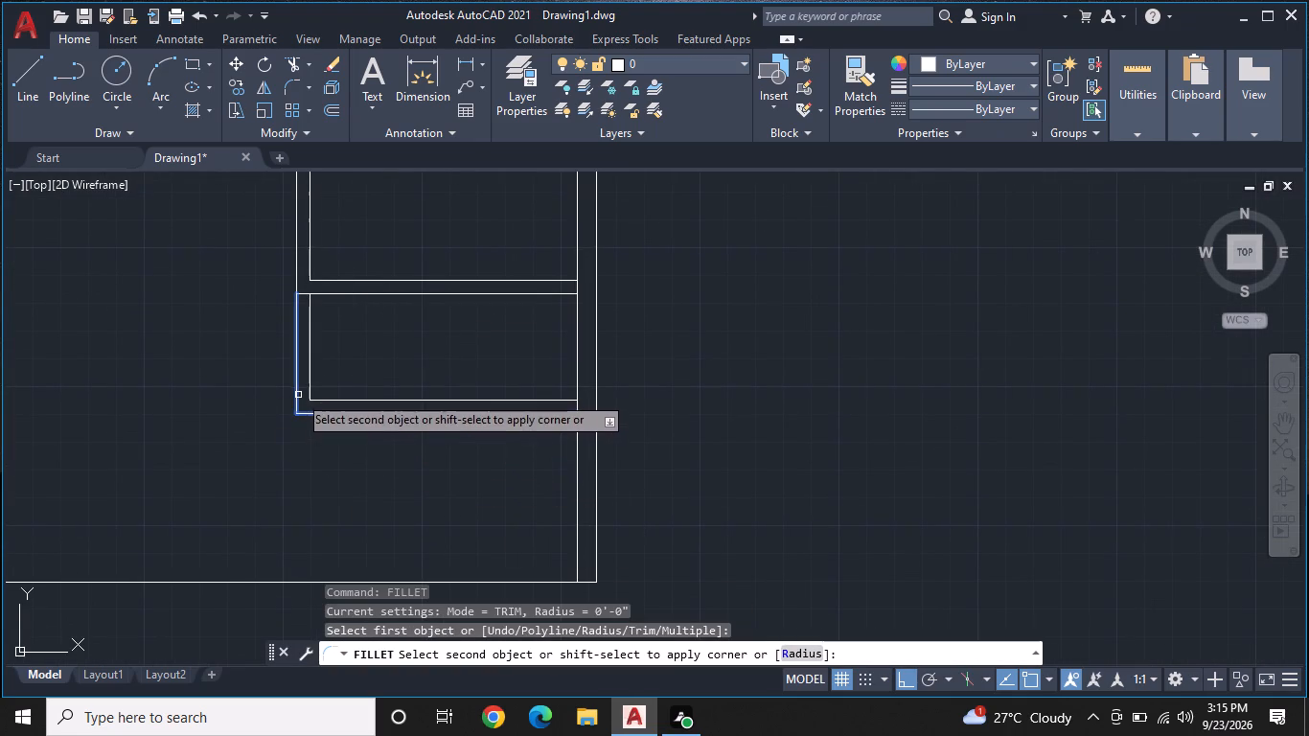
click(298, 393)
scroll(462, 461, up, 1)
middle_drag(462, 461, 392, 371)
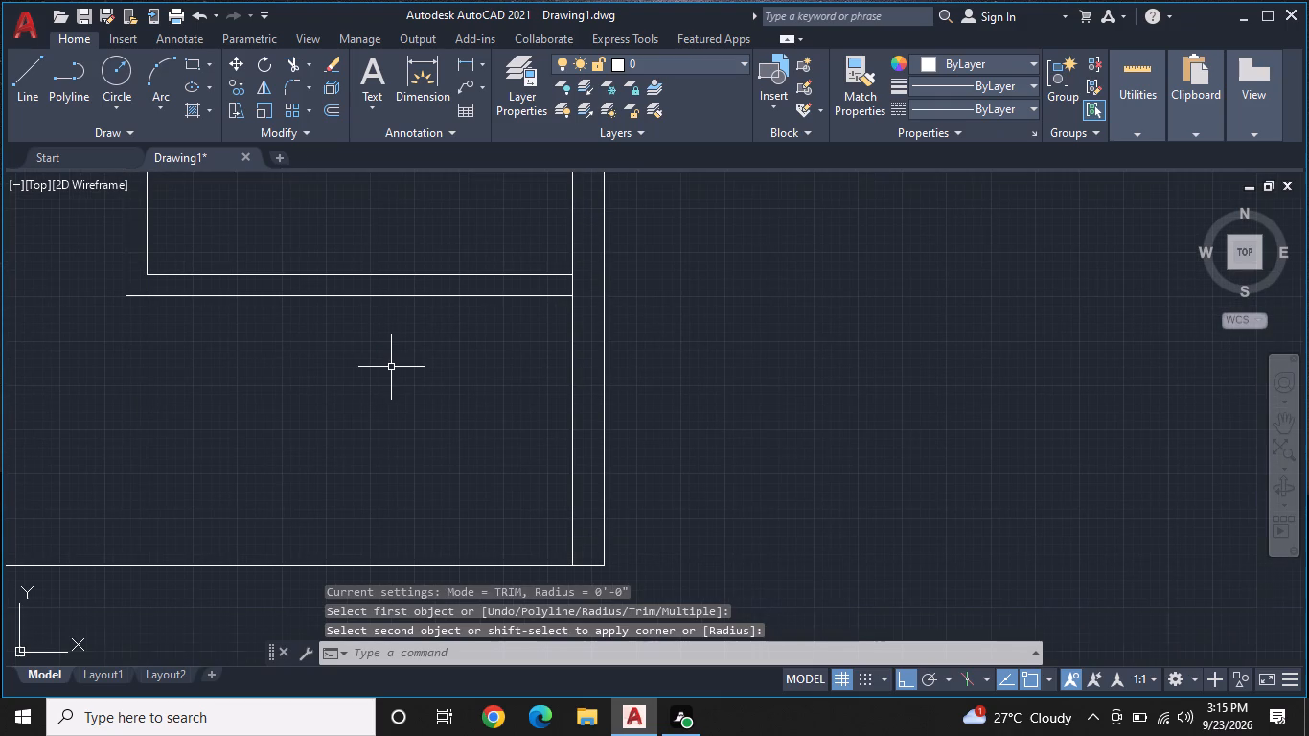
key(Escape)
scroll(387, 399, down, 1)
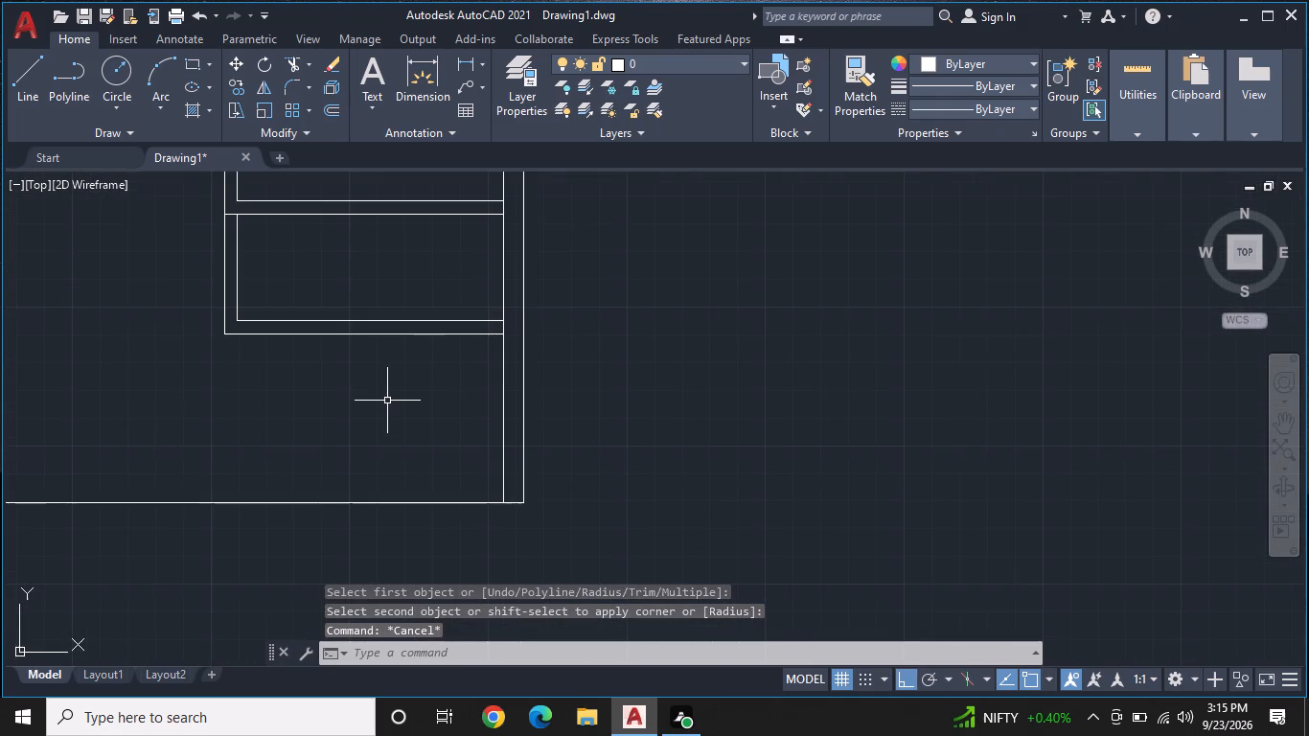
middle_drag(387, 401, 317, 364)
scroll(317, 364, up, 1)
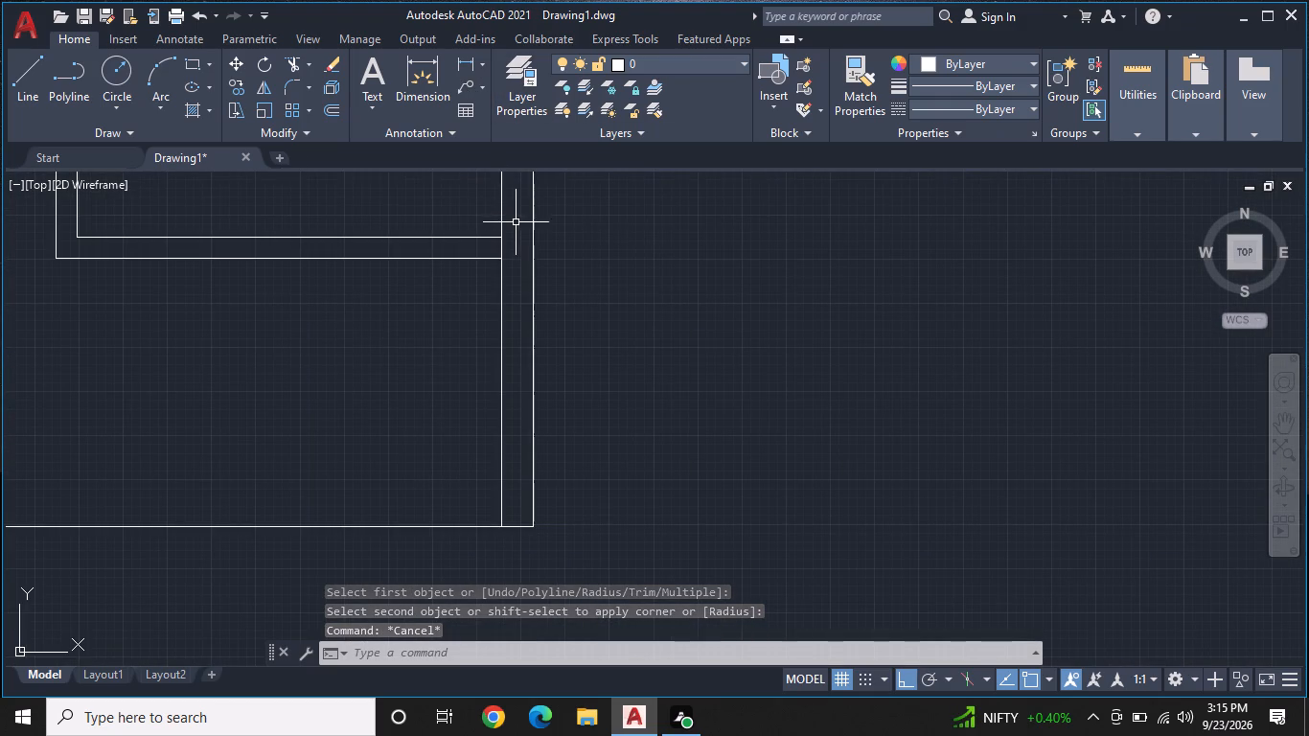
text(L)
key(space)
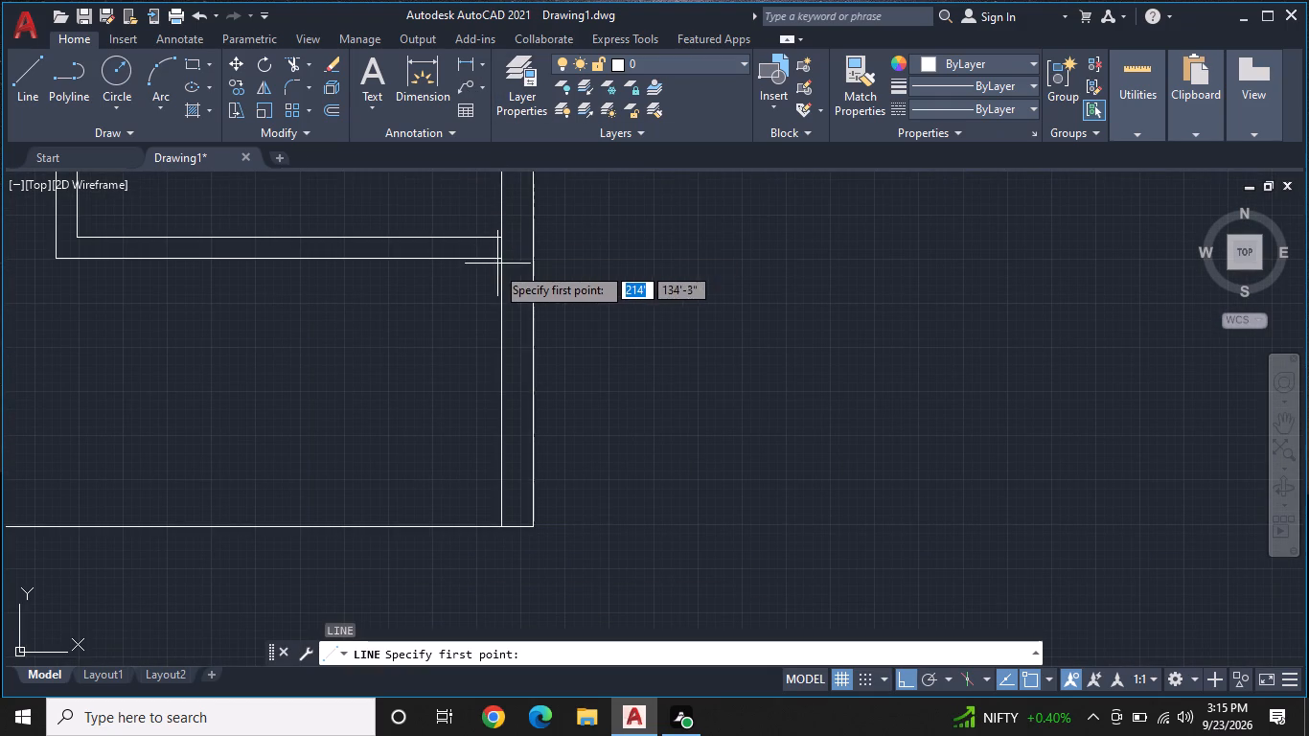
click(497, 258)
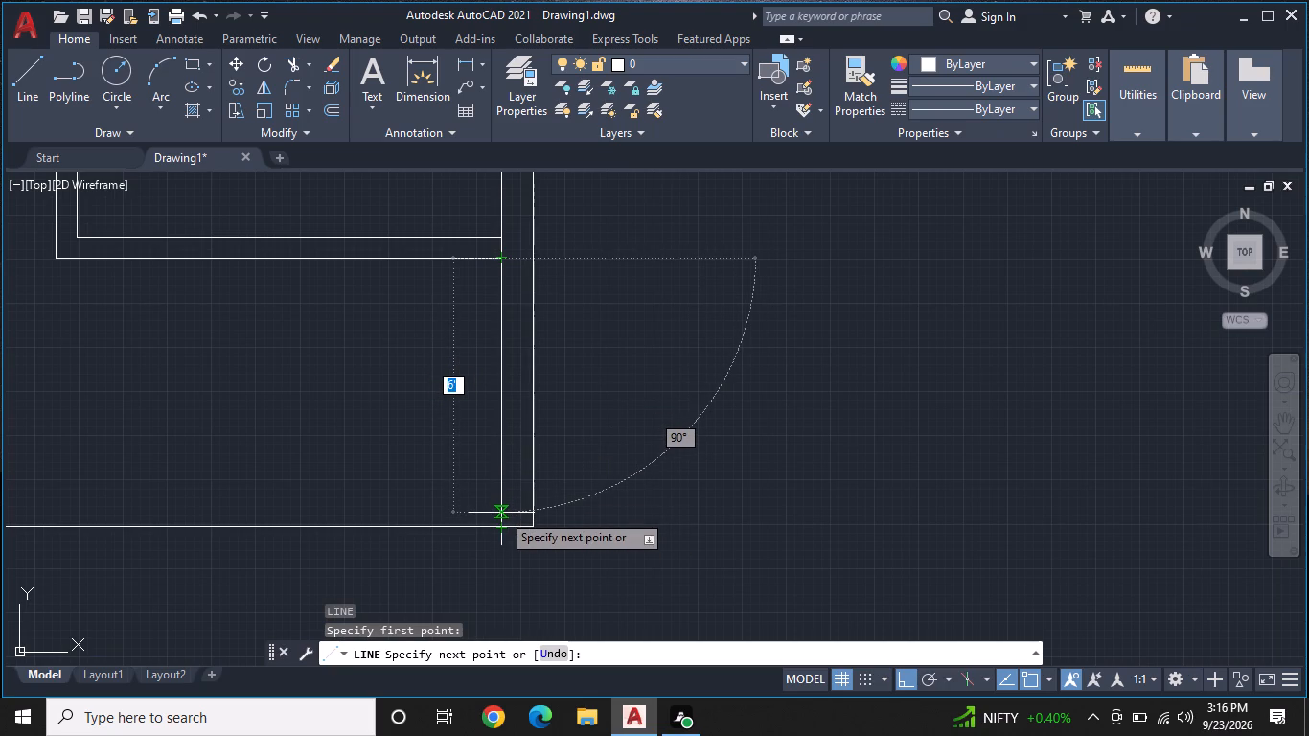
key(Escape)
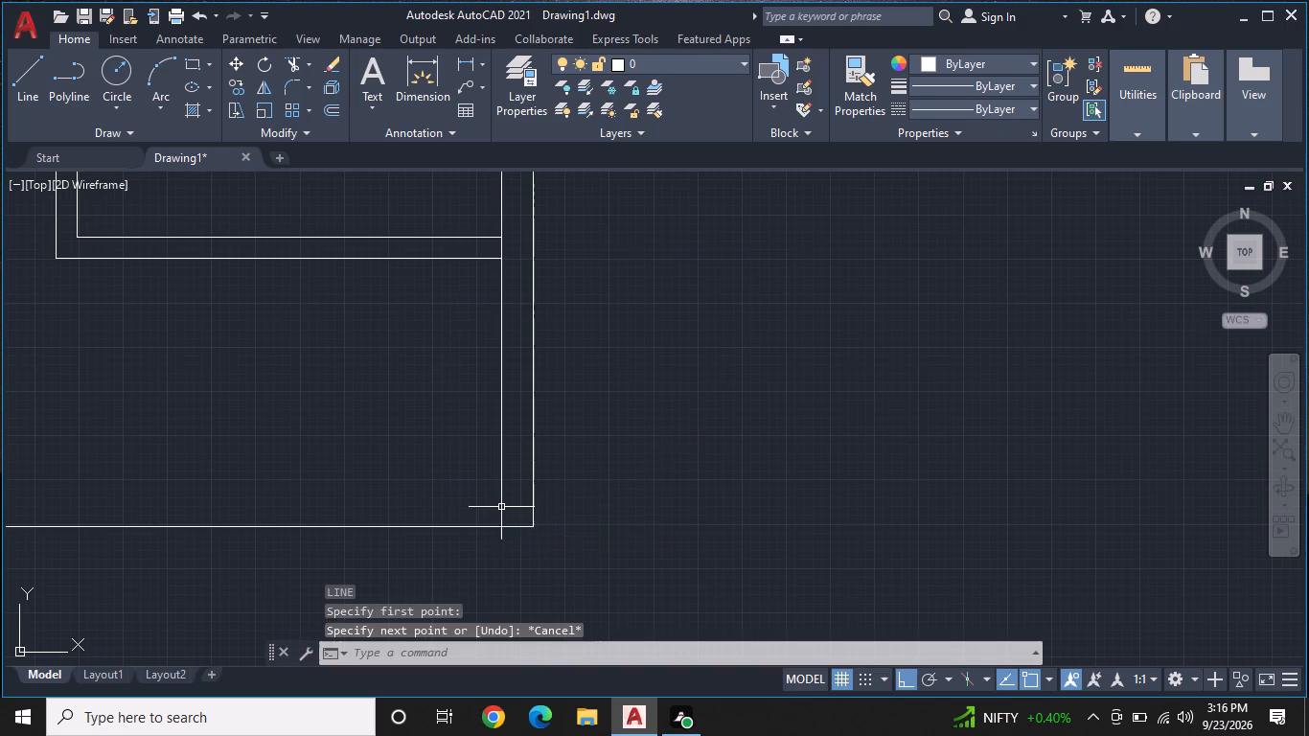
Check the full length of the right outer wall line with a linear dimension, without placing it.
scroll(512, 484, down, 2)
middle_drag(460, 207, 422, 258)
scroll(422, 258, down, 2)
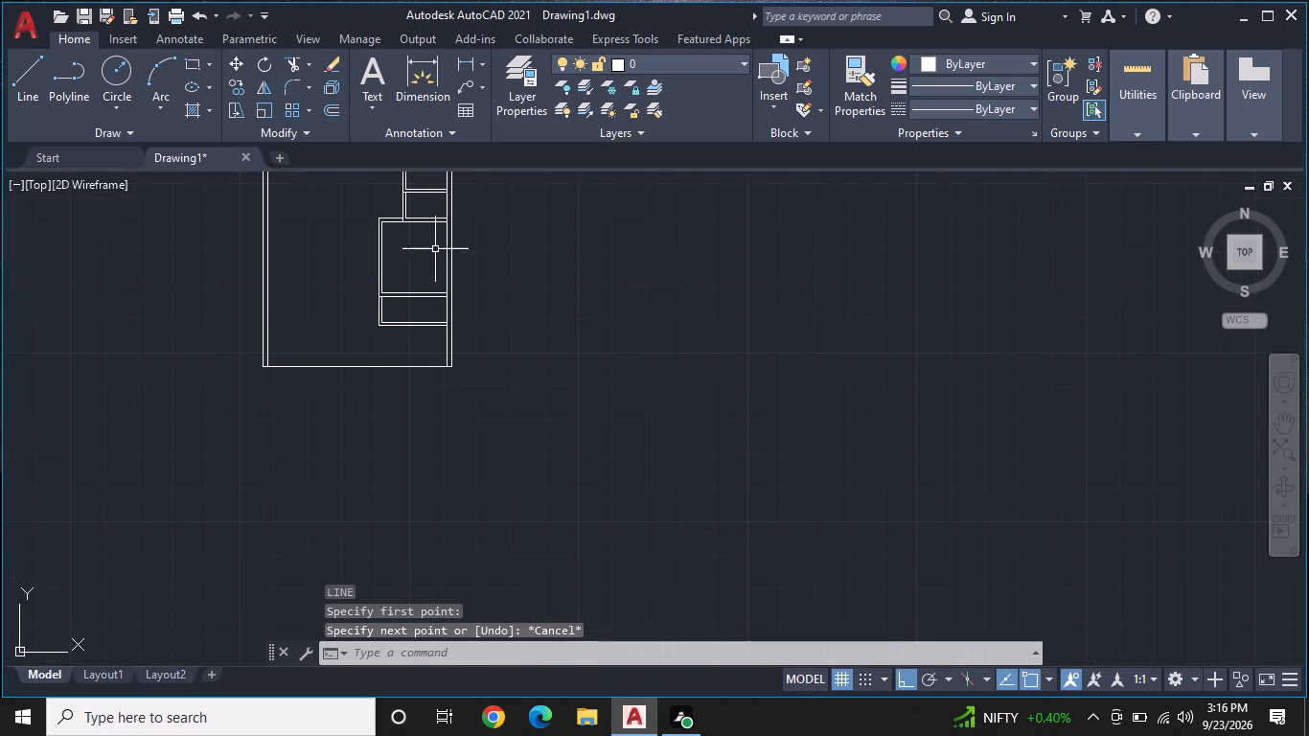
middle_drag(451, 314, 457, 334)
middle_drag(503, 146, 531, 292)
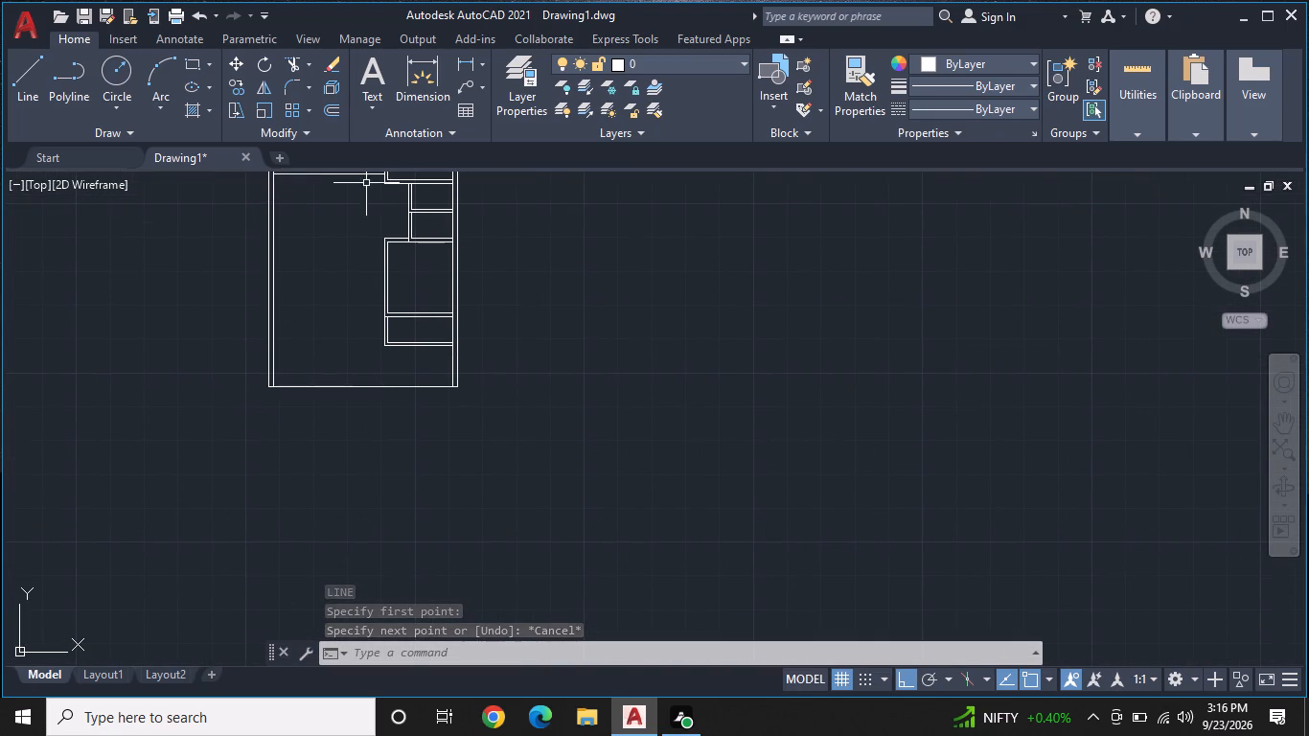
scroll(361, 176, up, 1)
middle_drag(363, 179, 439, 275)
scroll(442, 274, down, 1)
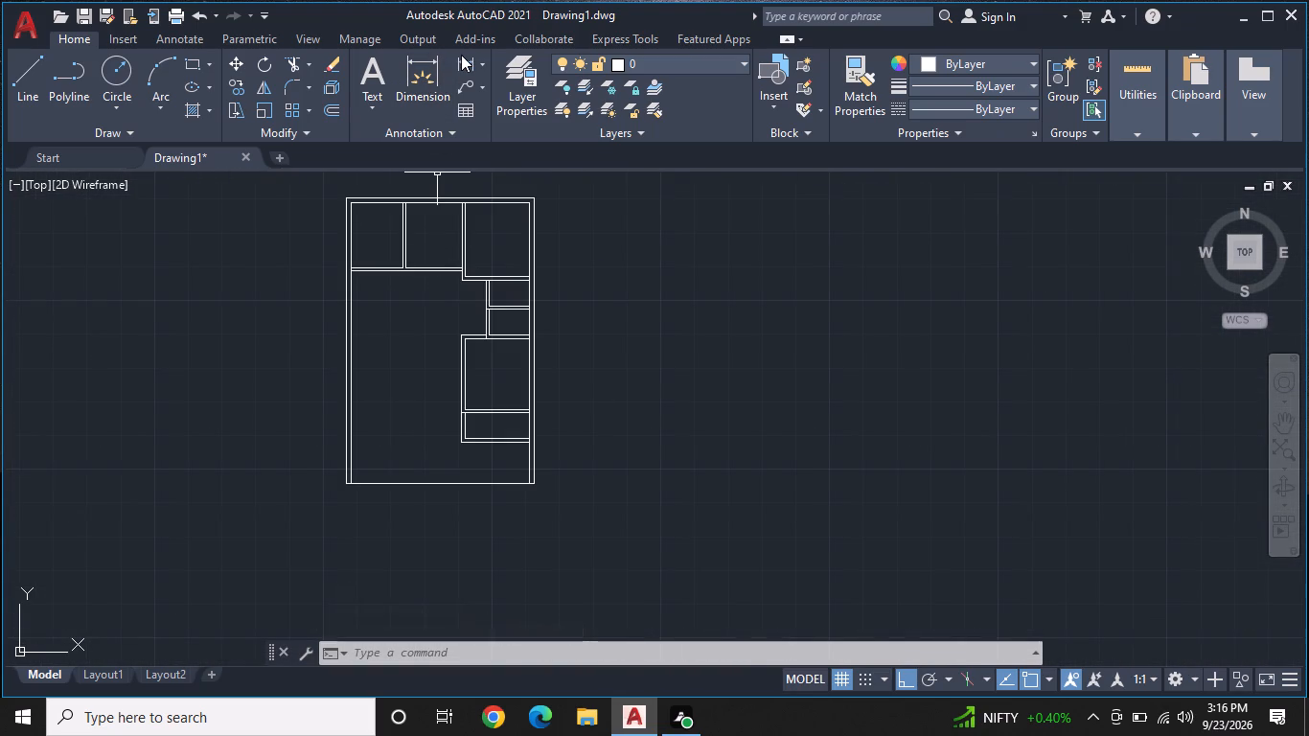
click(461, 56)
key(space)
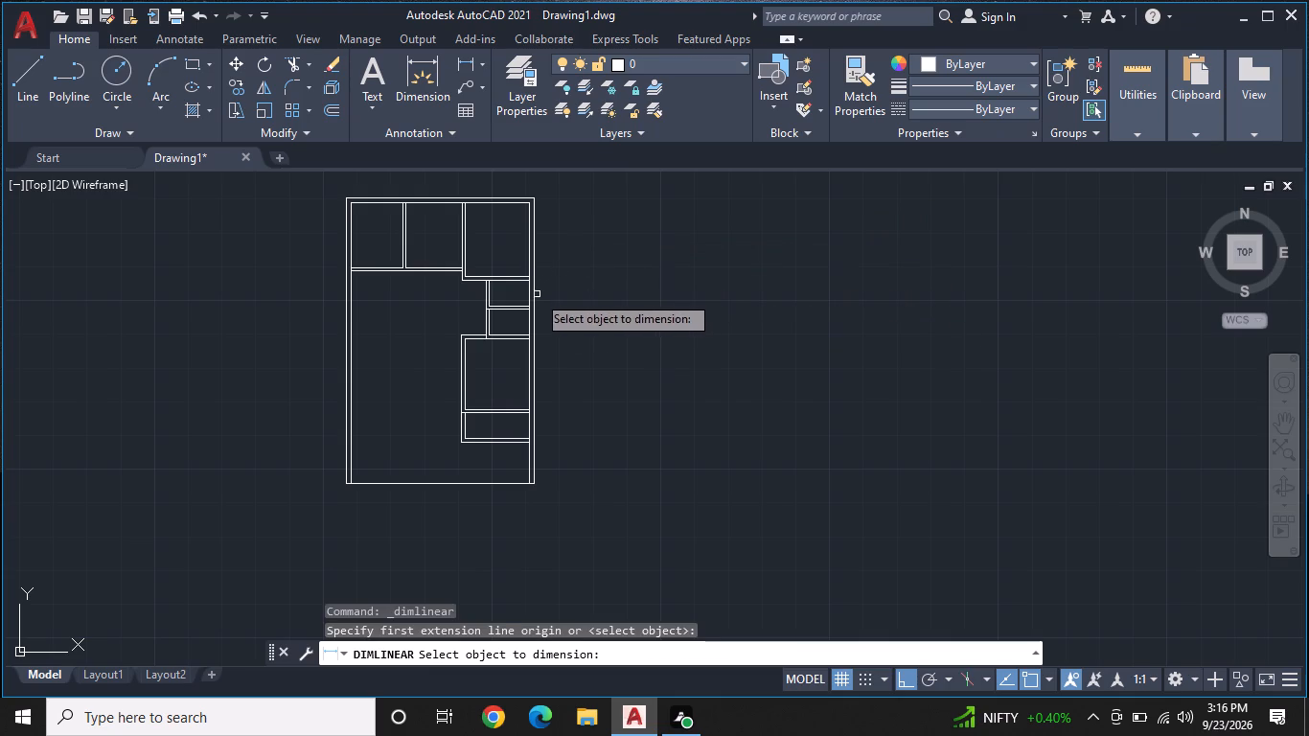
click(536, 295)
scroll(582, 300, up, 2)
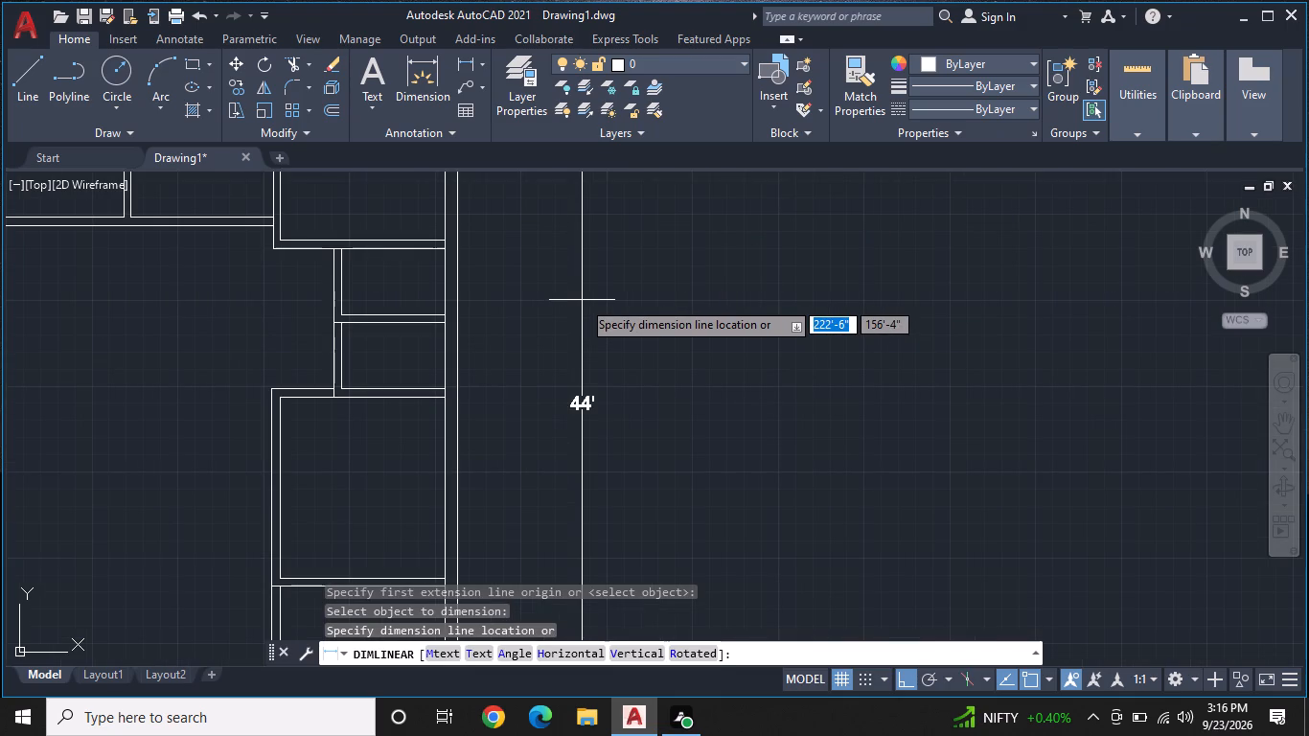
scroll(582, 300, down, 2)
key(space)
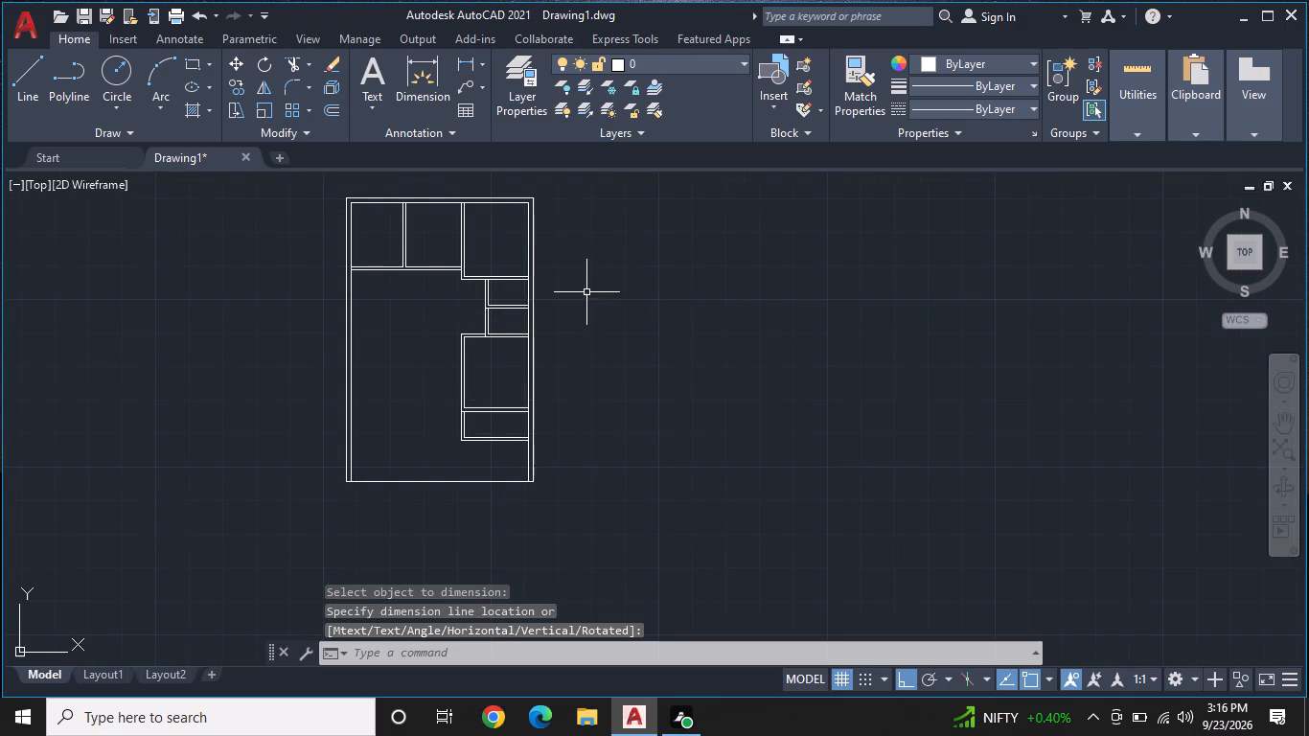
Check the full length of the top outer wall line with a linear dimension, without placing it.
middle_drag(517, 233, 538, 289)
key(space)
key(space)
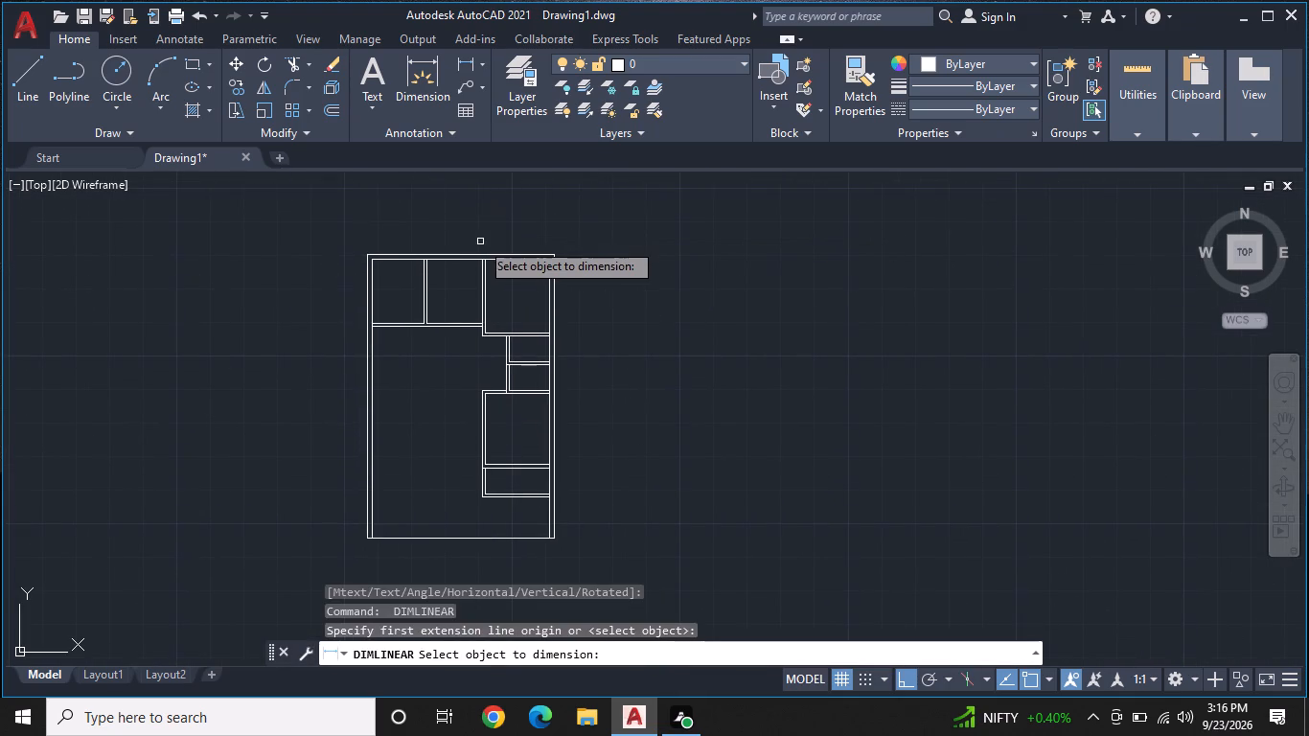
click(481, 254)
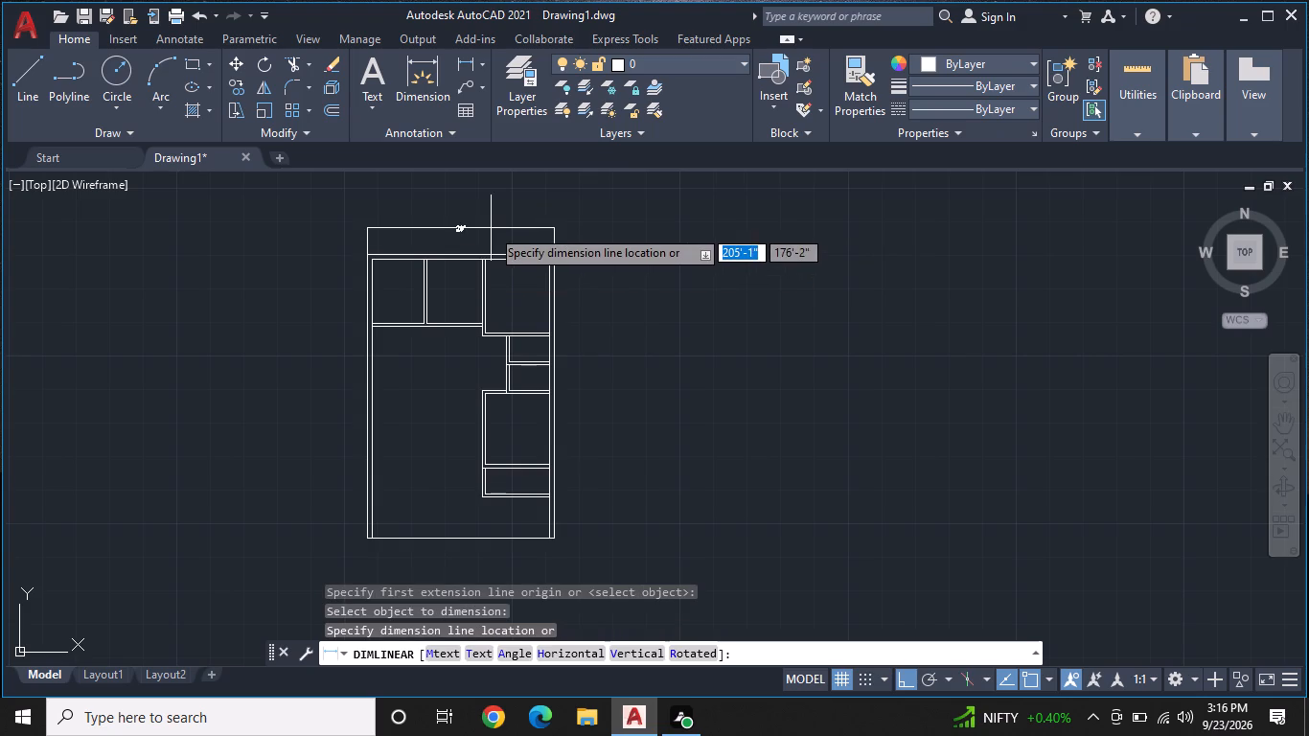
scroll(491, 228, up, 3)
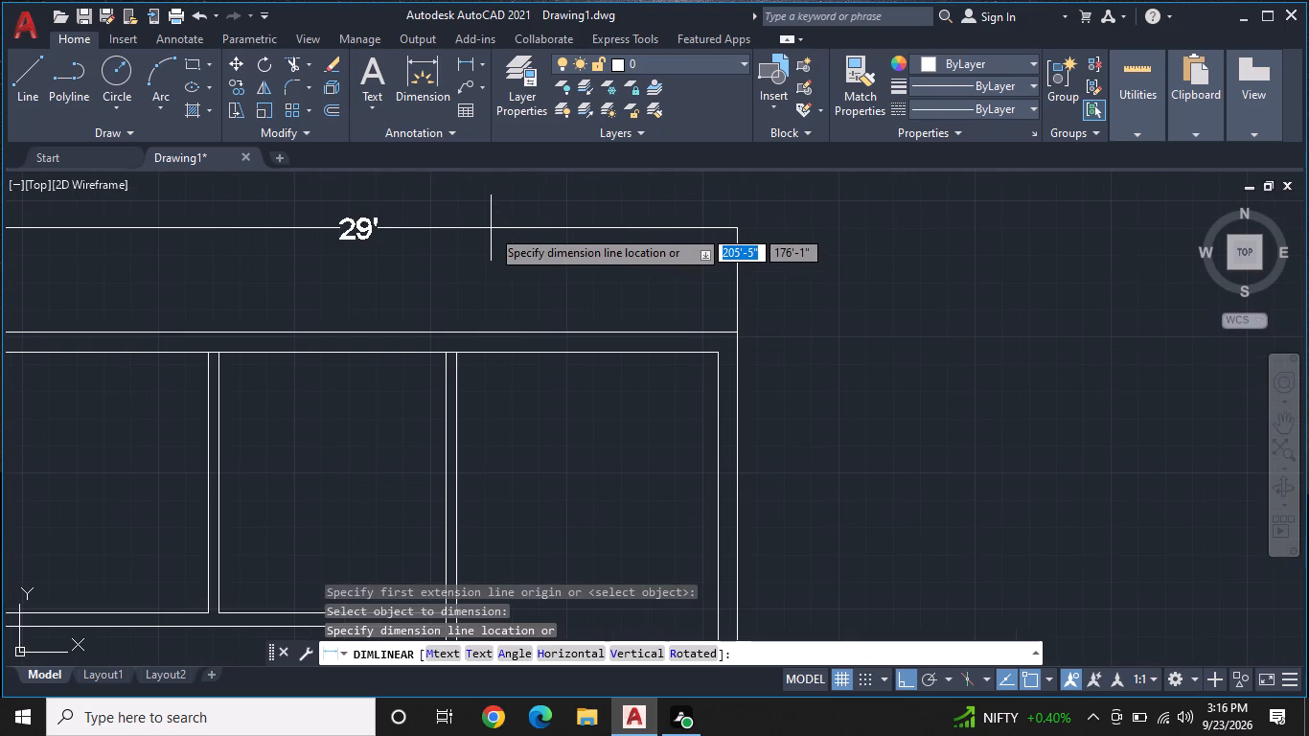
key(space)
scroll(489, 221, down, 2)
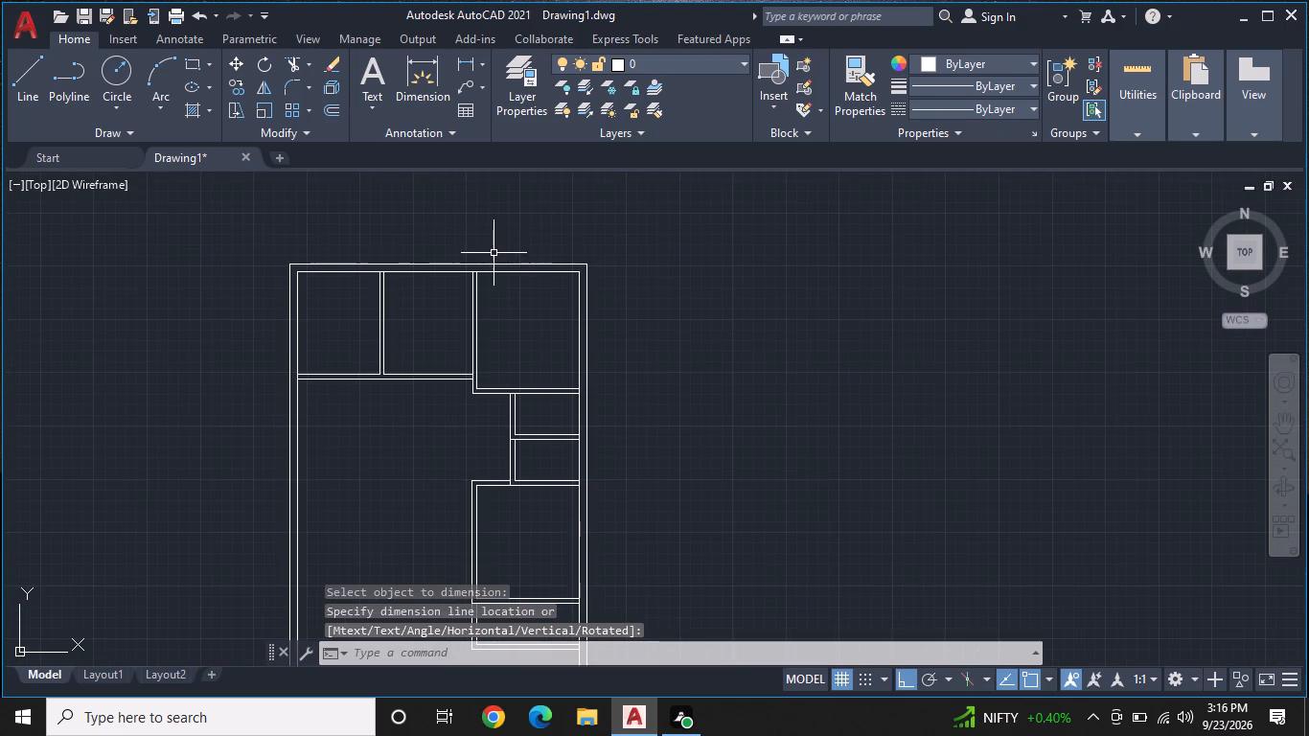
Examine the wall and room layout across the whole floor plan.
middle_drag(494, 253, 540, 207)
scroll(526, 214, up, 1)
scroll(514, 274, down, 1)
middle_drag(514, 276, 481, 241)
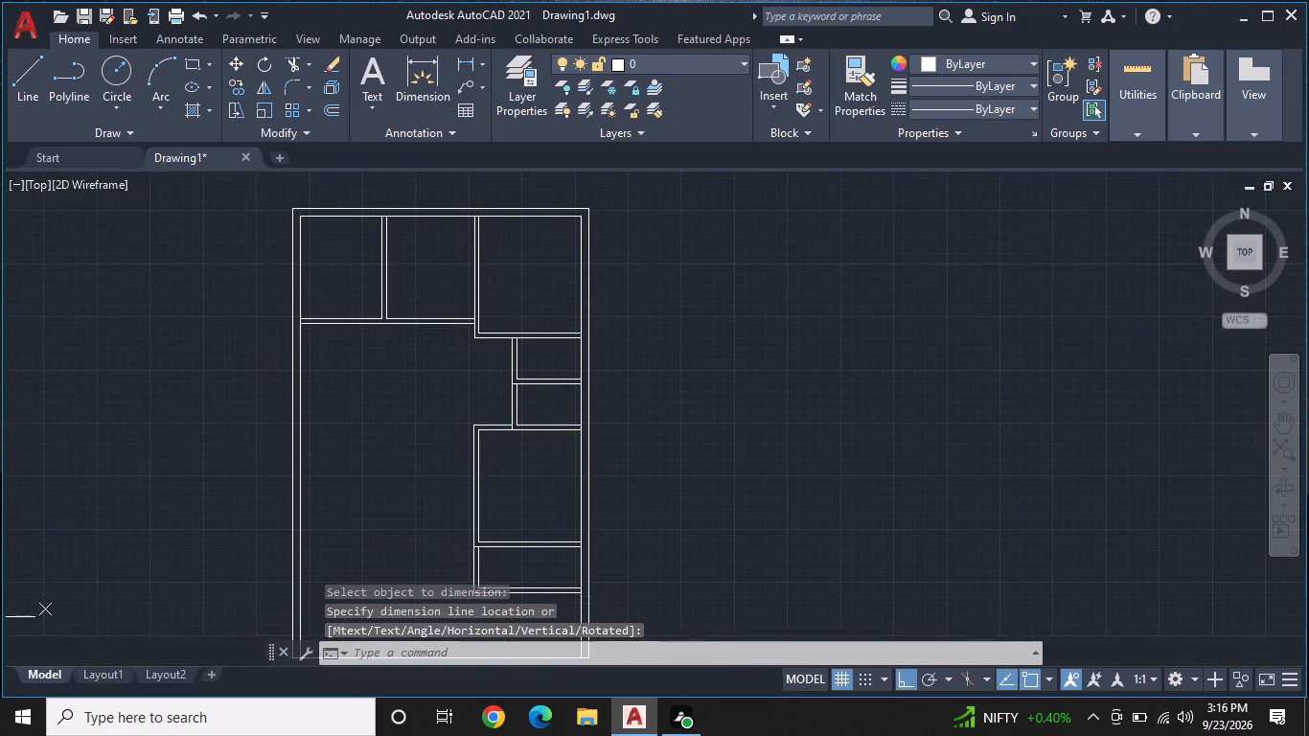
scroll(462, 238, down, 1)
middle_drag(502, 330, 419, 260)
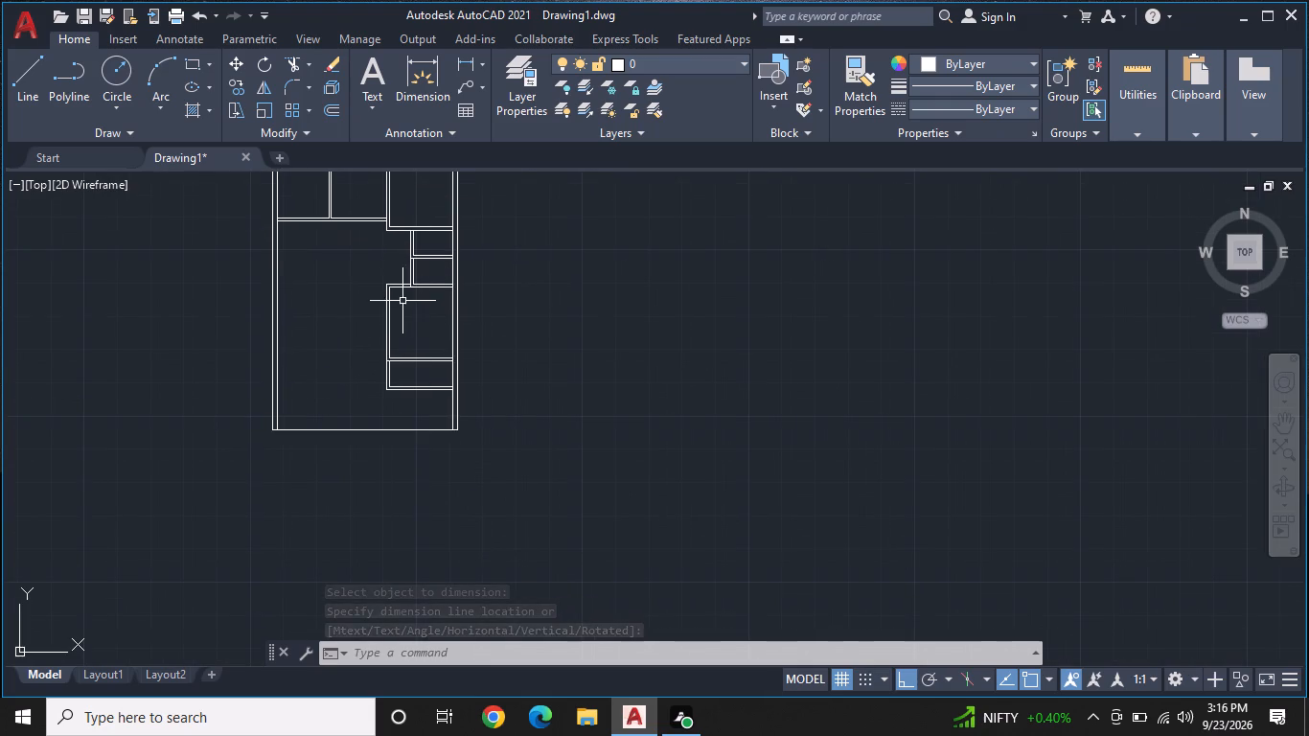
middle_drag(287, 225, 342, 290)
scroll(342, 290, up, 1)
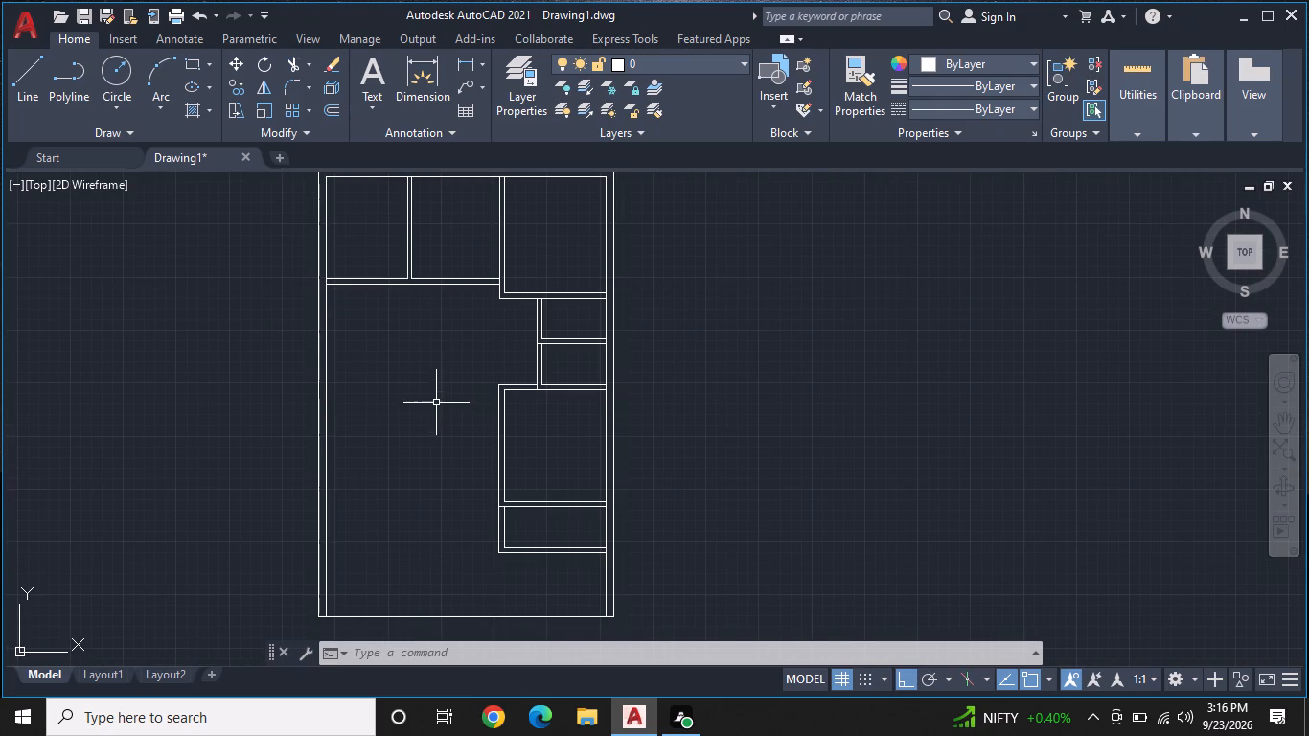
scroll(449, 414, up, 1)
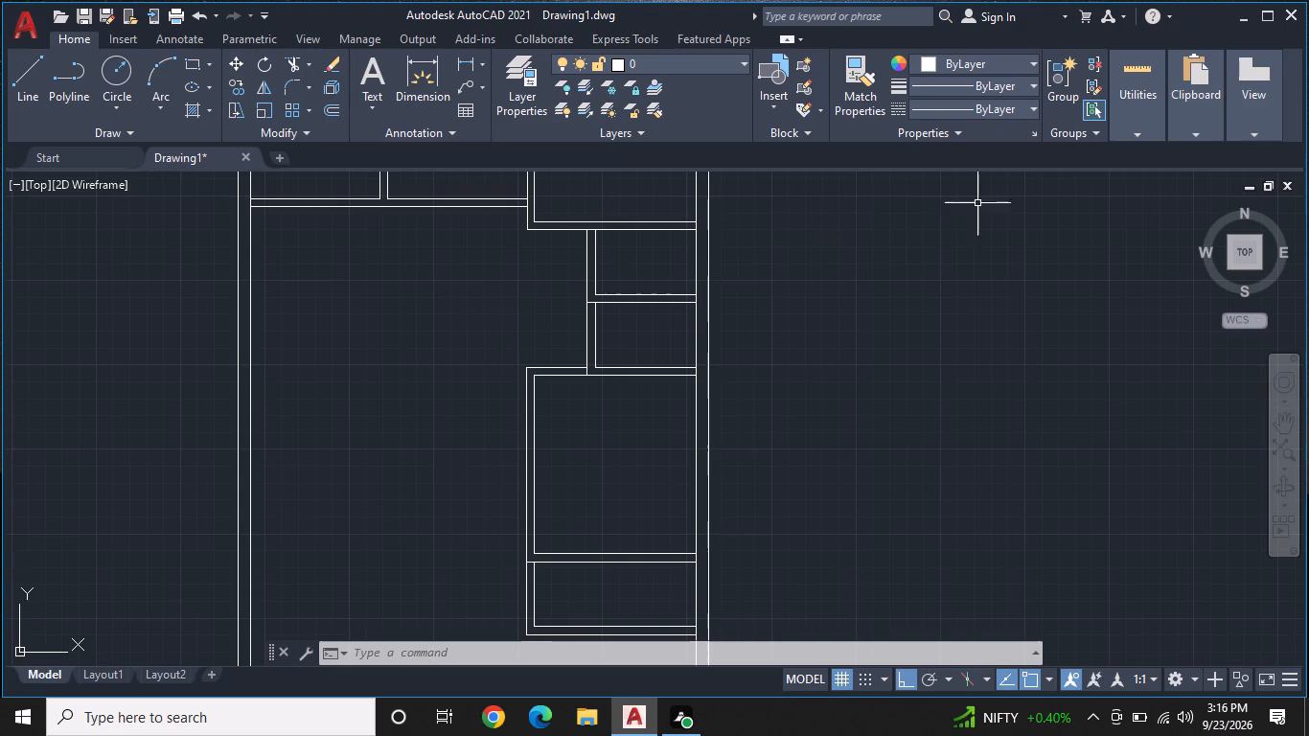
Quick-measure the interior sizes of the top-right room and the small room directly below it.
click(1129, 123)
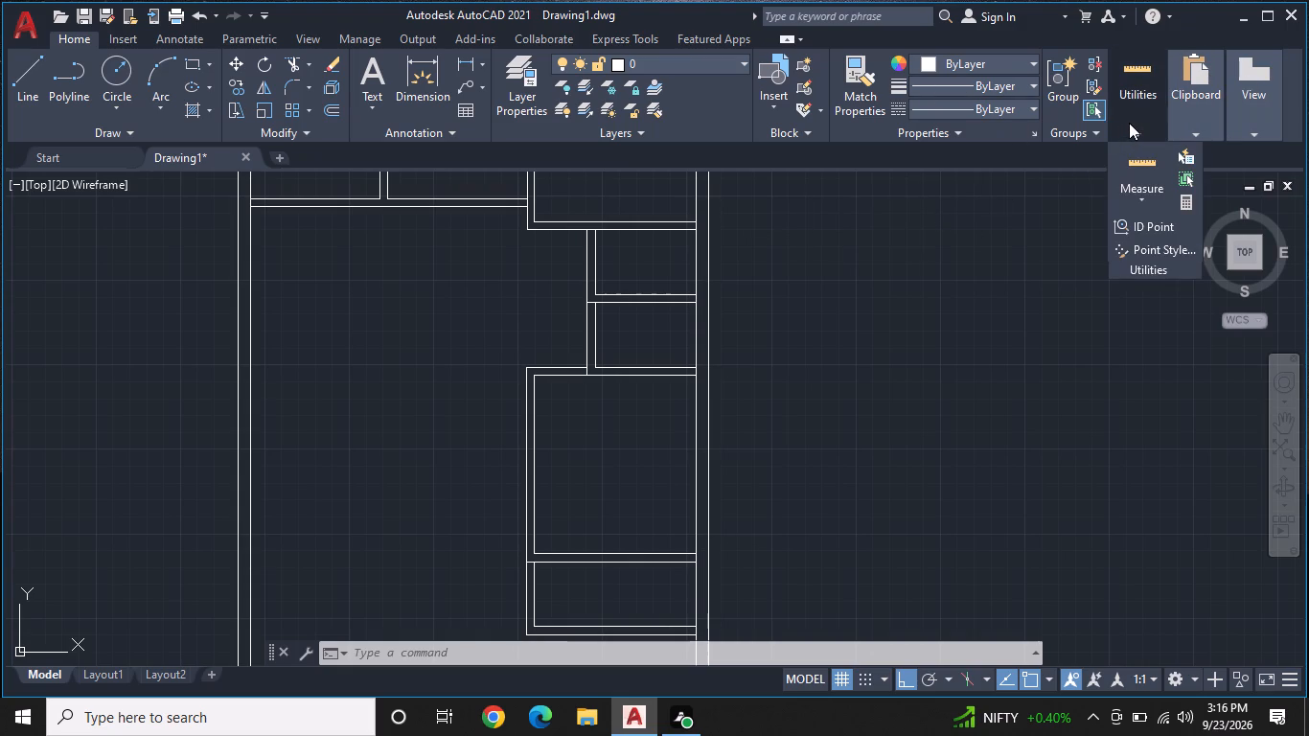
double_click(1139, 195)
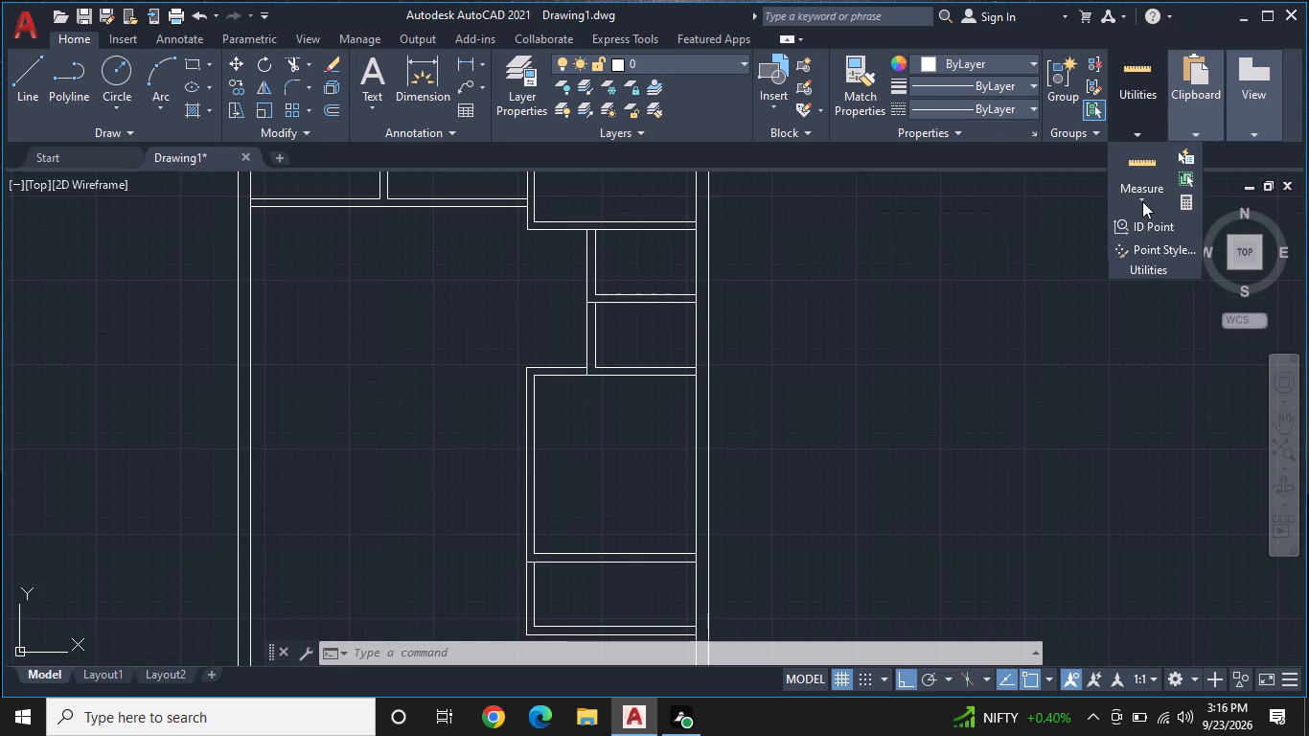
click(1142, 201)
click(1133, 240)
scroll(999, 275, down, 1)
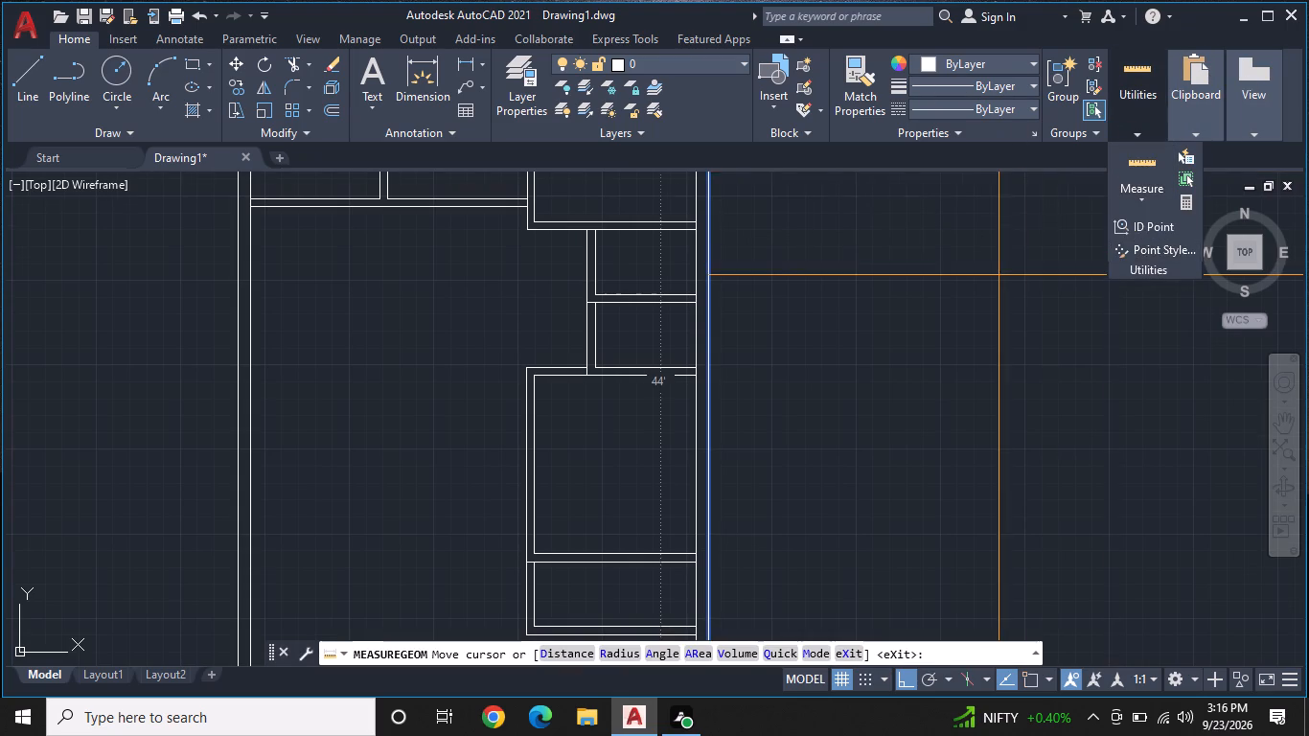
scroll(999, 275, down, 1)
scroll(854, 235, up, 2)
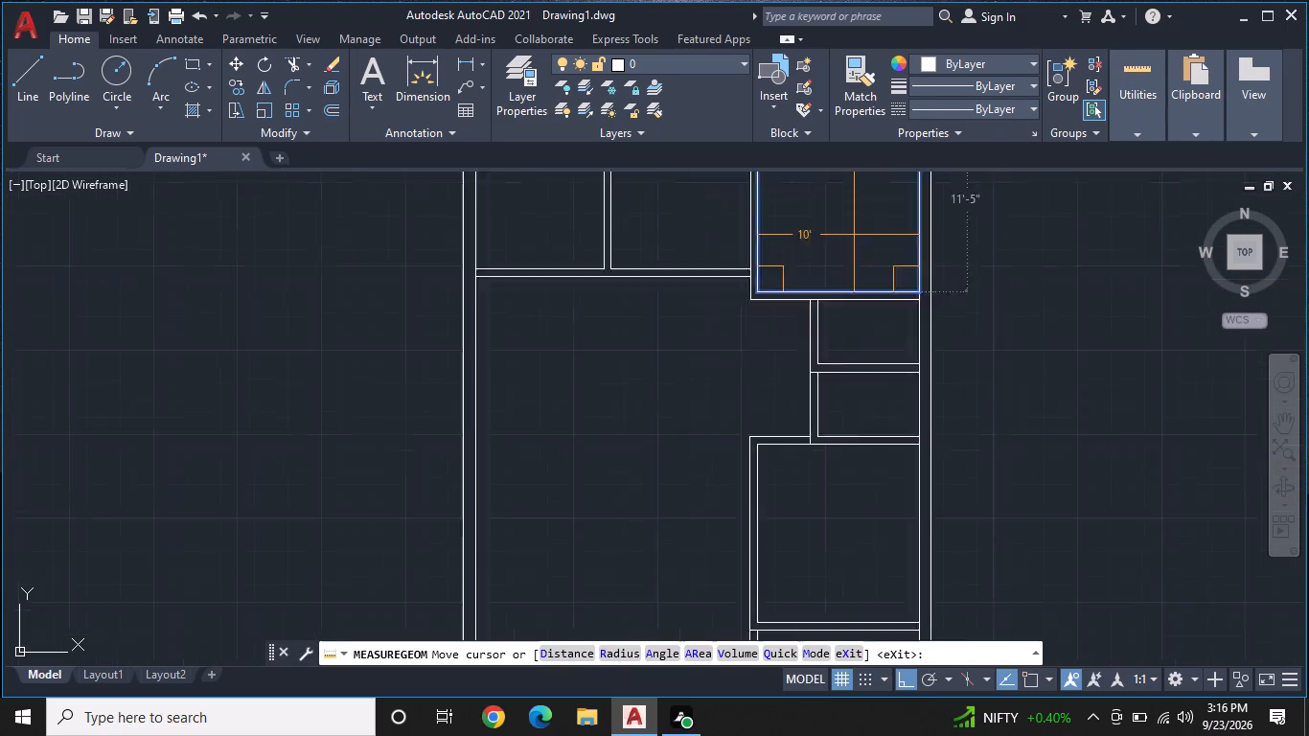
middle_drag(815, 247, 811, 296)
scroll(811, 296, down, 1)
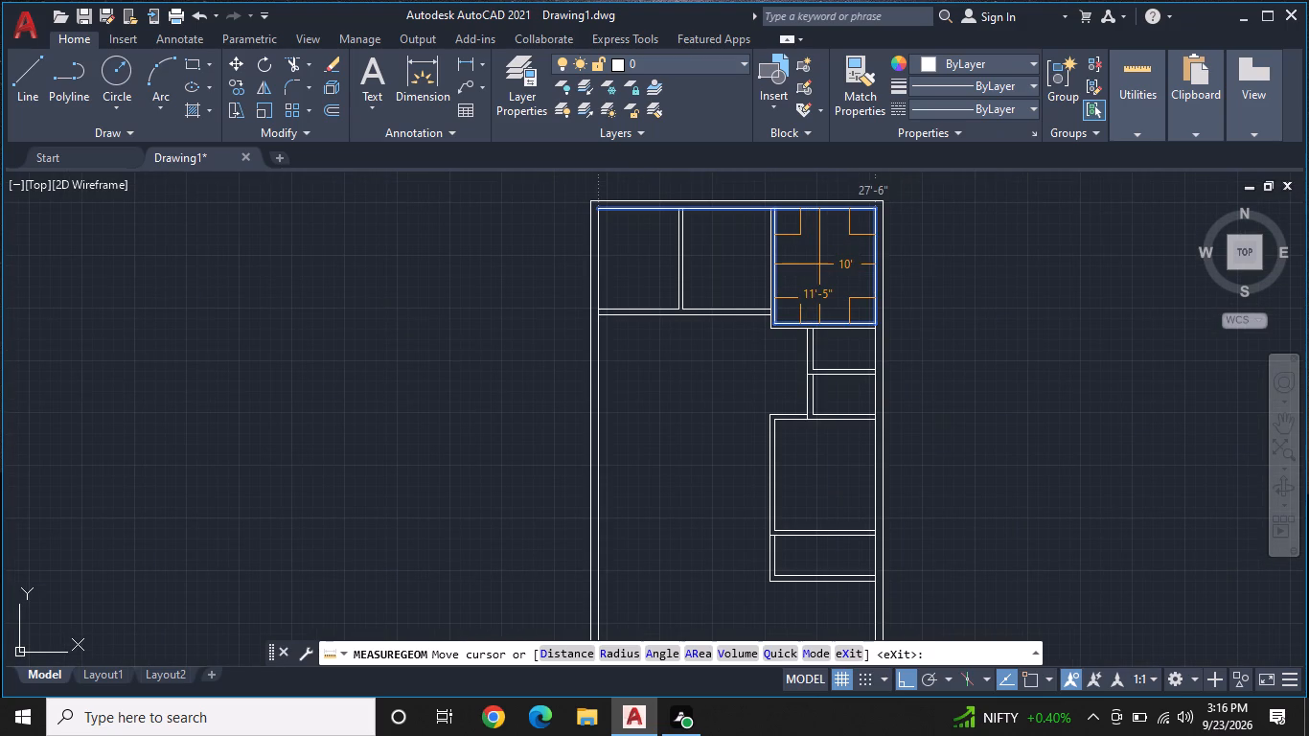
scroll(838, 350, up, 1)
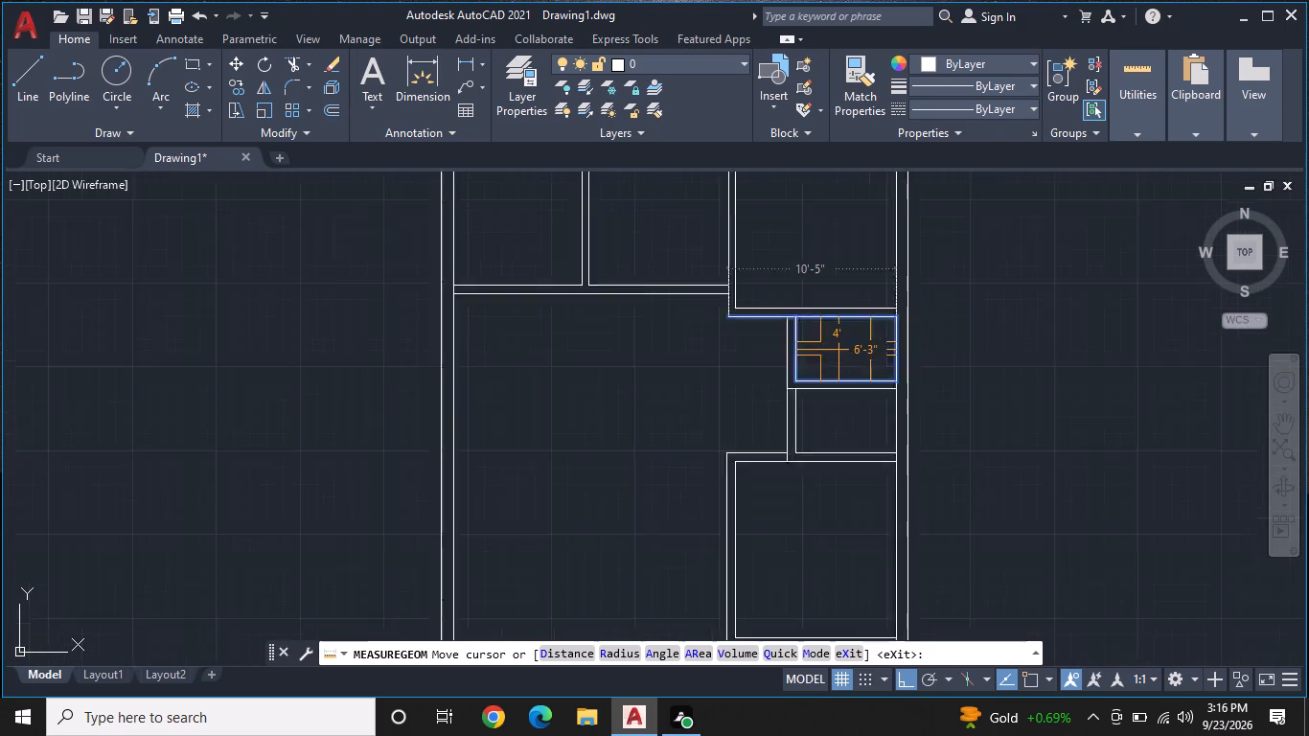
scroll(838, 350, up, 1)
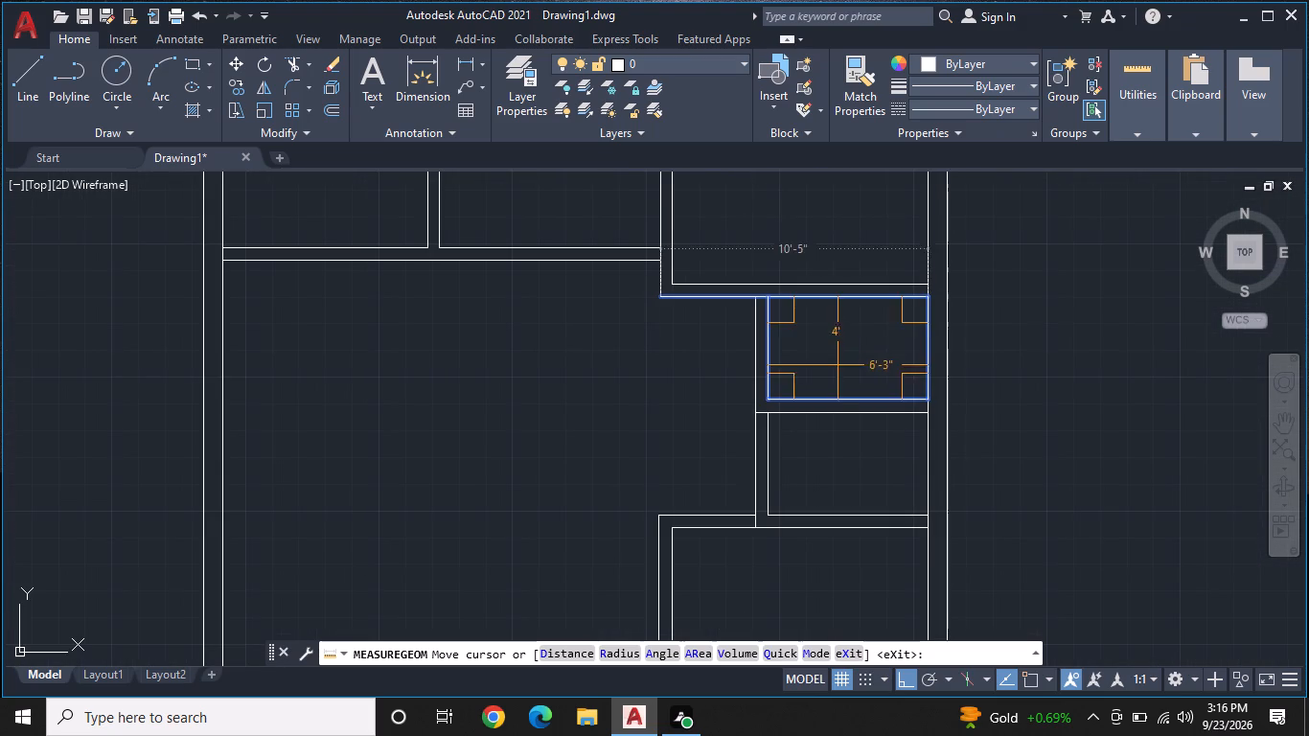
Quick-measure the remaining rooms stacked along the right wall and the open space beneath them, and end the measurement.
middle_drag(840, 449, 857, 348)
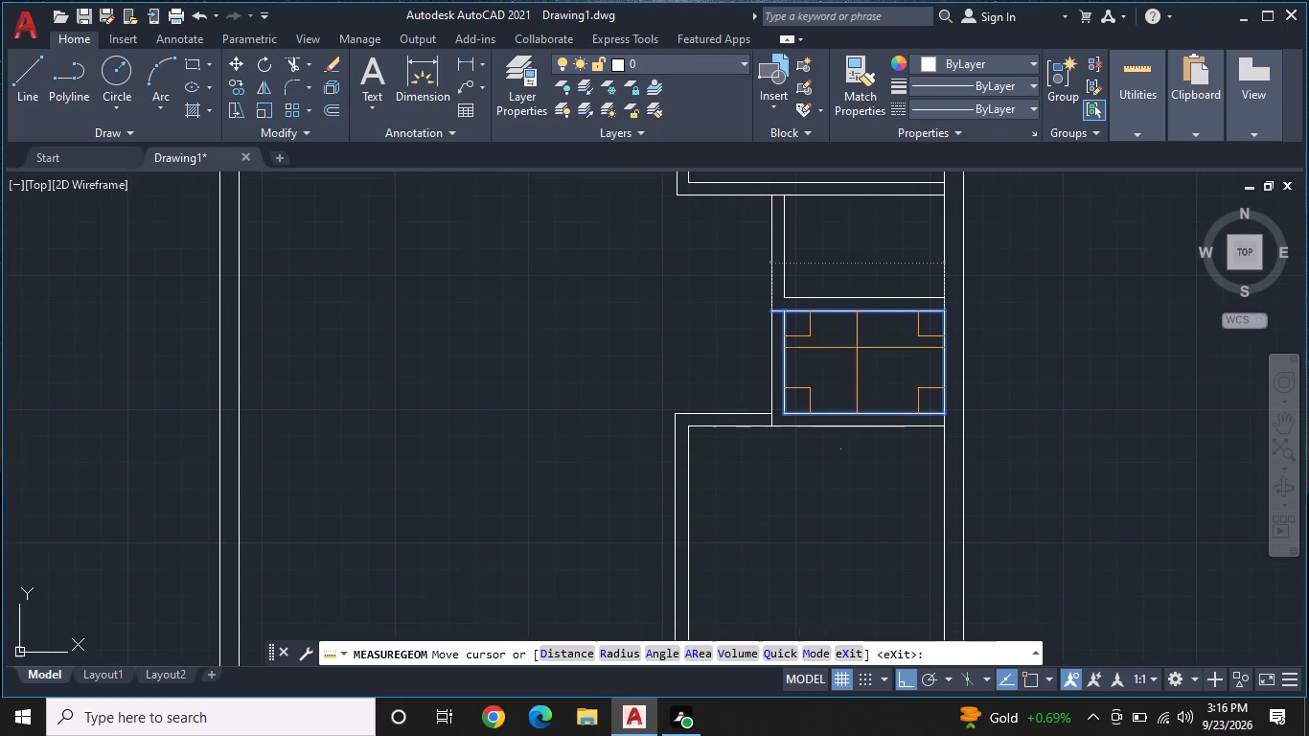
middle_drag(857, 584, 834, 502)
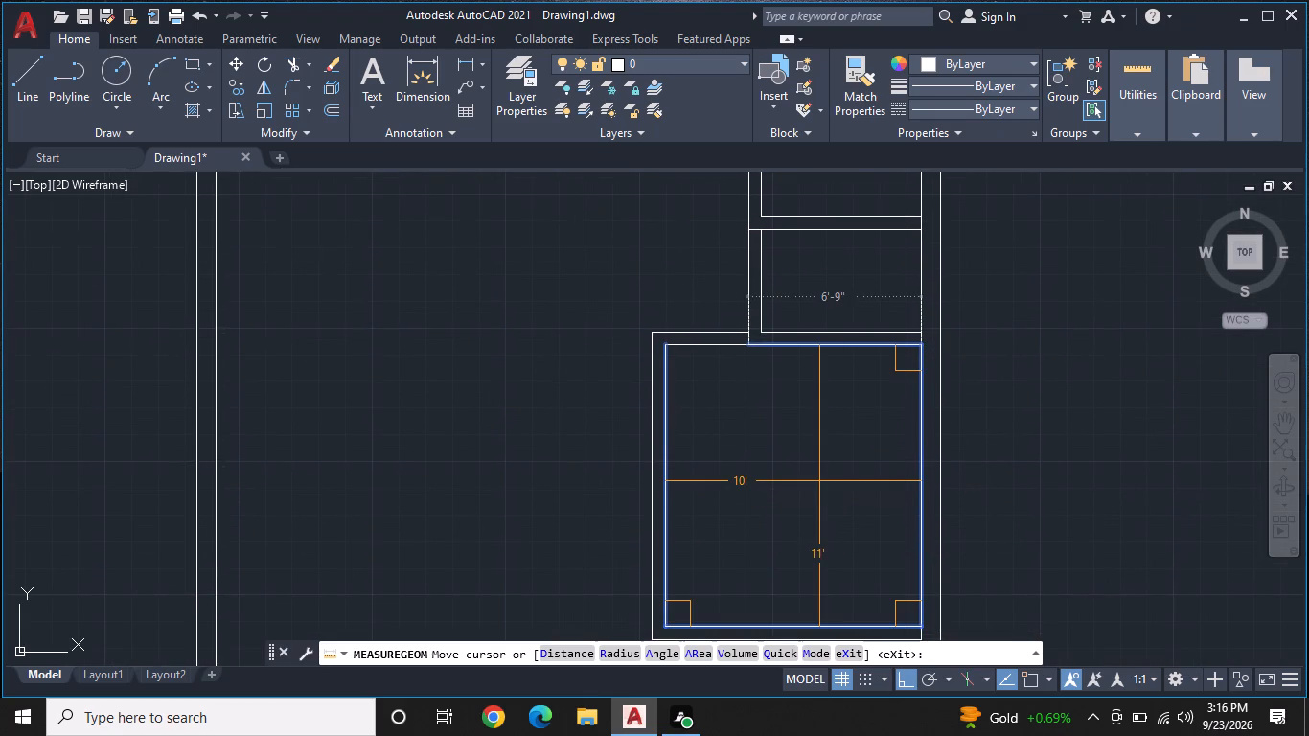
scroll(825, 489, down, 1)
middle_drag(826, 472, 826, 469)
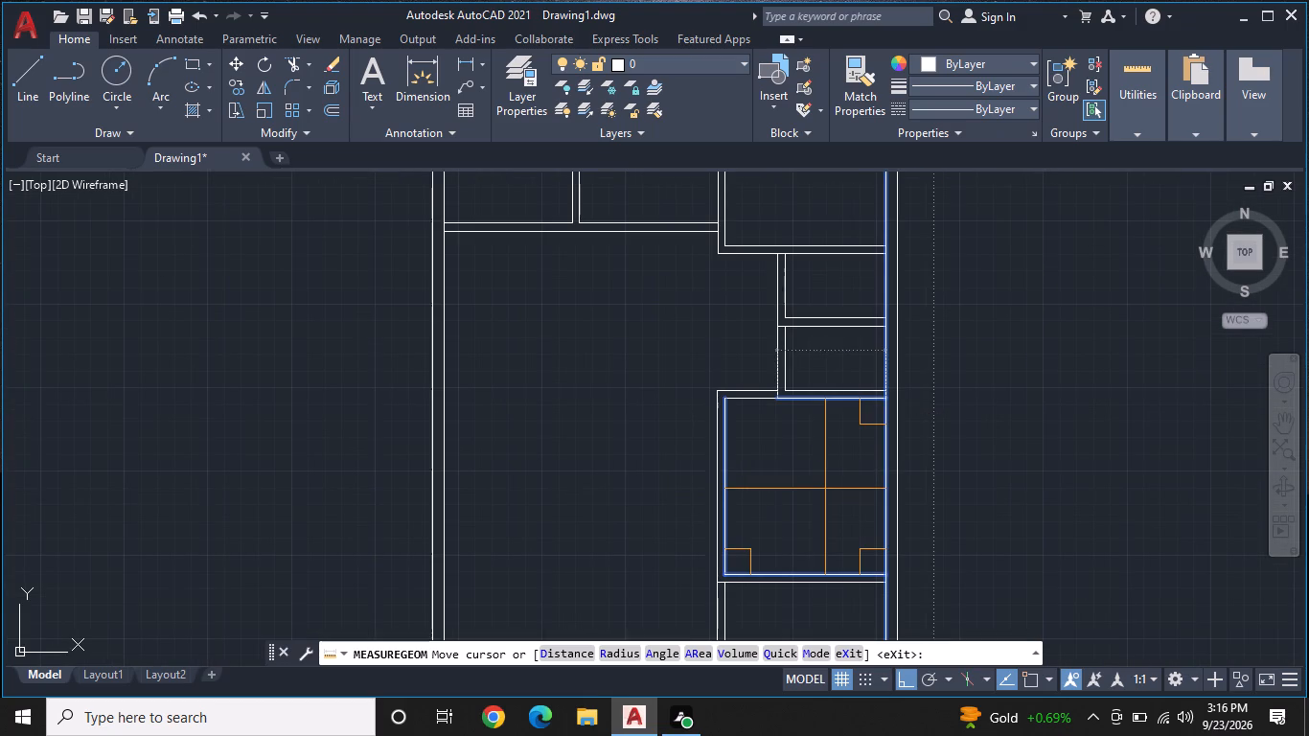
middle_drag(826, 469, 815, 417)
middle_drag(779, 560, 772, 539)
scroll(772, 539, up, 1)
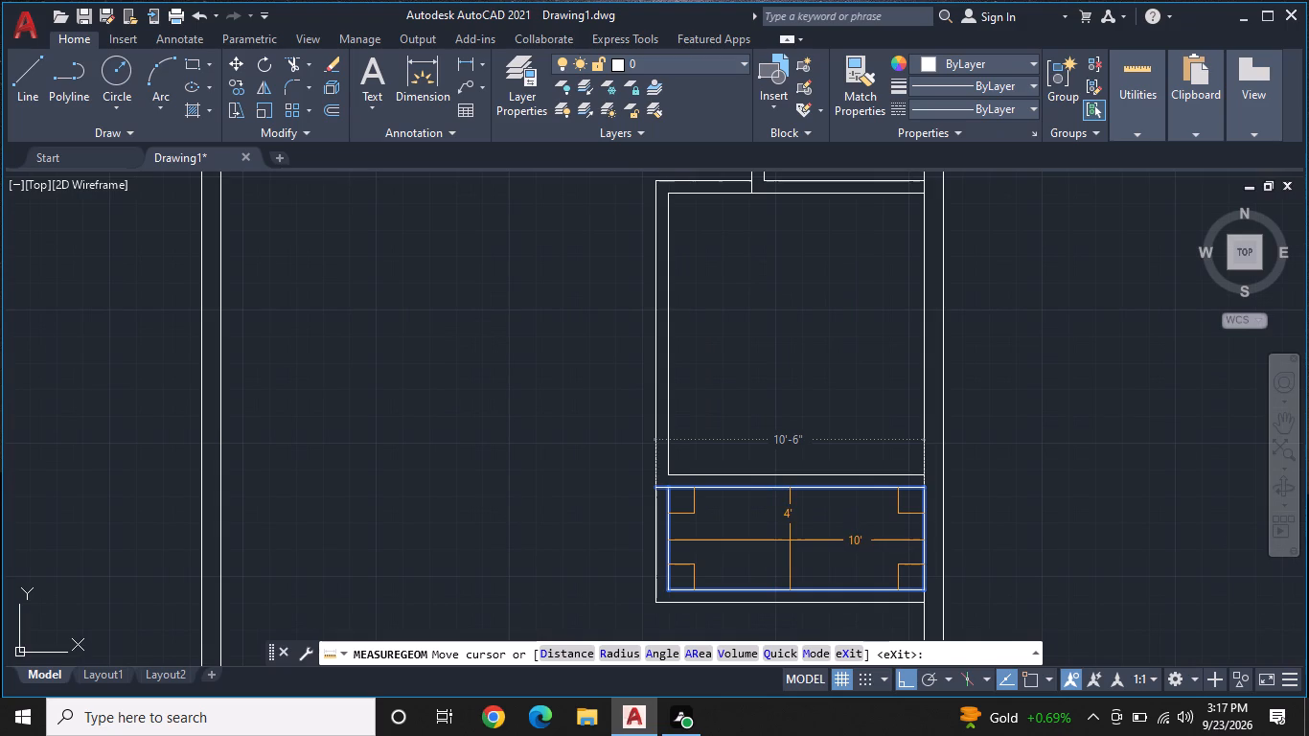
scroll(790, 540, down, 1)
middle_drag(783, 559, 782, 546)
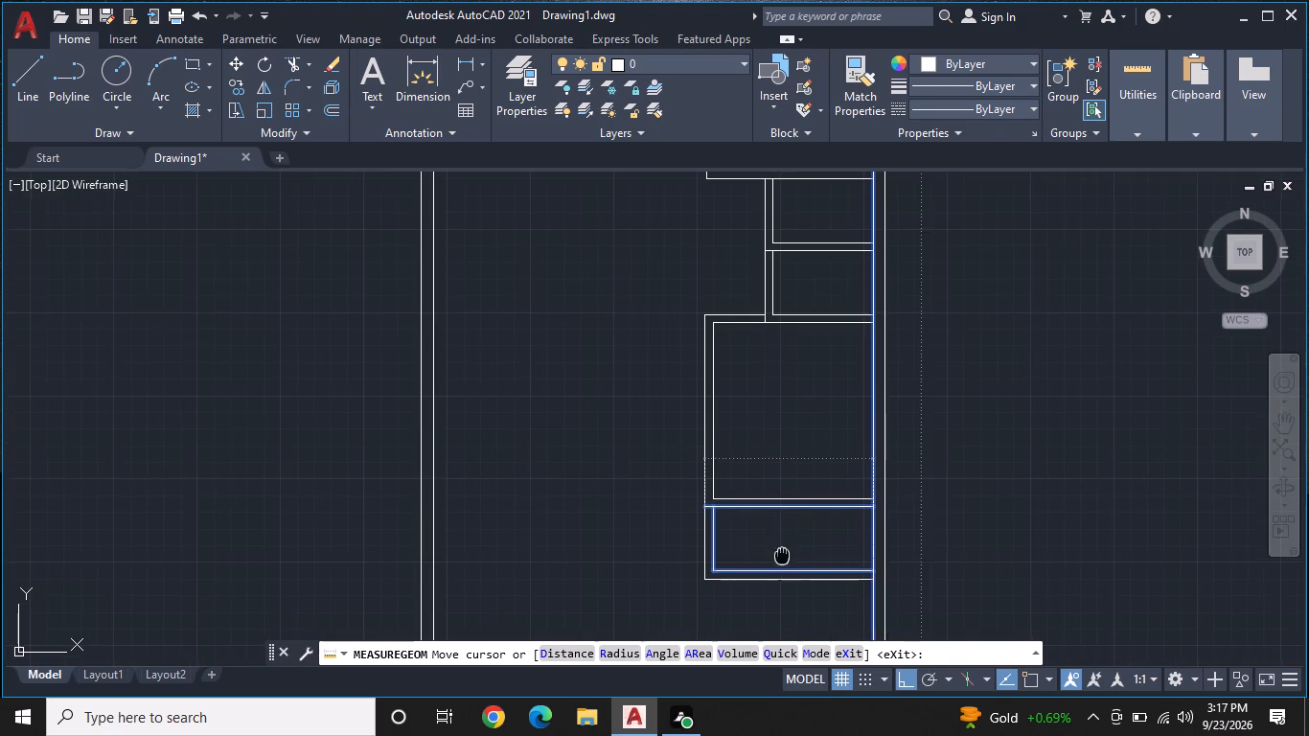
middle_drag(782, 546, 809, 475)
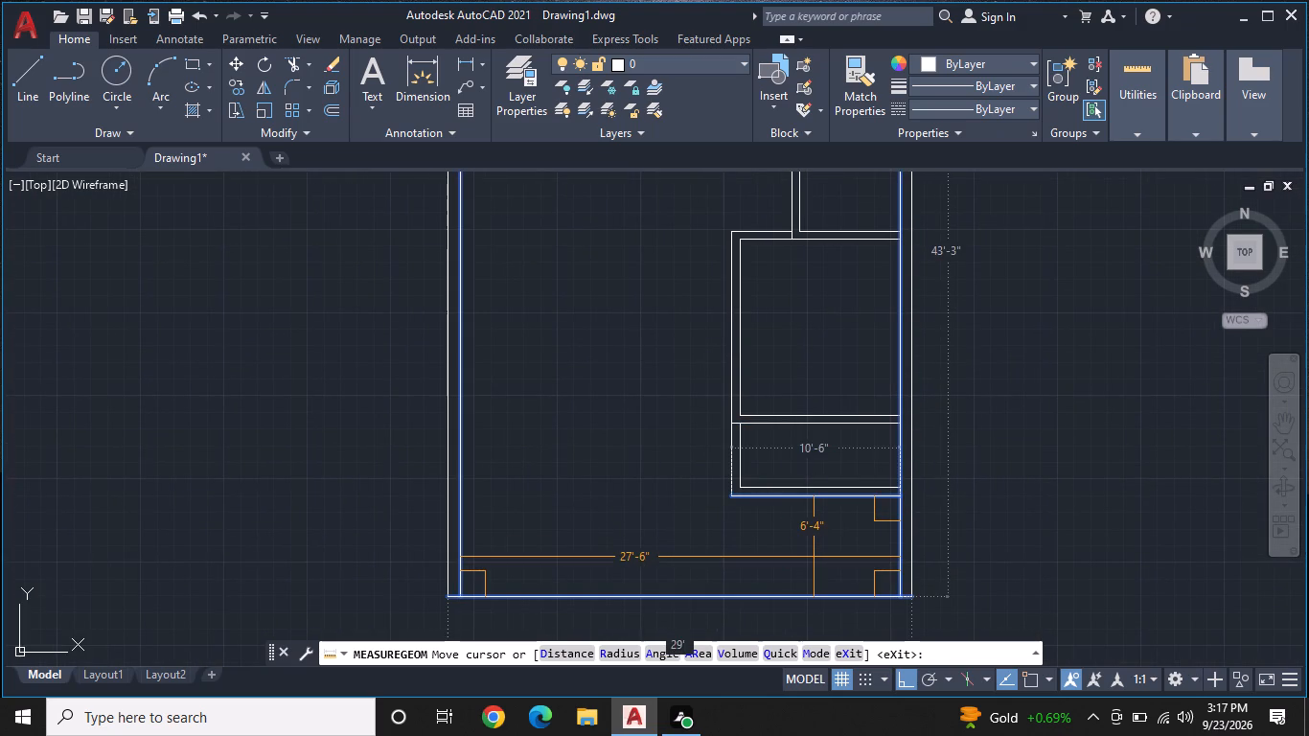
scroll(814, 557, down, 1)
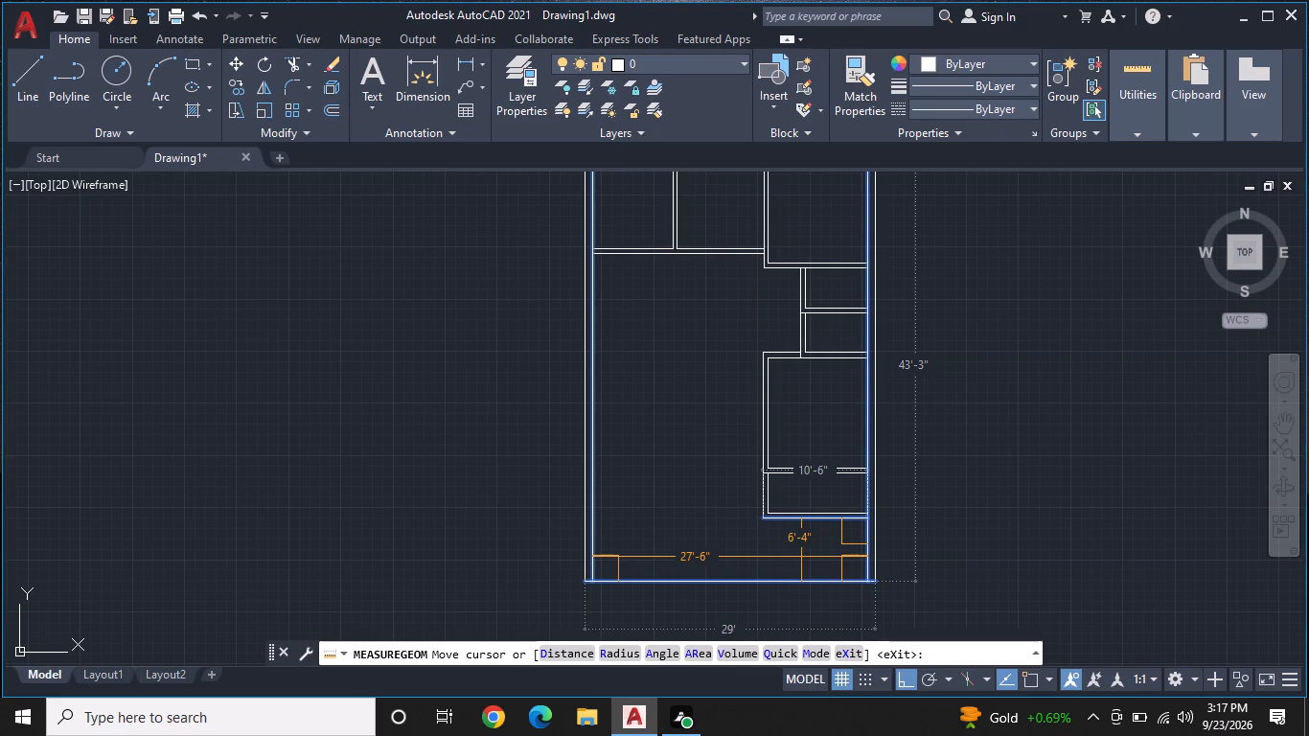
key(Escape)
Start a line at the left room's upper-left inner corner and draw it 15'10" down along the left outer wall.
middle_drag(782, 535, 723, 551)
scroll(664, 532, up, 1)
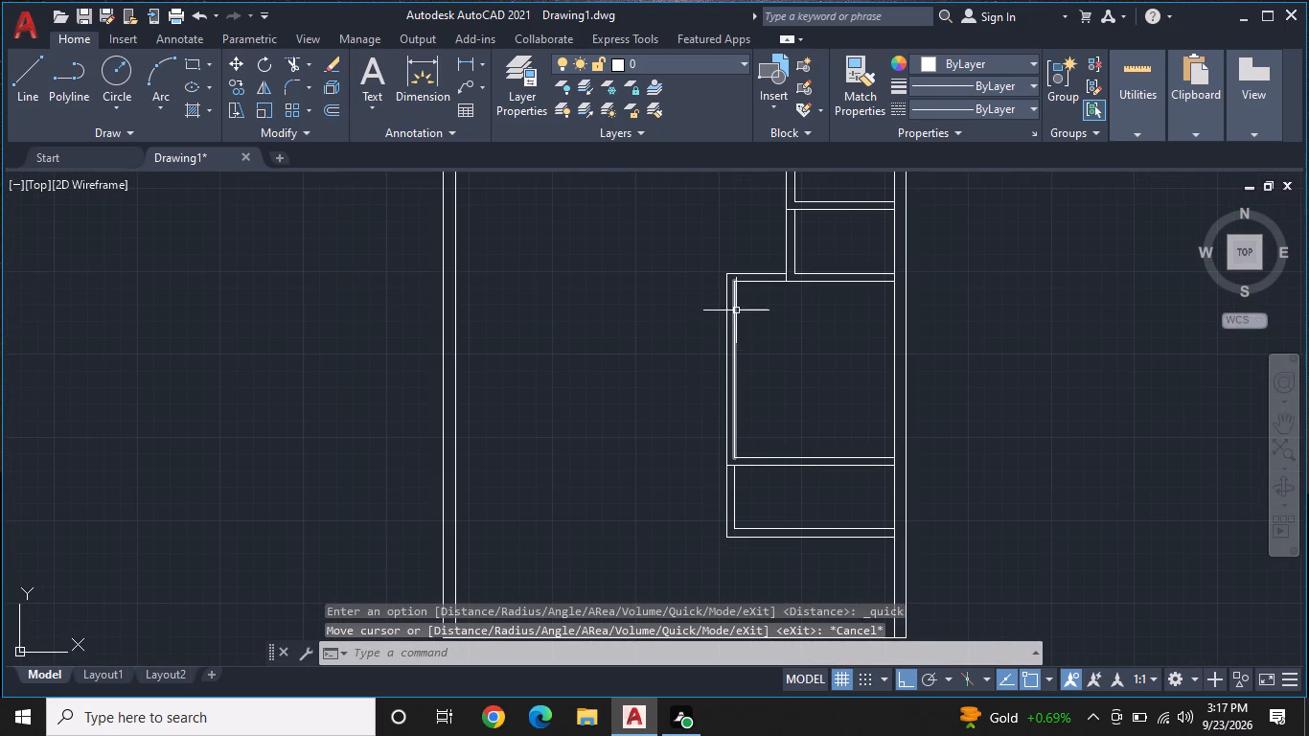
scroll(722, 339, up, 1)
middle_click(716, 347)
scroll(714, 349, down, 1)
middle_drag(595, 240, 627, 316)
middle_drag(600, 252, 668, 343)
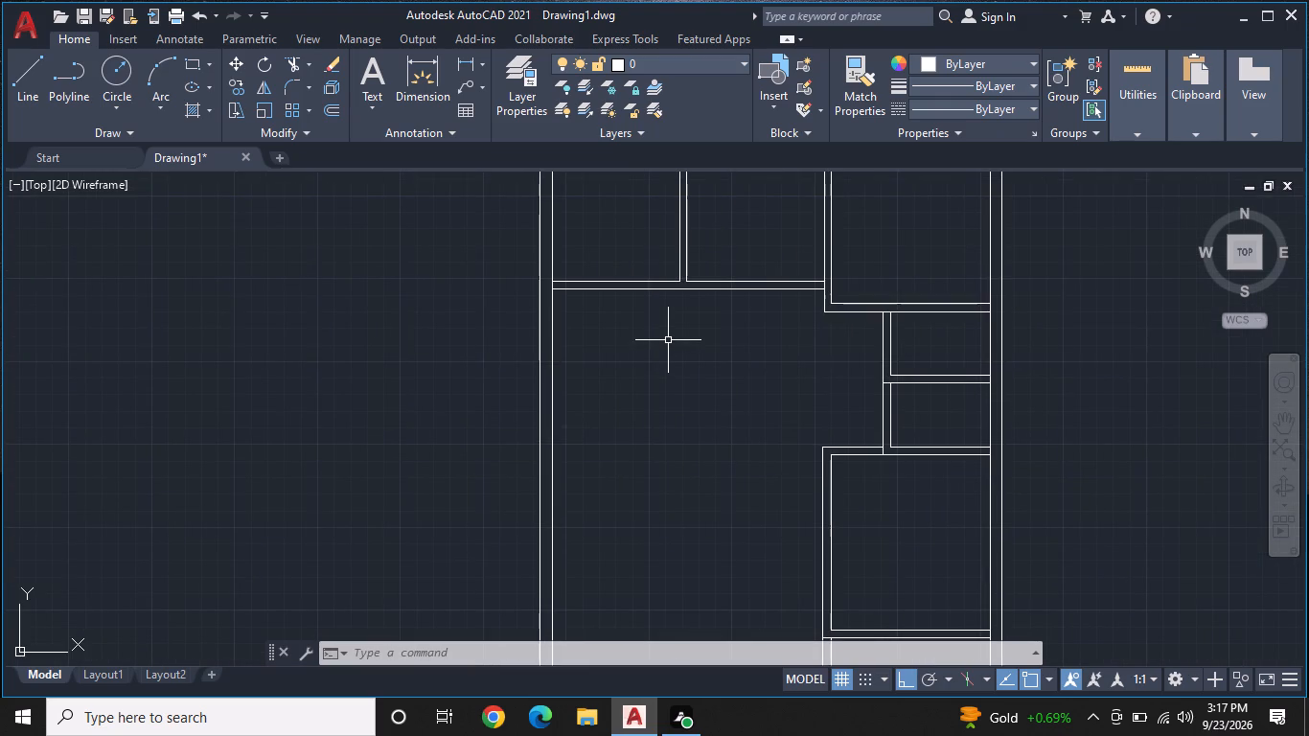
text(L)
key(space)
scroll(562, 286, up, 3)
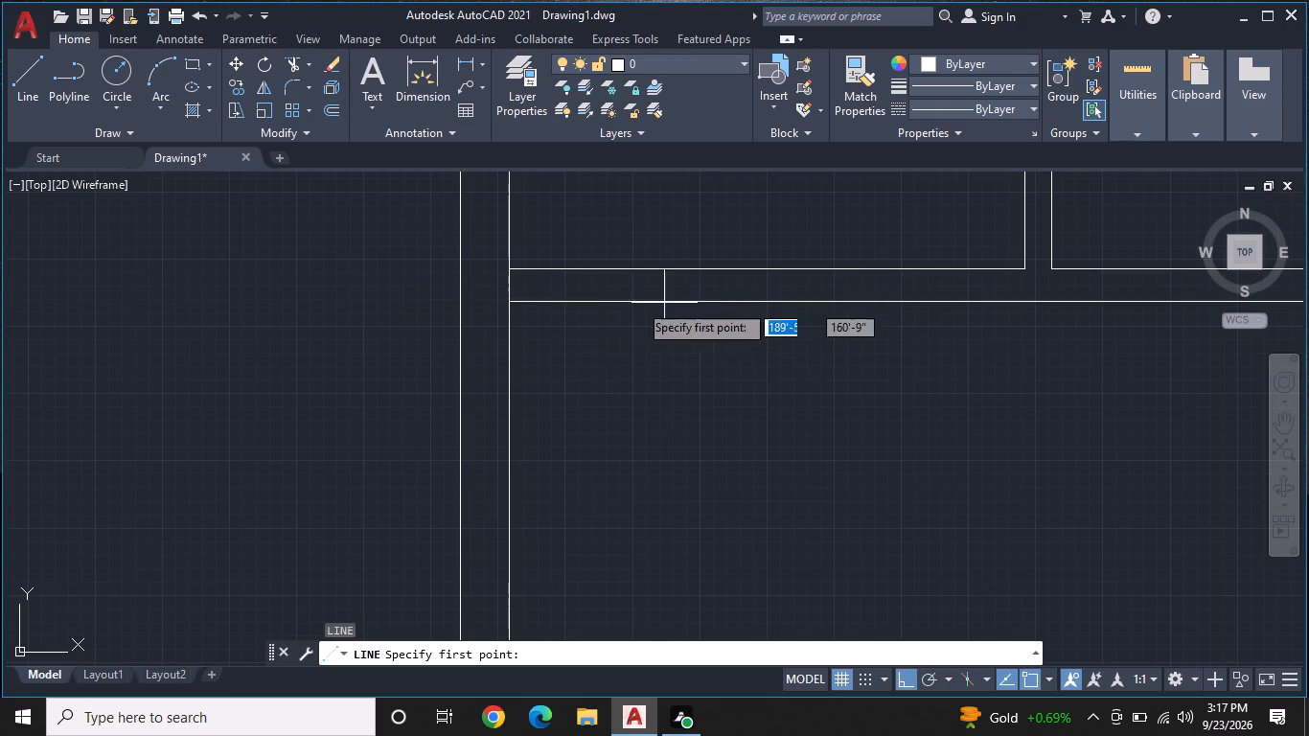
click(507, 301)
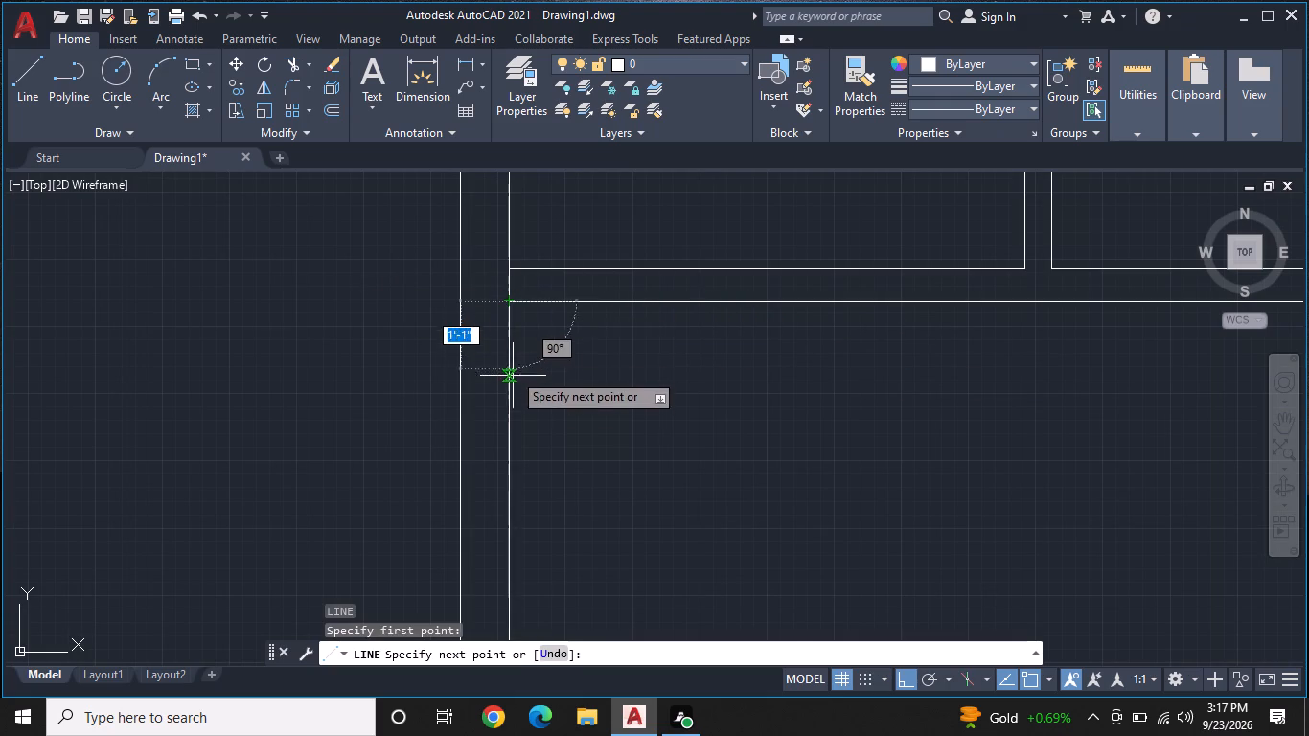
middle_drag(513, 384, 525, 296)
scroll(525, 296, down, 3)
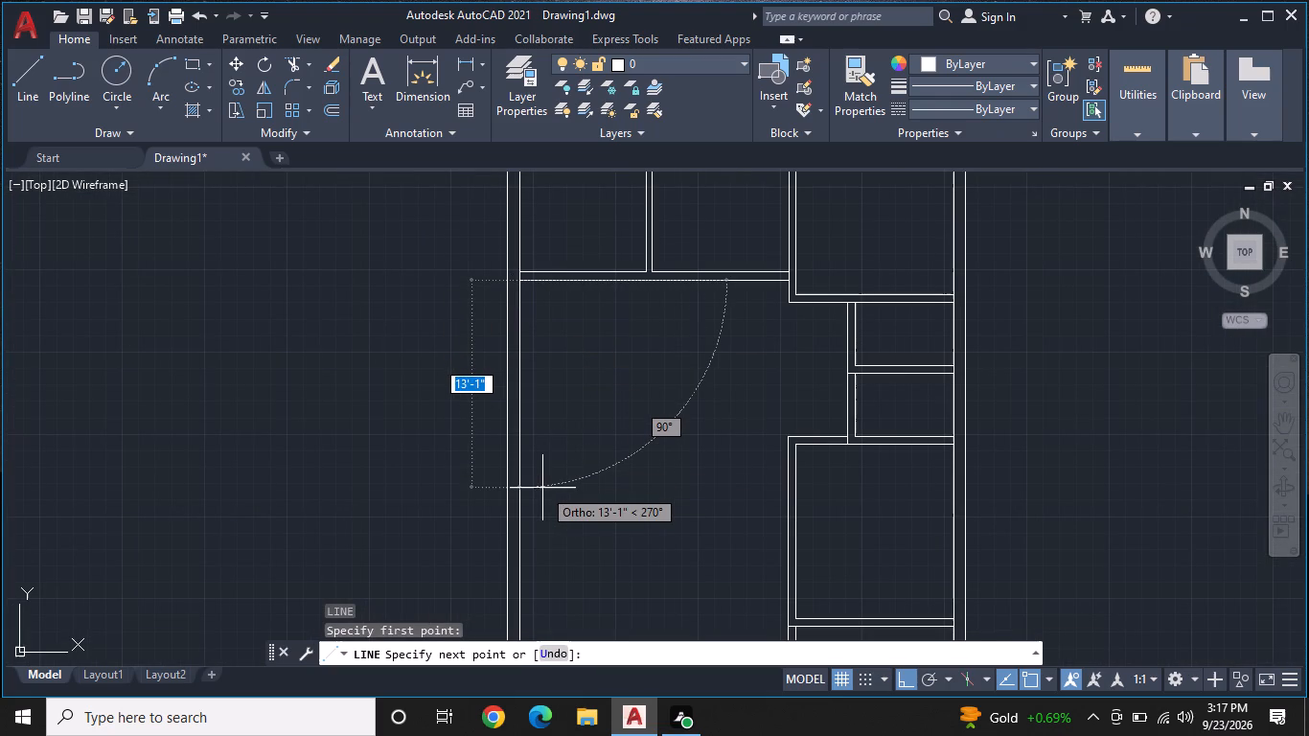
text(15')
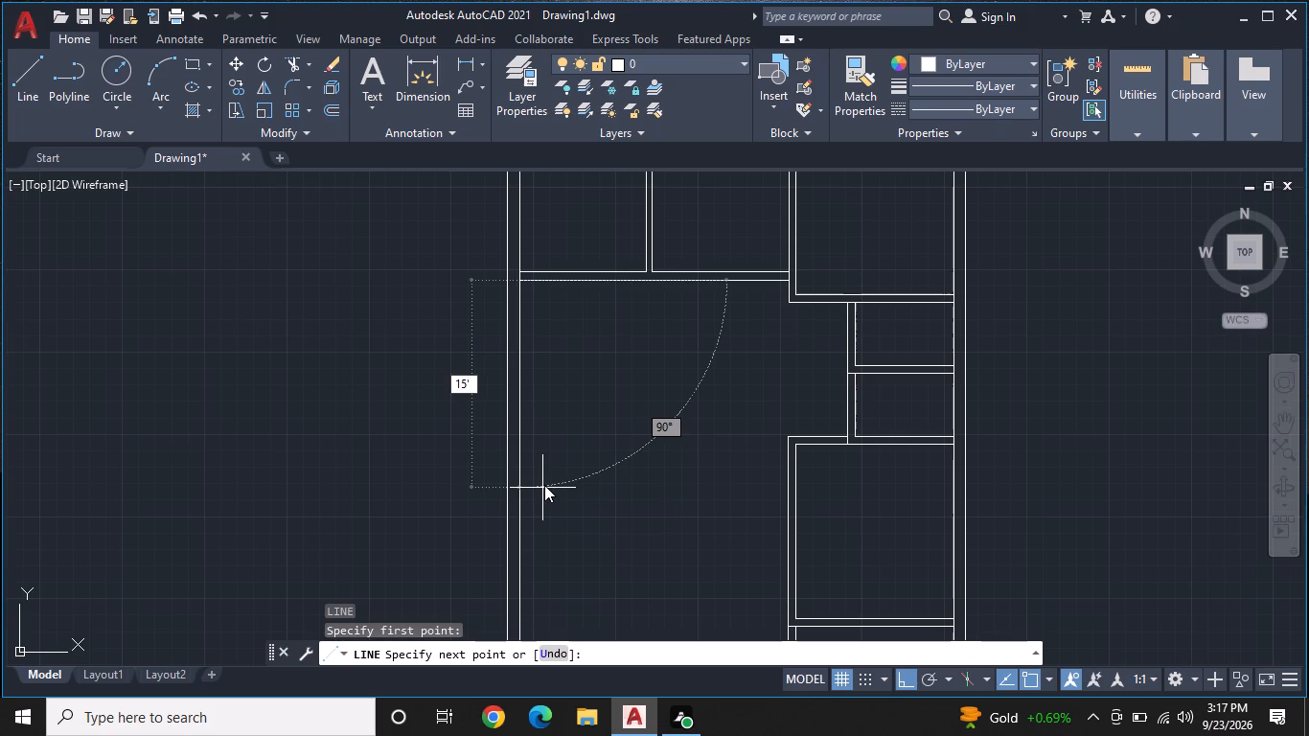
key(1)
key(0)
key(shift+quotedbl)
key(Return)
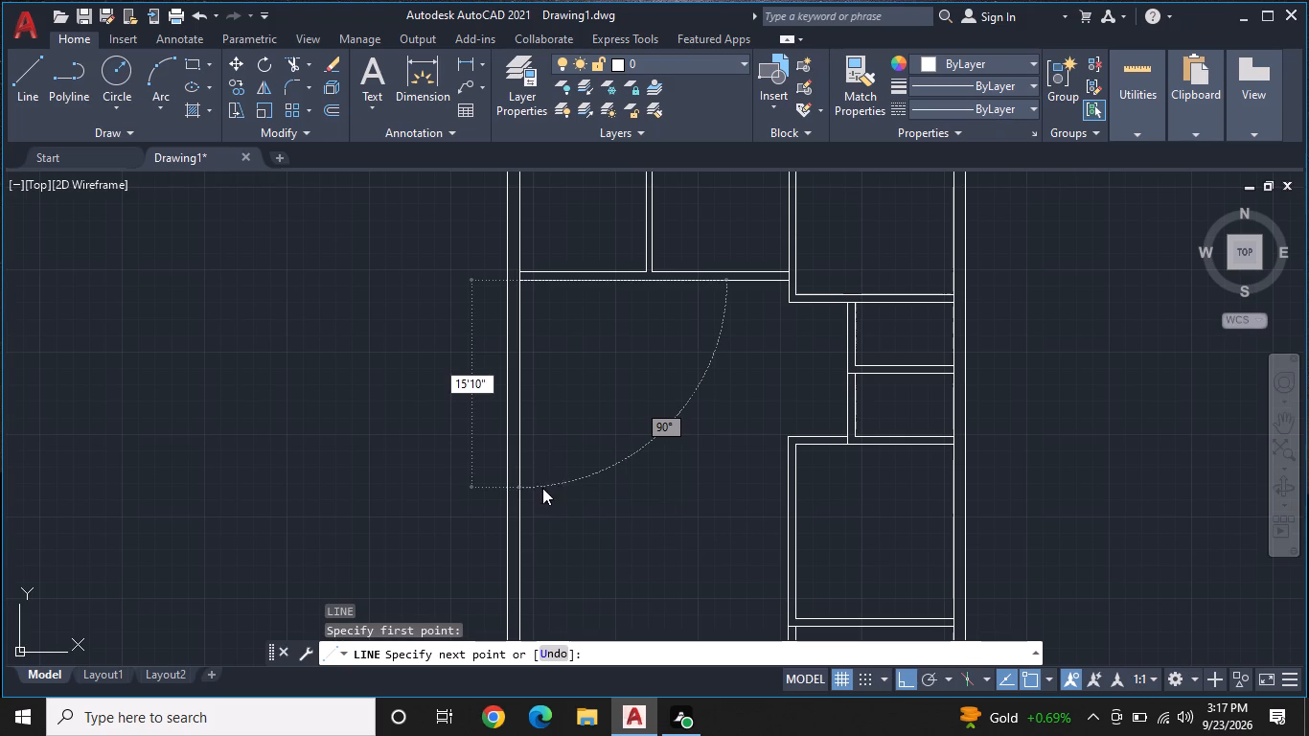
Continue the line 17'1" horizontally to the right, then vertically up to the top edge of the larger lower right-wall room.
scroll(542, 488, down, 2)
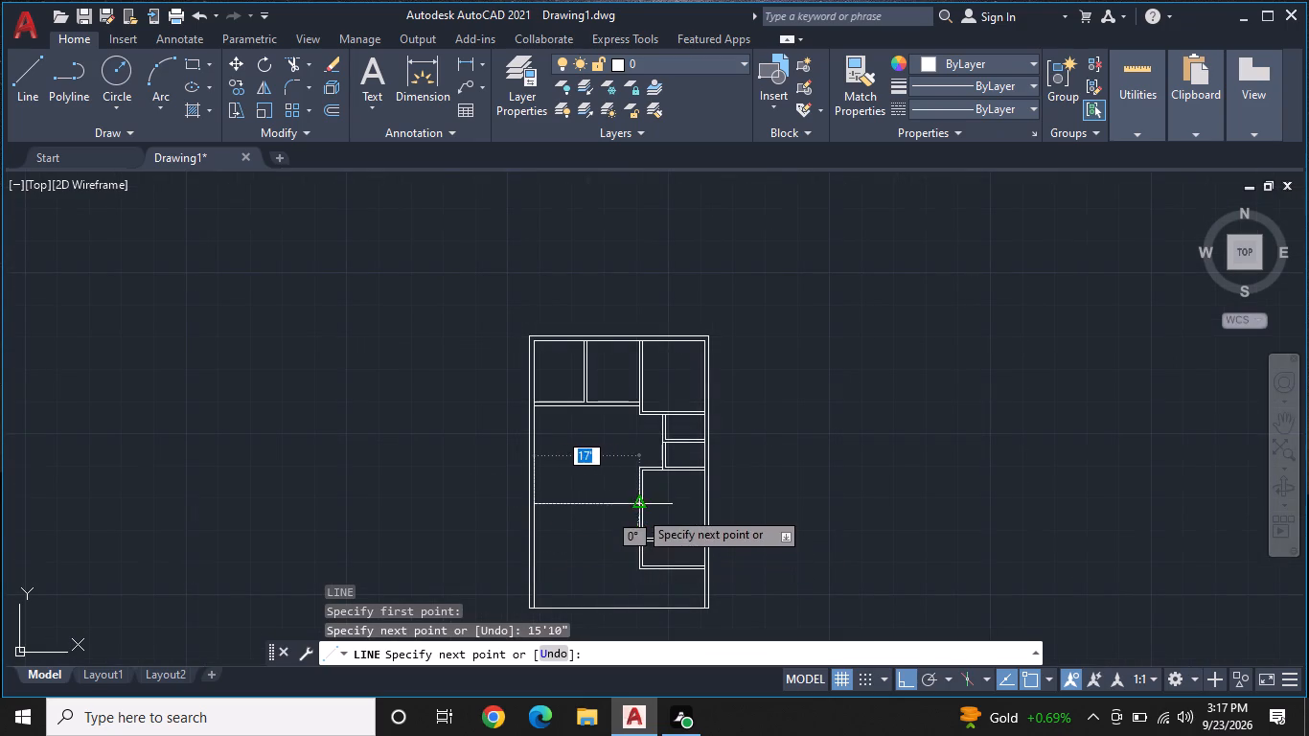
scroll(632, 502, up, 2)
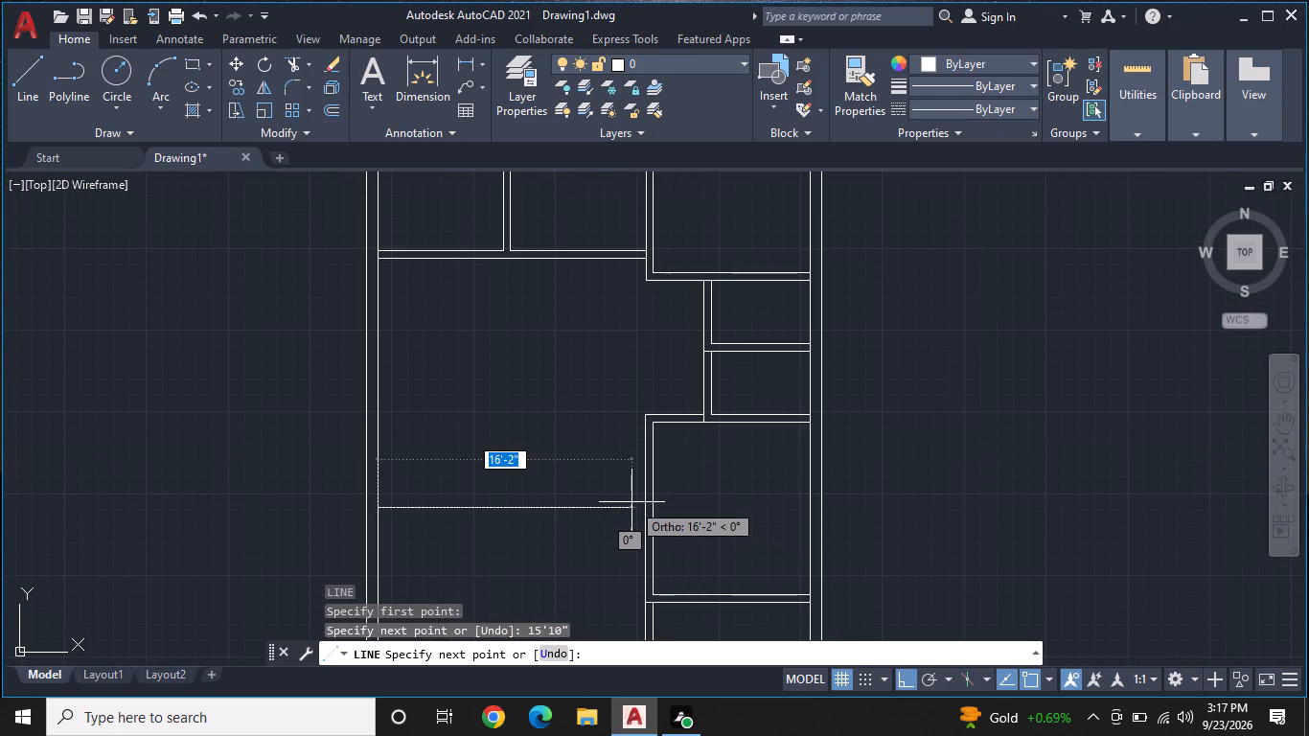
key(1)
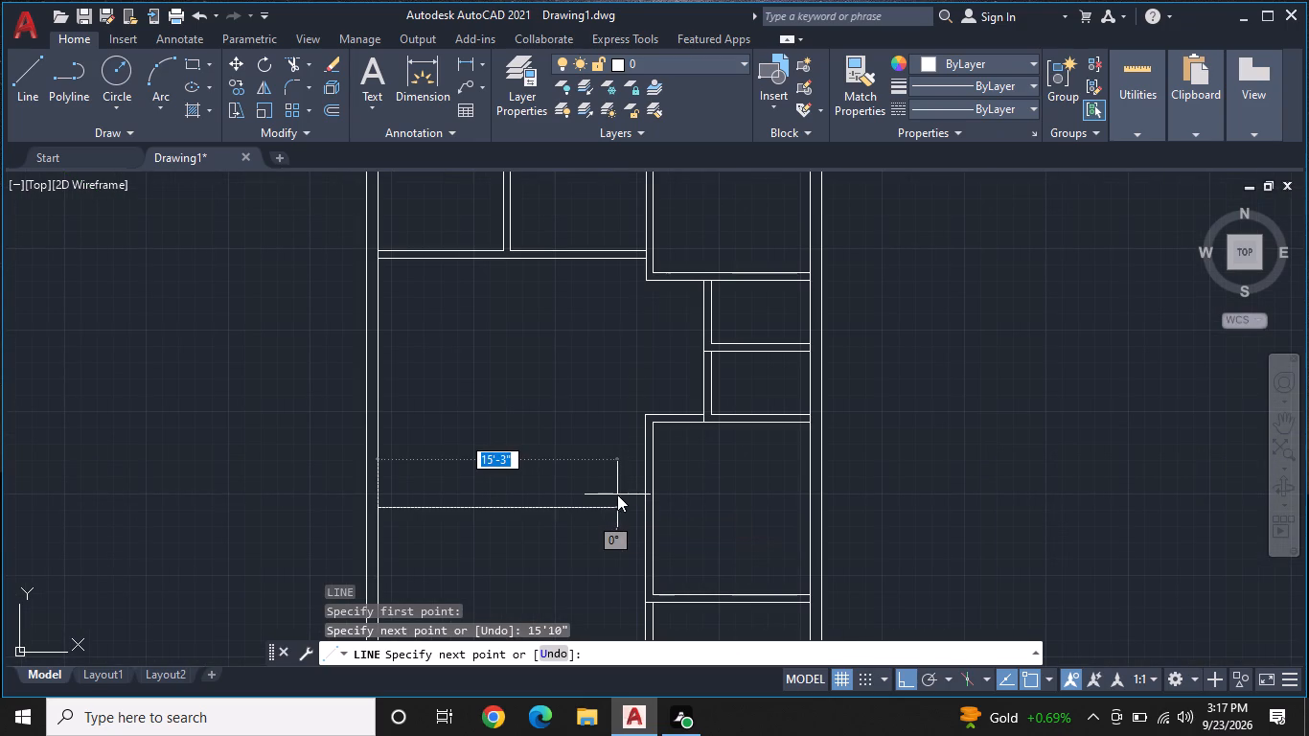
text(7')
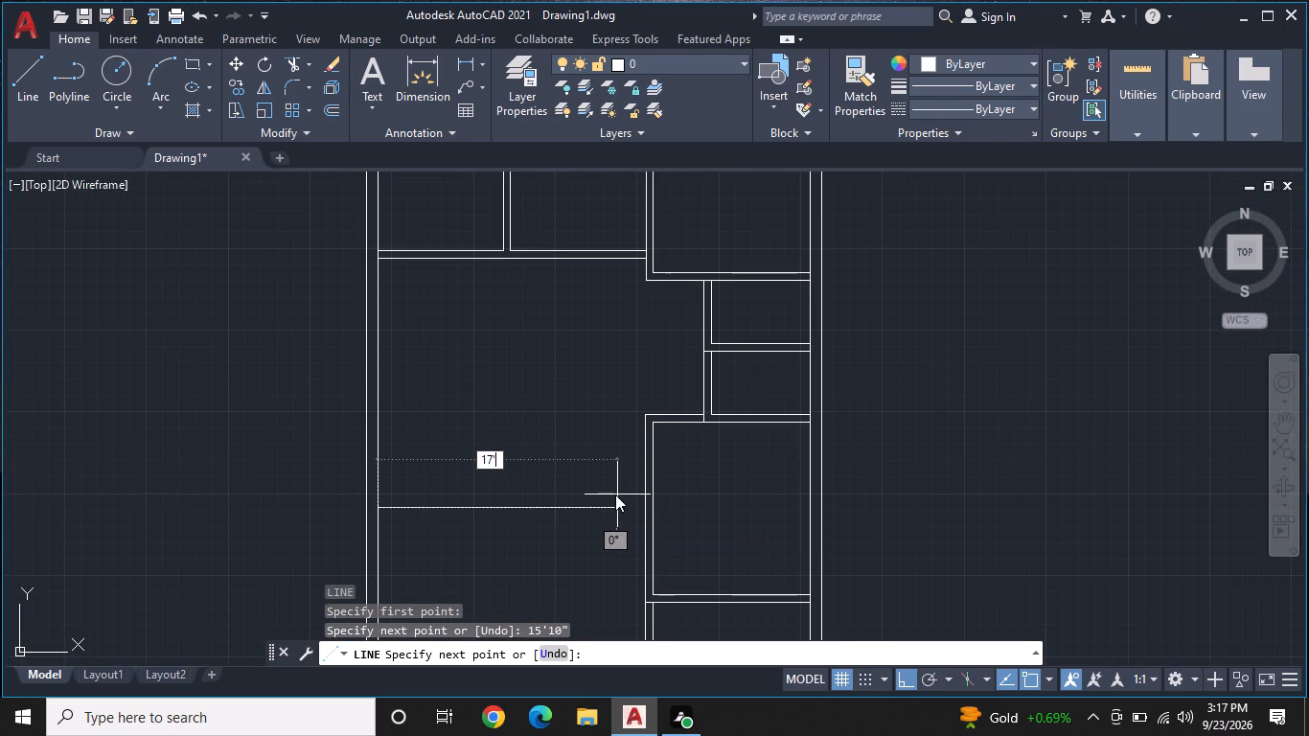
key(1)
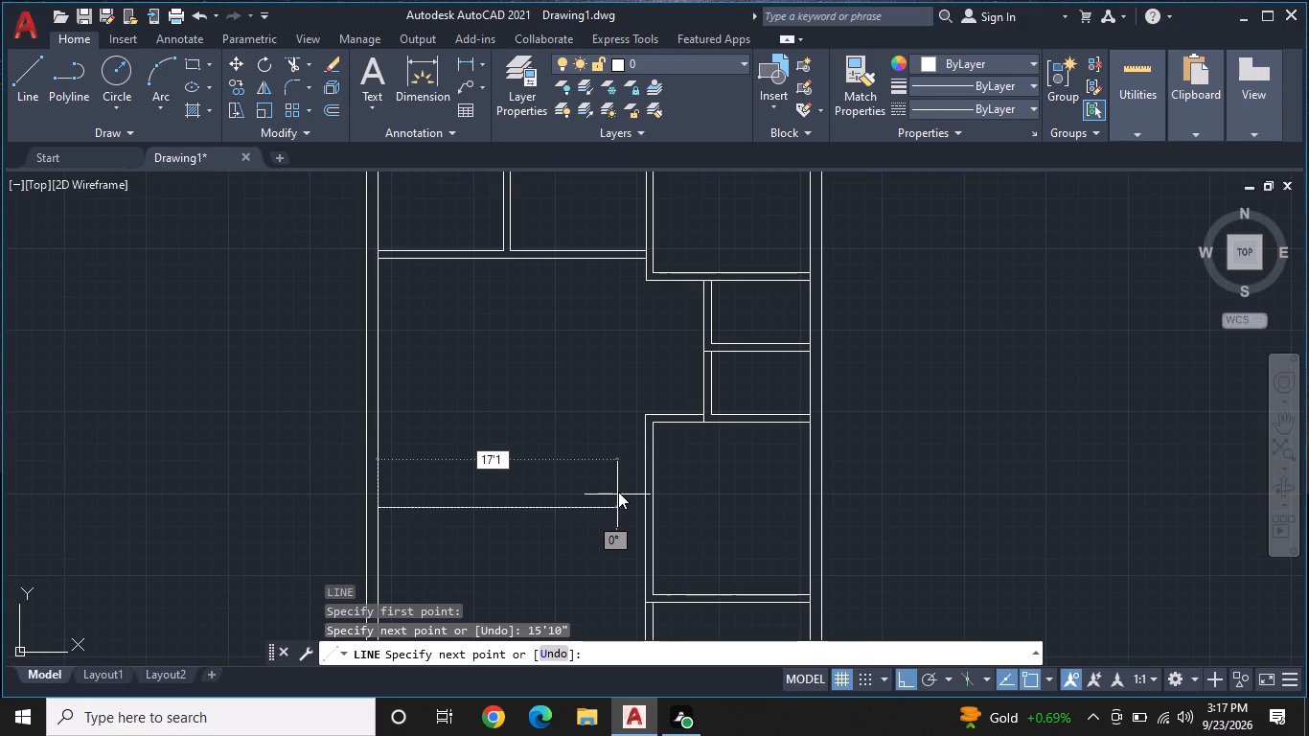
key(shift+quotedbl)
key(Return)
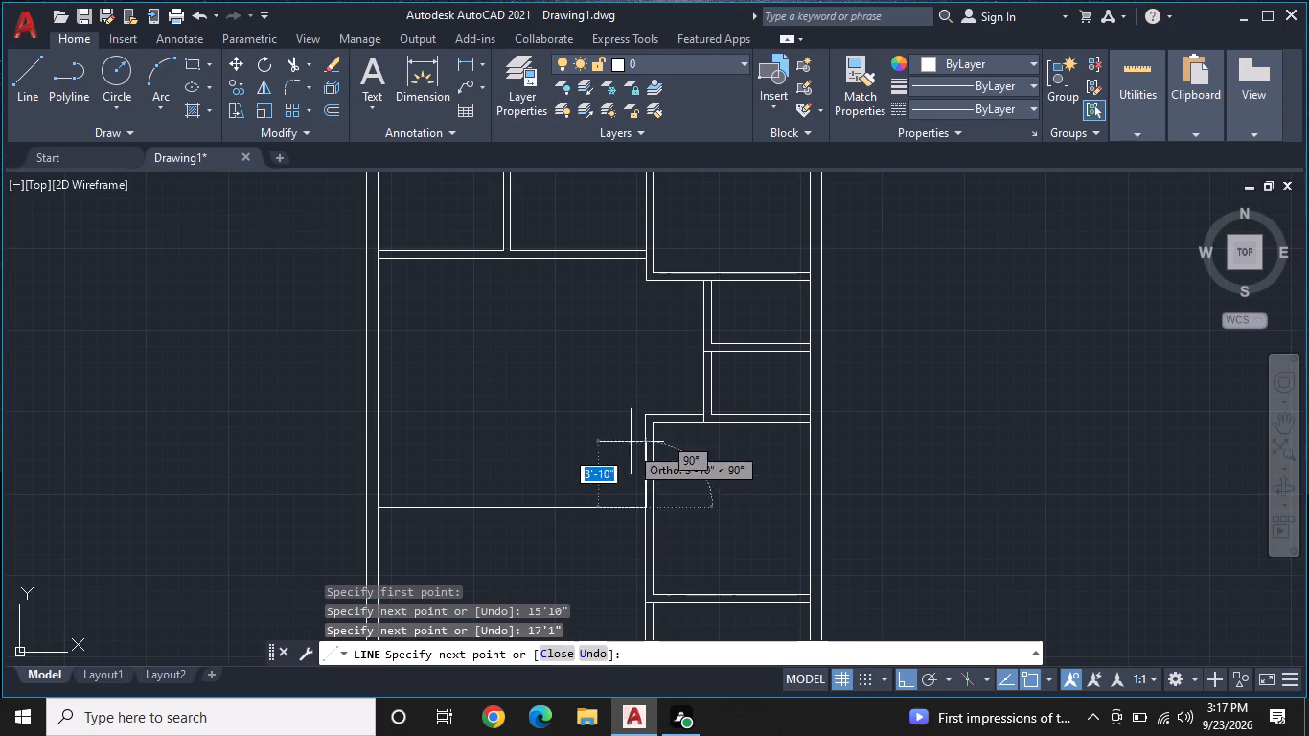
scroll(654, 412, up, 3)
middle_drag(647, 411, 635, 332)
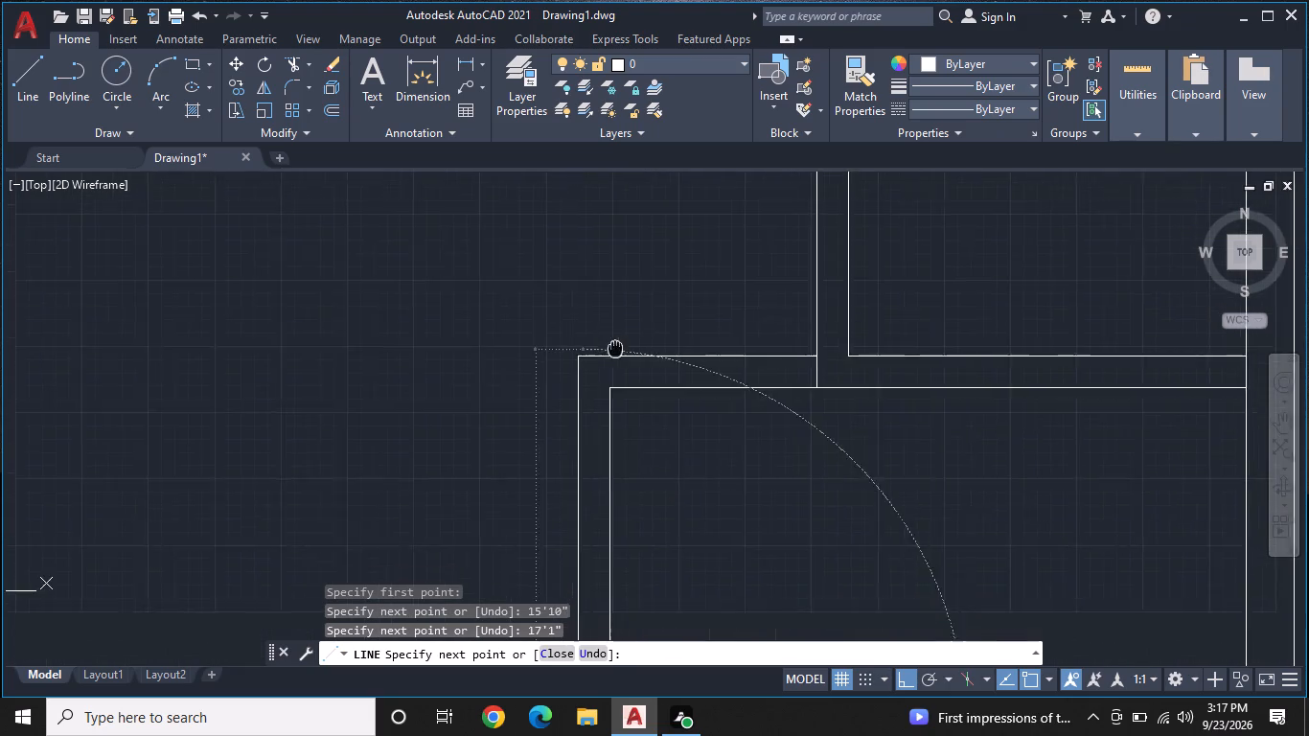
middle_drag(635, 332, 637, 328)
middle_drag(613, 422, 609, 358)
scroll(609, 358, up, 1)
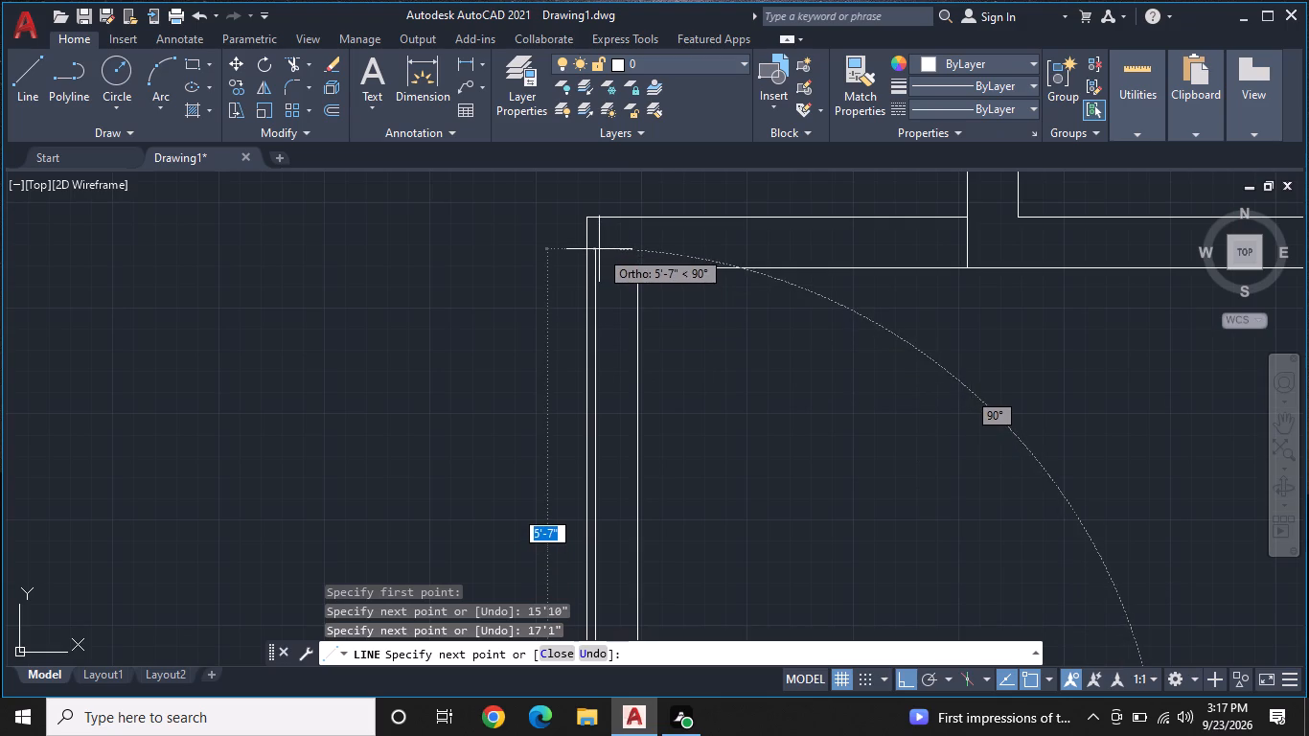
click(599, 221)
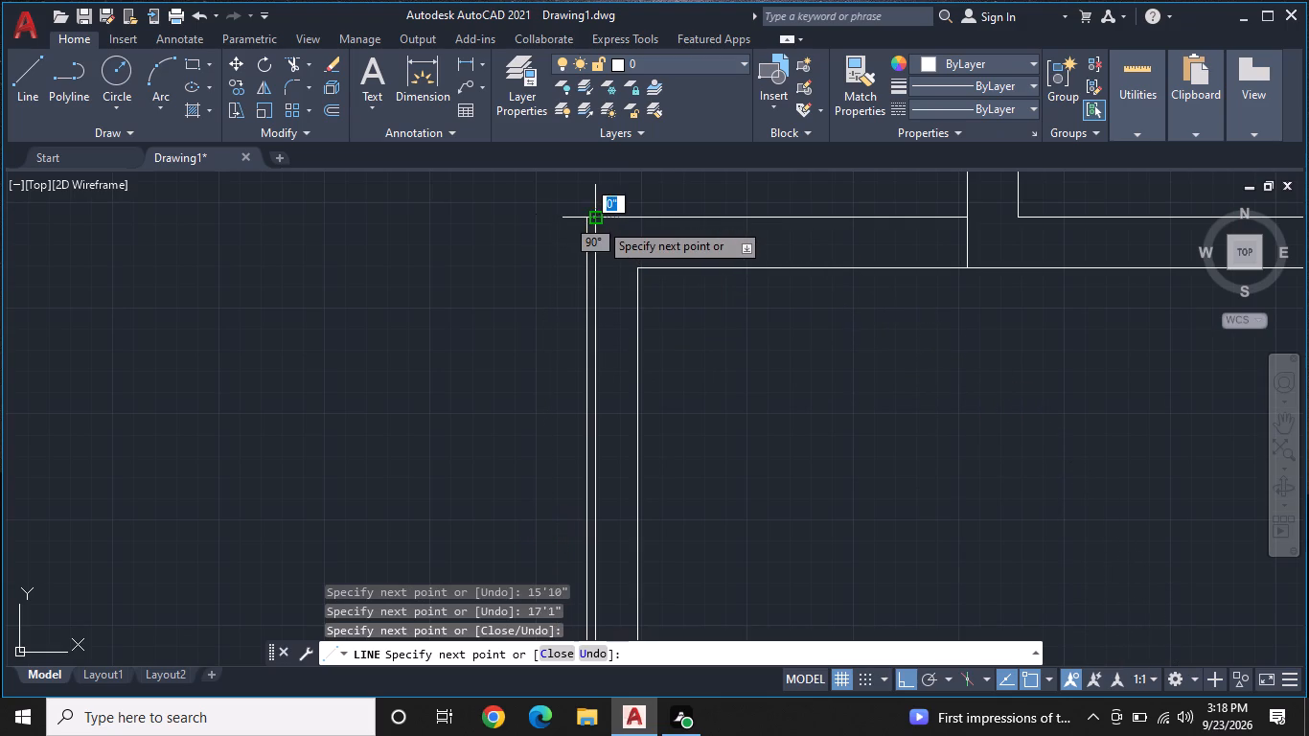
key(Escape)
Erase the original outer line of that right-wall room's left wall, just beside the newly drawn vertical line.
middle_drag(606, 275, 607, 249)
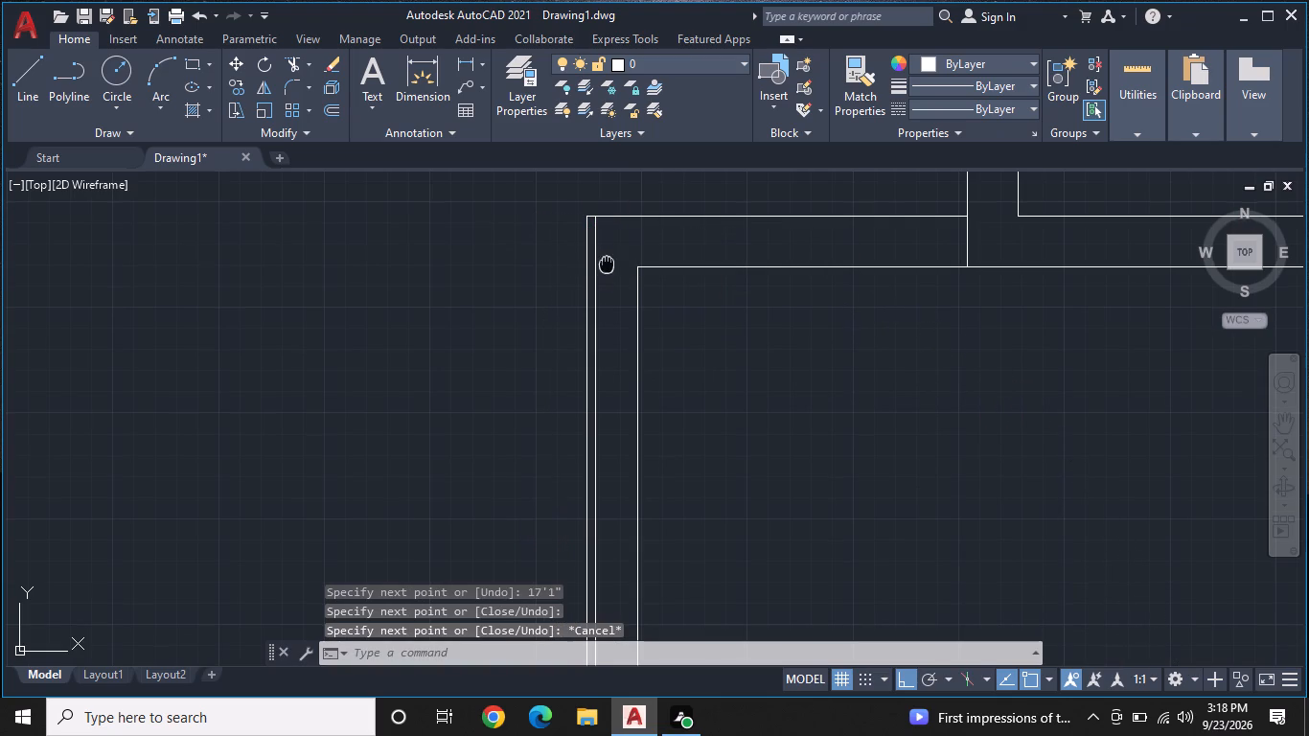
middle_drag(607, 249, 616, 218)
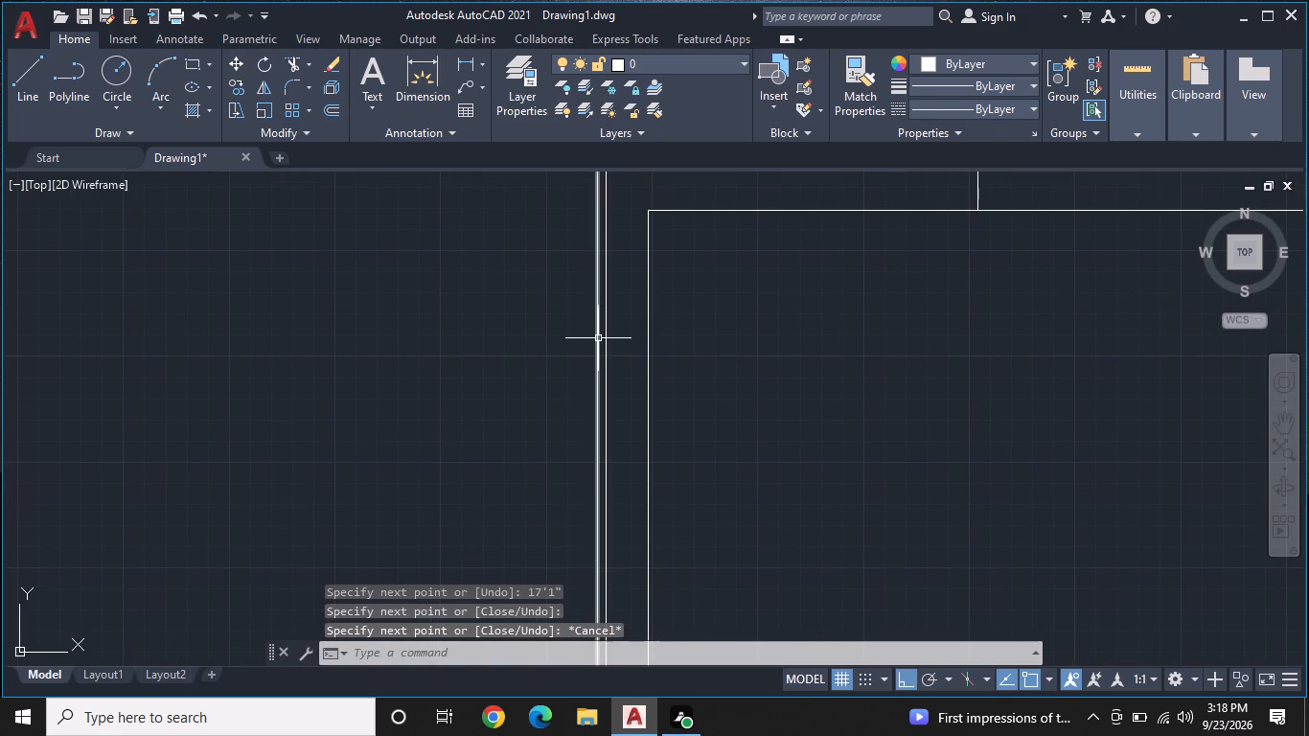
click(598, 338)
right_click(598, 338)
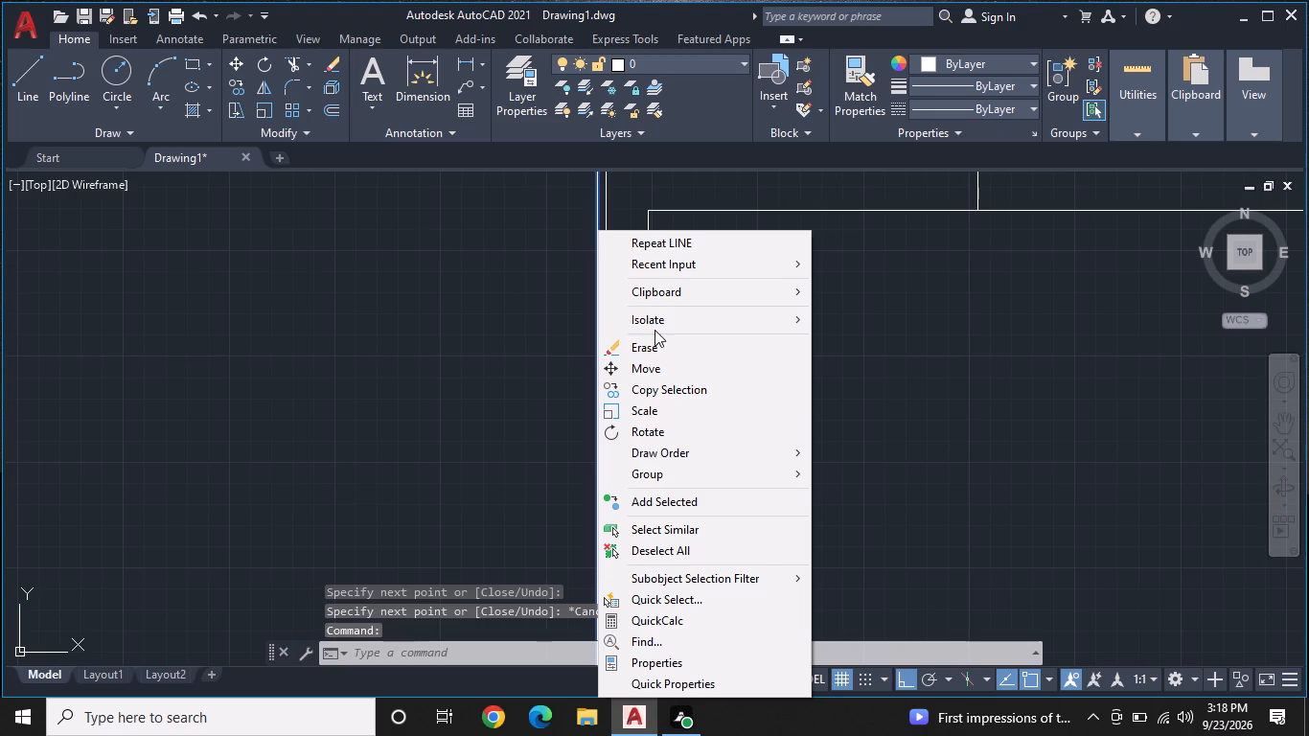
click(668, 352)
Trim the short stub of the room's top wall line that projects past the new vertical line.
scroll(653, 337, down, 2)
middle_drag(639, 351, 639, 376)
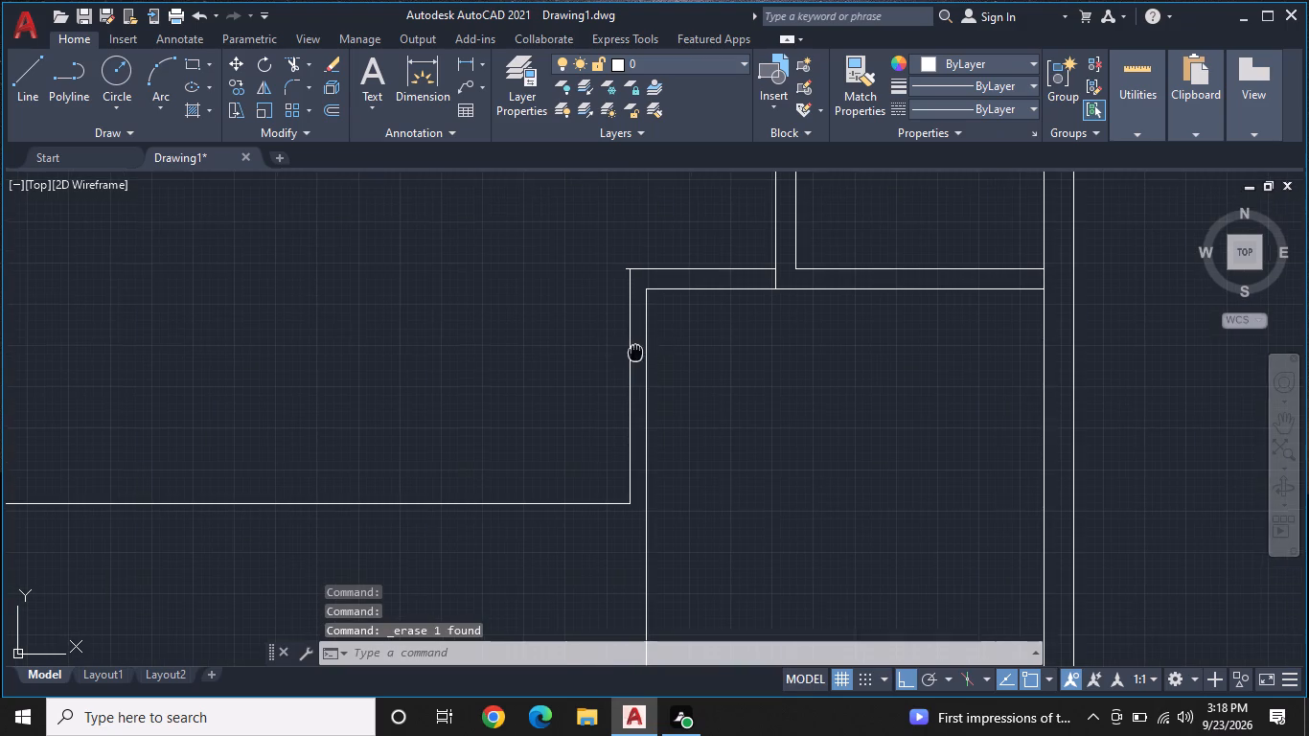
middle_drag(639, 376, 631, 381)
scroll(611, 312, up, 2)
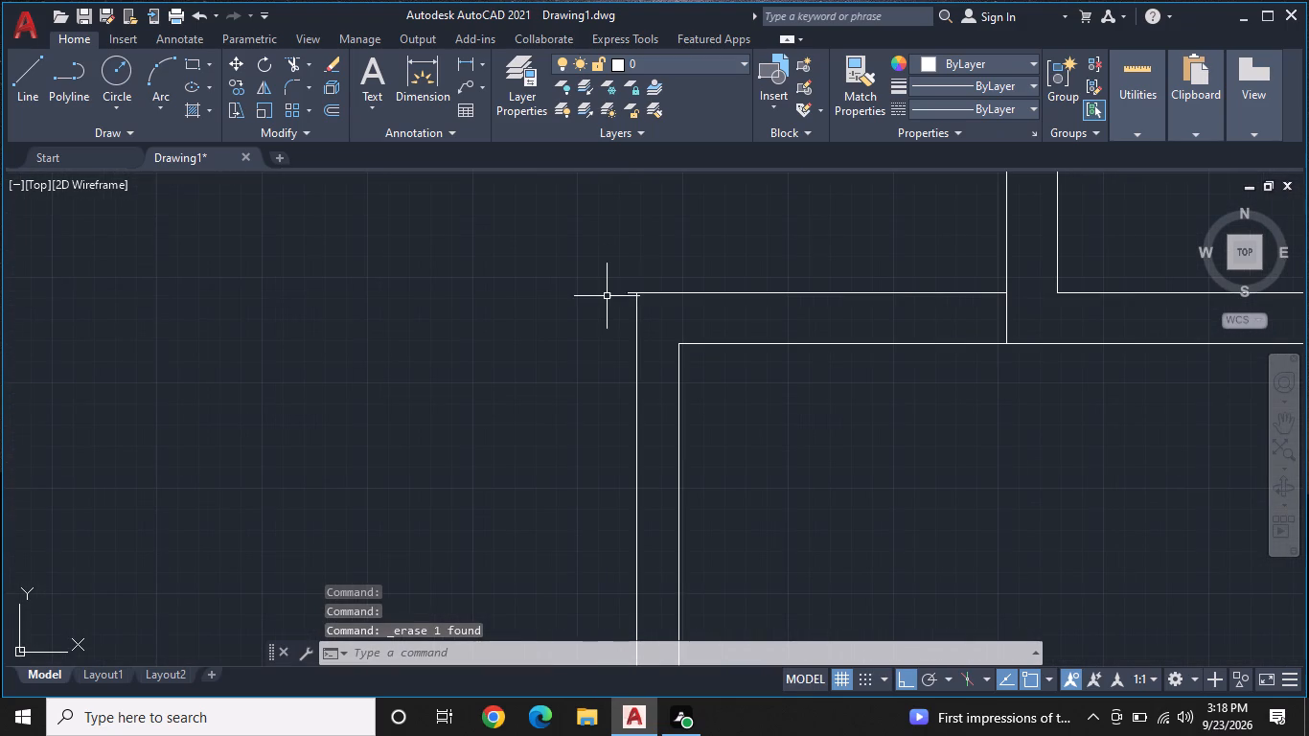
text(TR)
key(space)
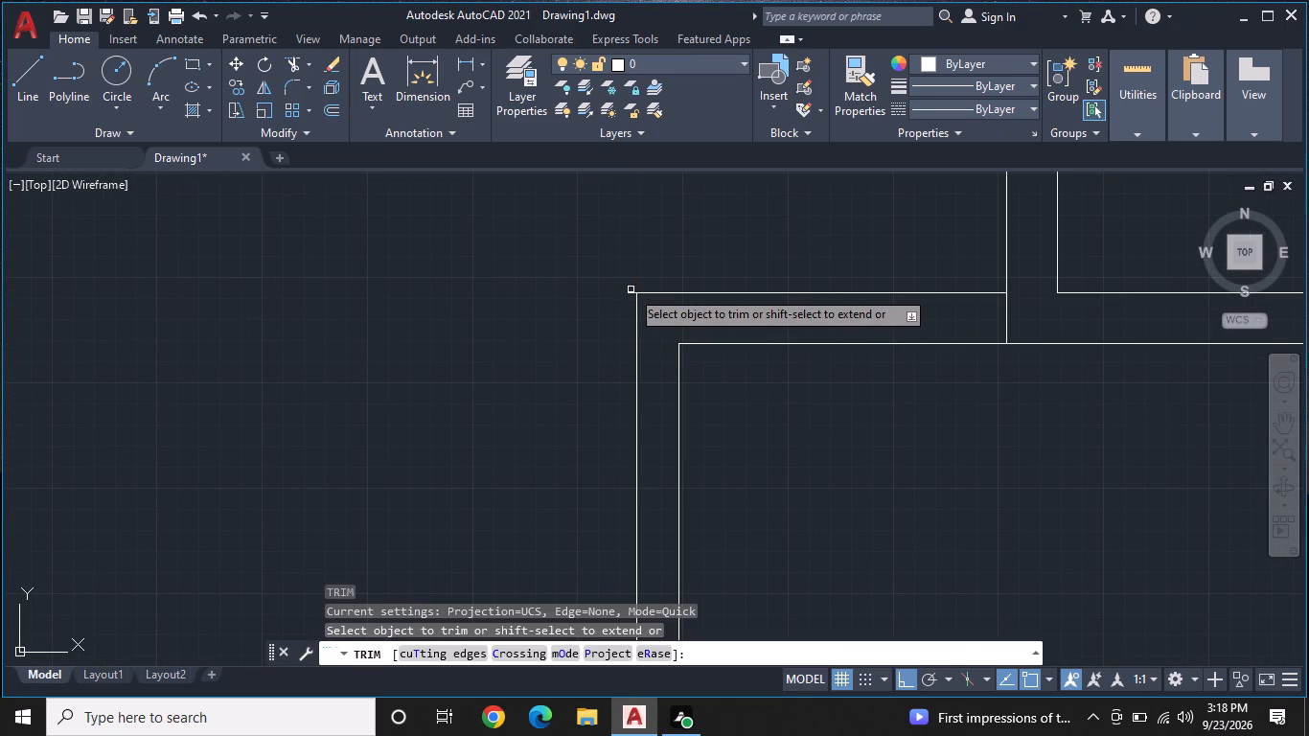
click(631, 289)
click(618, 303)
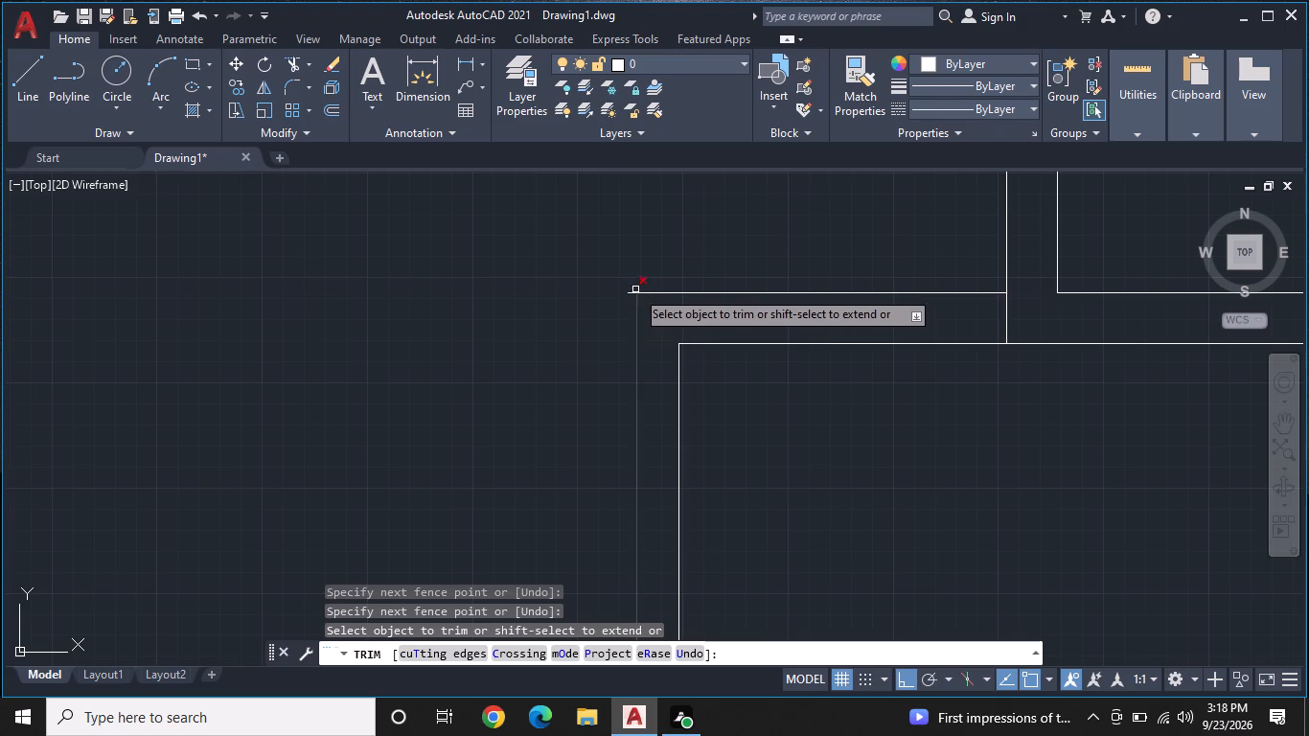
click(632, 294)
scroll(632, 294, down, 2)
middle_drag(687, 374, 656, 270)
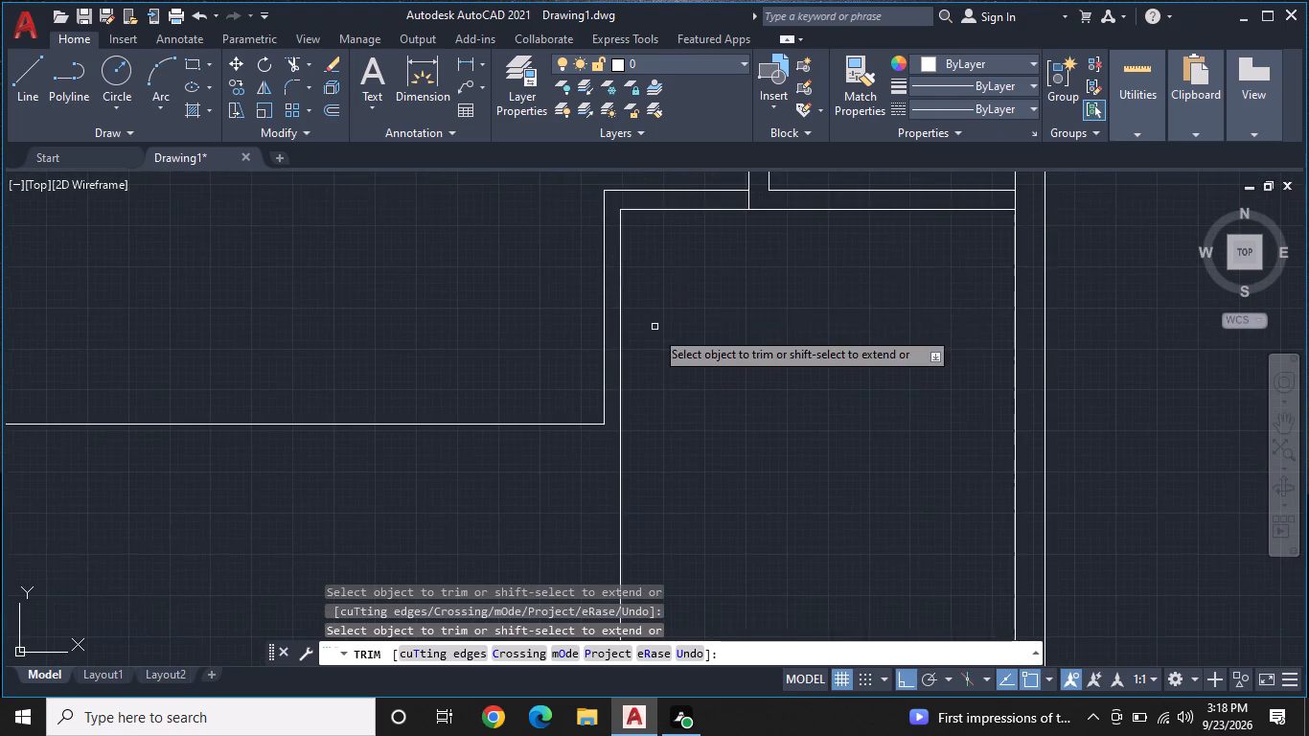
scroll(664, 347, down, 1)
middle_drag(705, 318, 674, 340)
key(Escape)
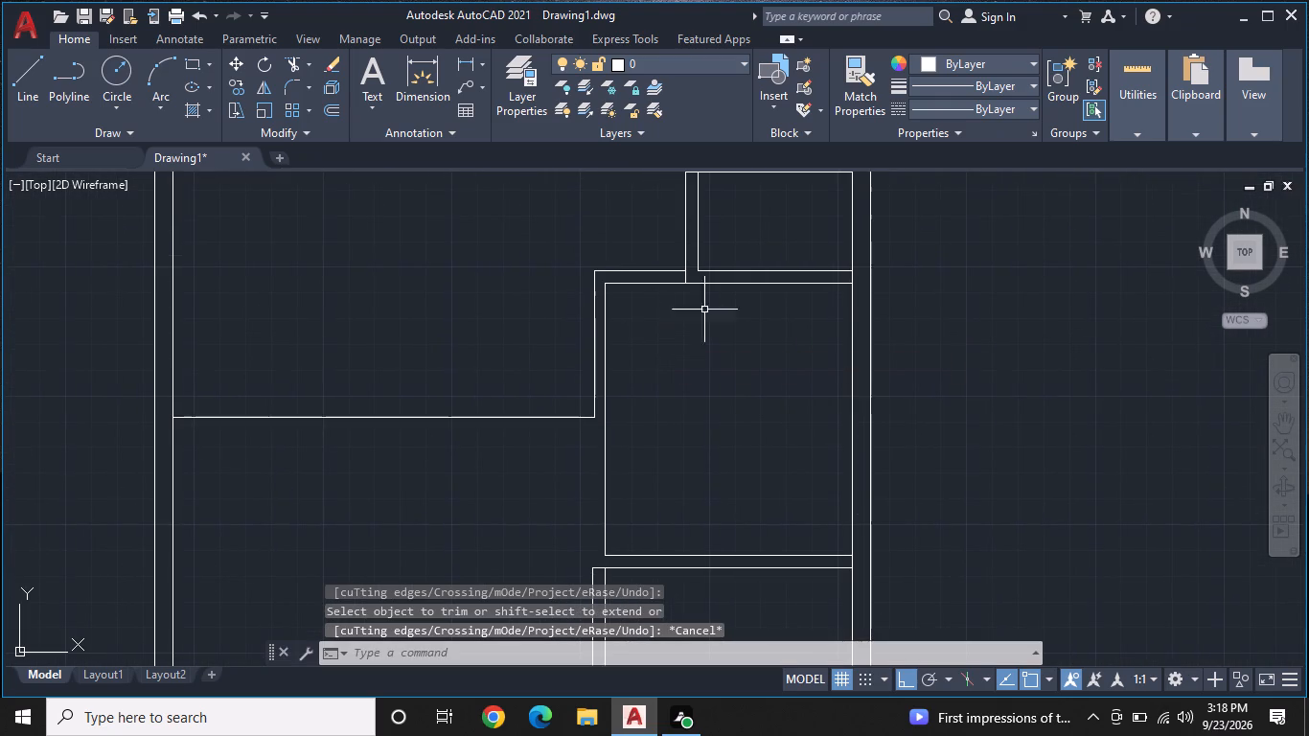
Quick-measure the left room's width and the thickness of the wall between it and the right-wall room.
click(1137, 139)
click(1132, 182)
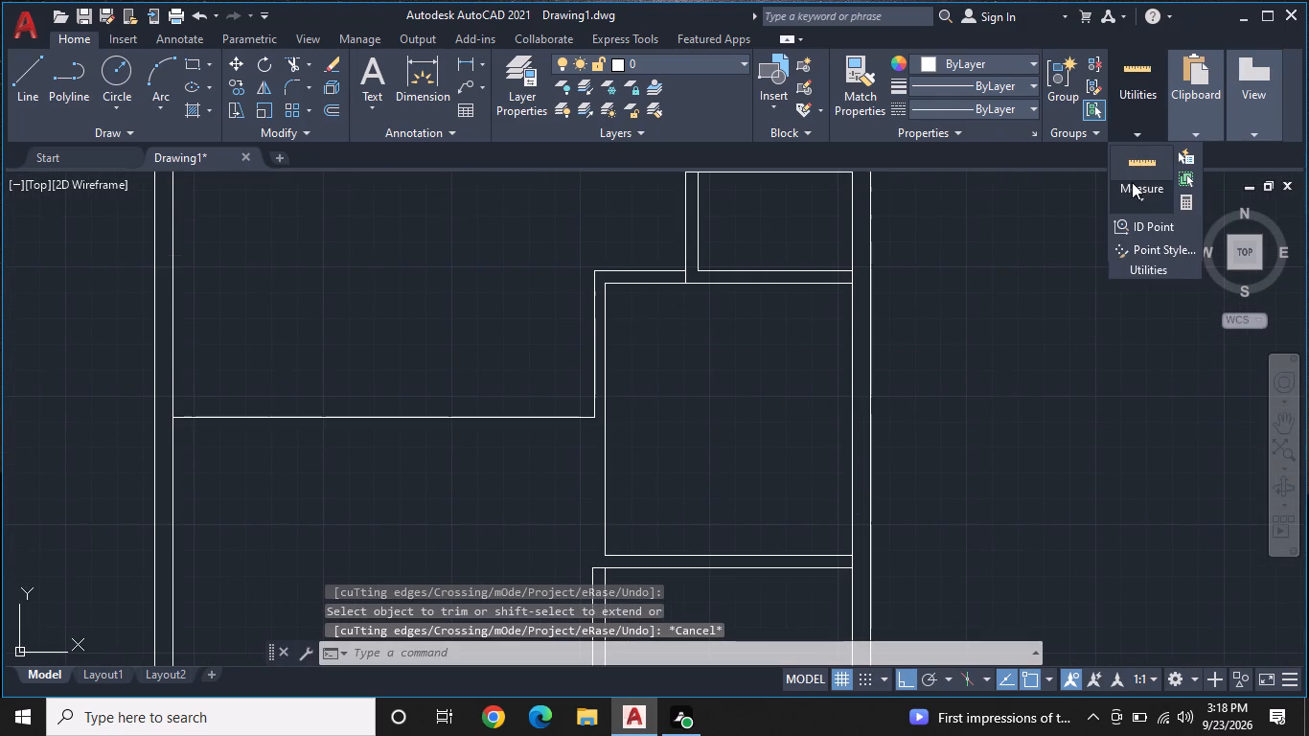
click(1134, 230)
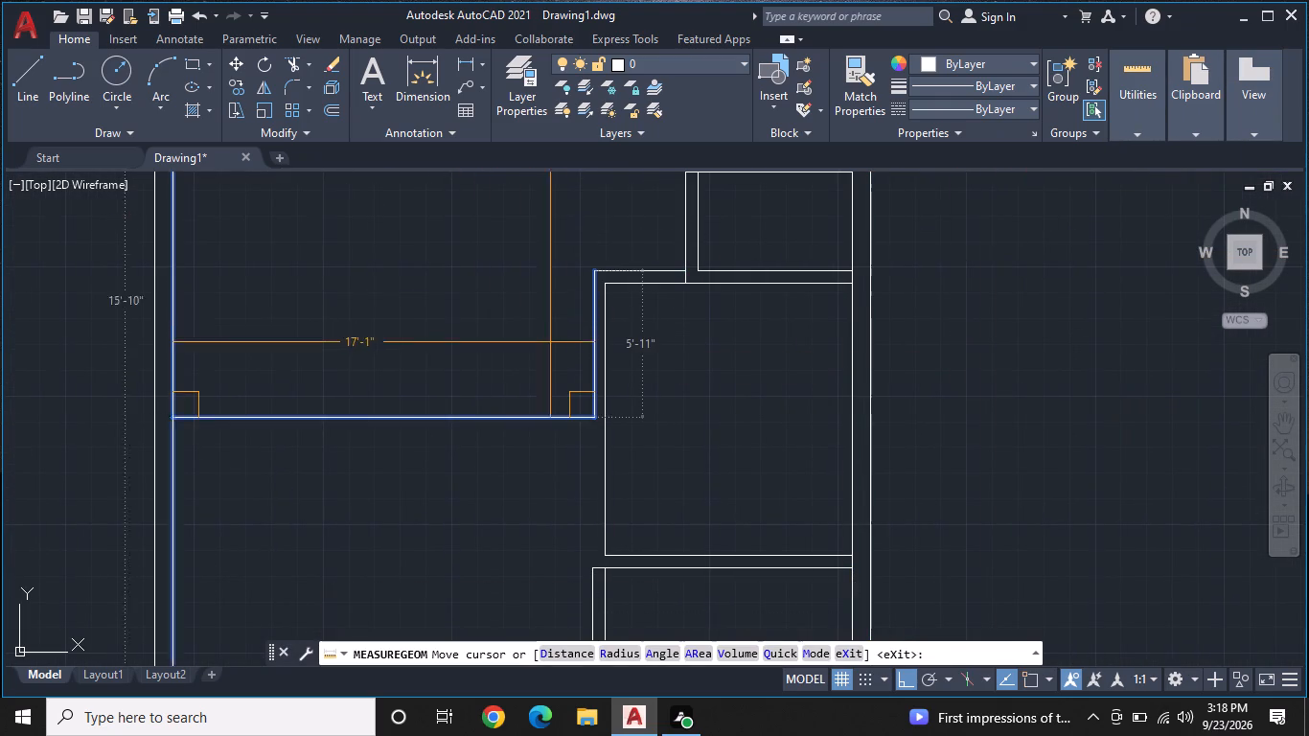
scroll(600, 346, up, 1)
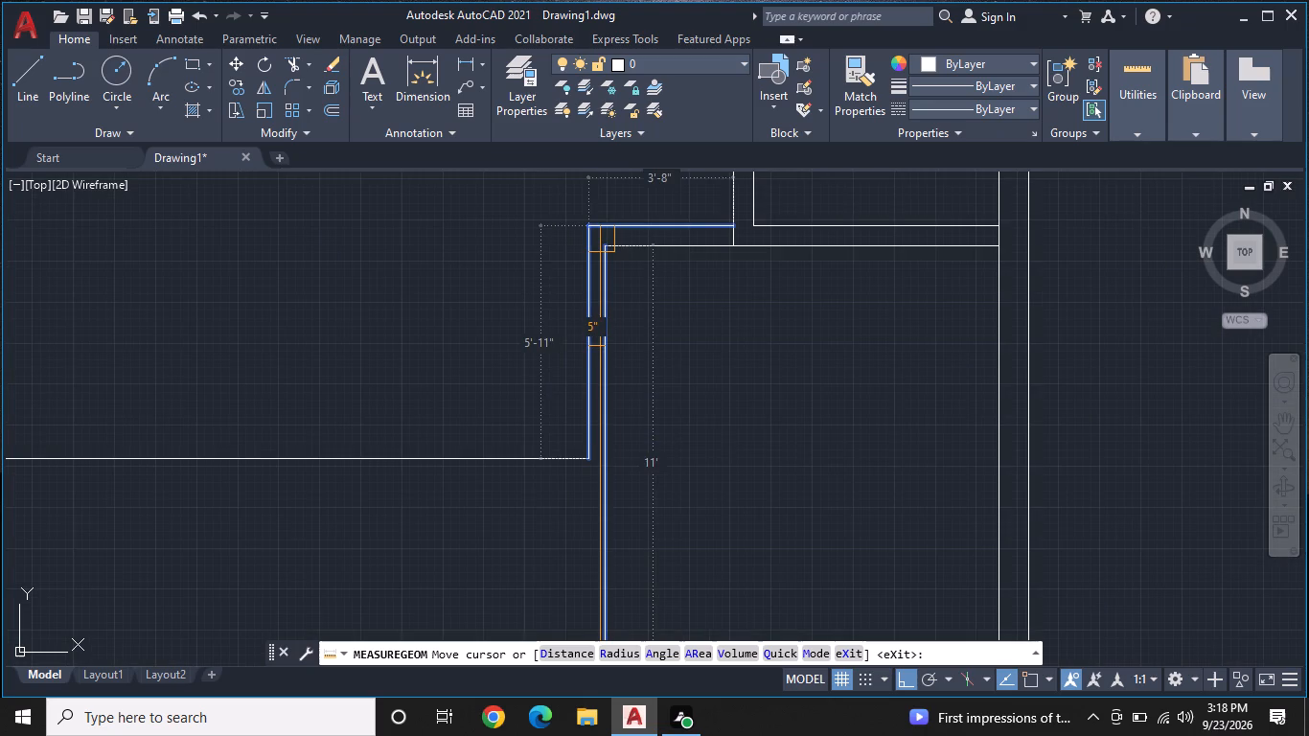
key(Escape)
Offset the left room's bottom line 9" downward to form its lower wall.
scroll(611, 342, down, 1)
scroll(712, 310, down, 1)
middle_drag(712, 310, 656, 300)
scroll(656, 300, down, 1)
middle_drag(638, 311, 702, 335)
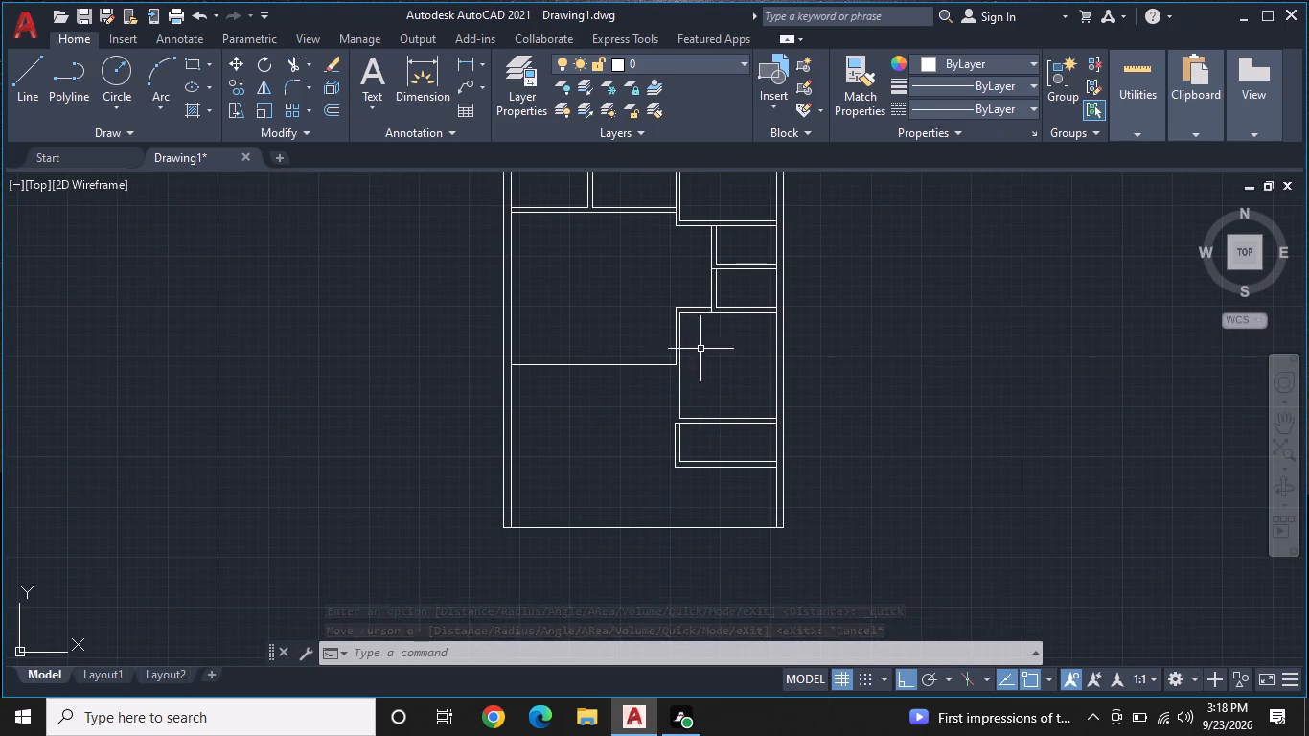
middle_drag(732, 353, 741, 339)
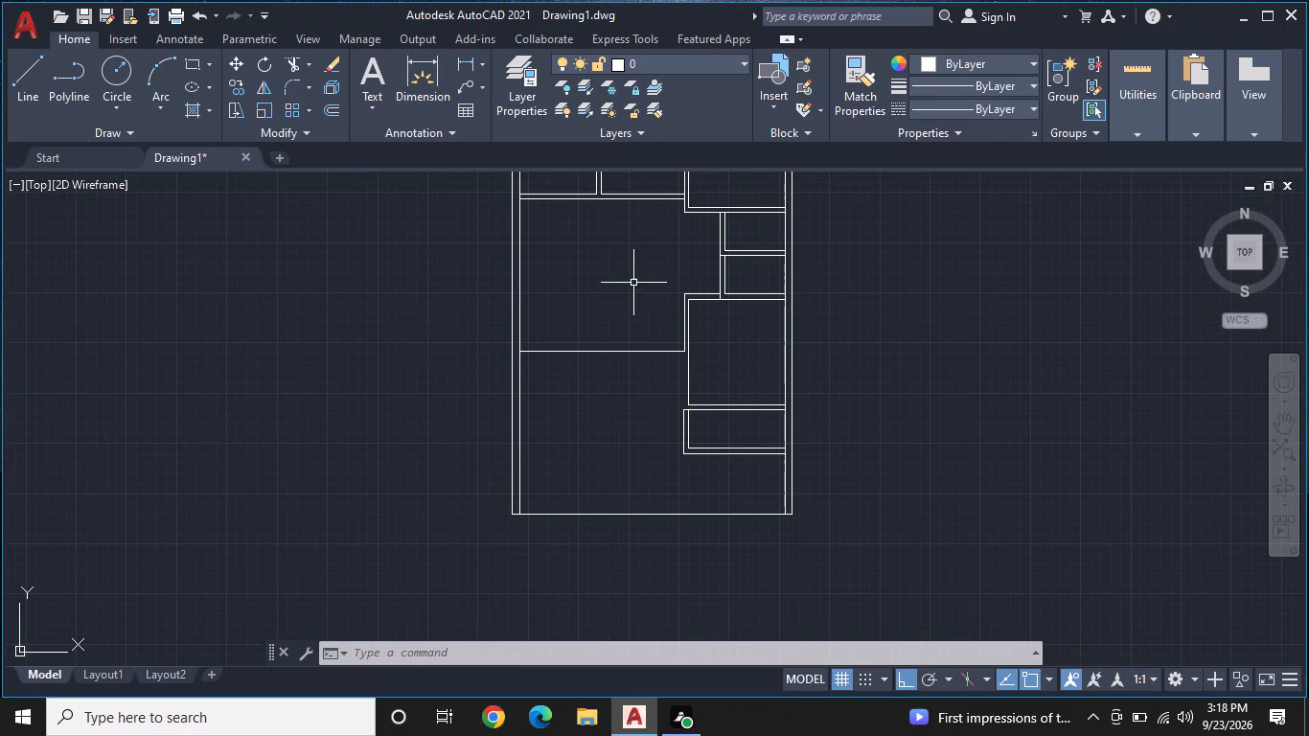
middle_drag(645, 278, 652, 267)
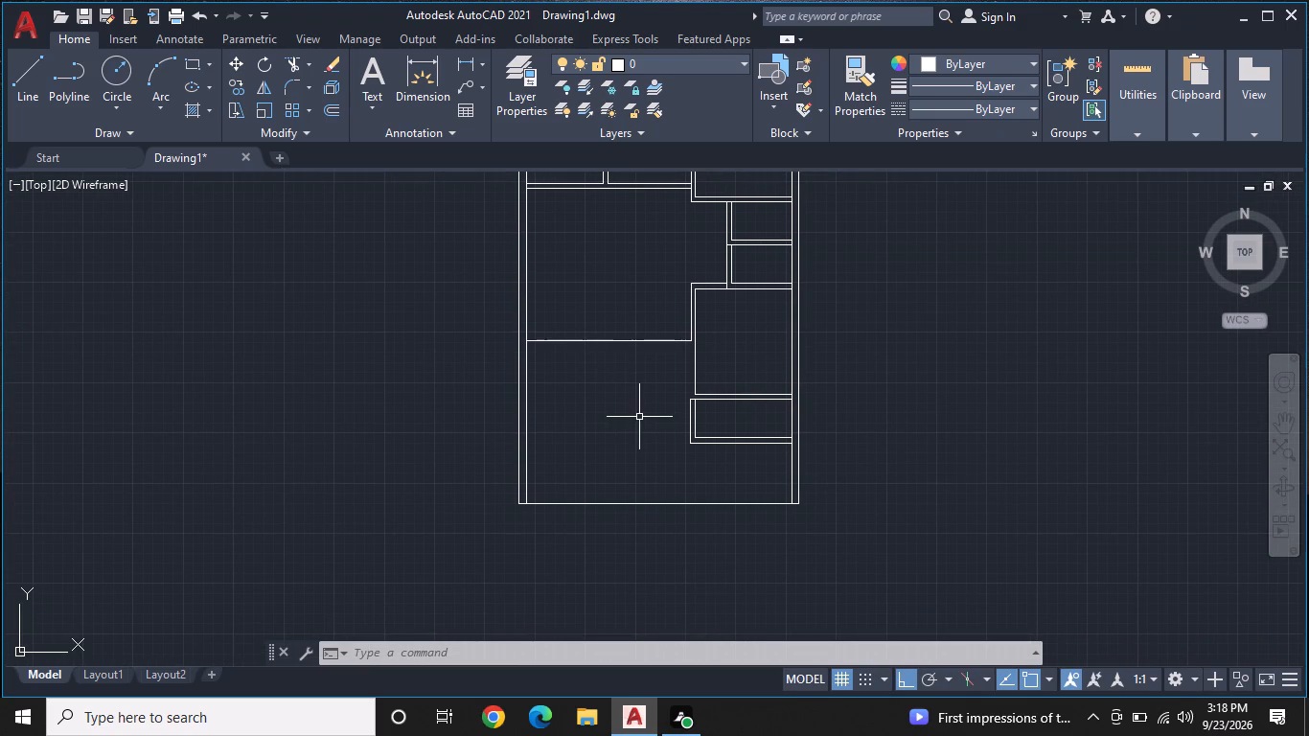
key(o)
key(f)
key(space)
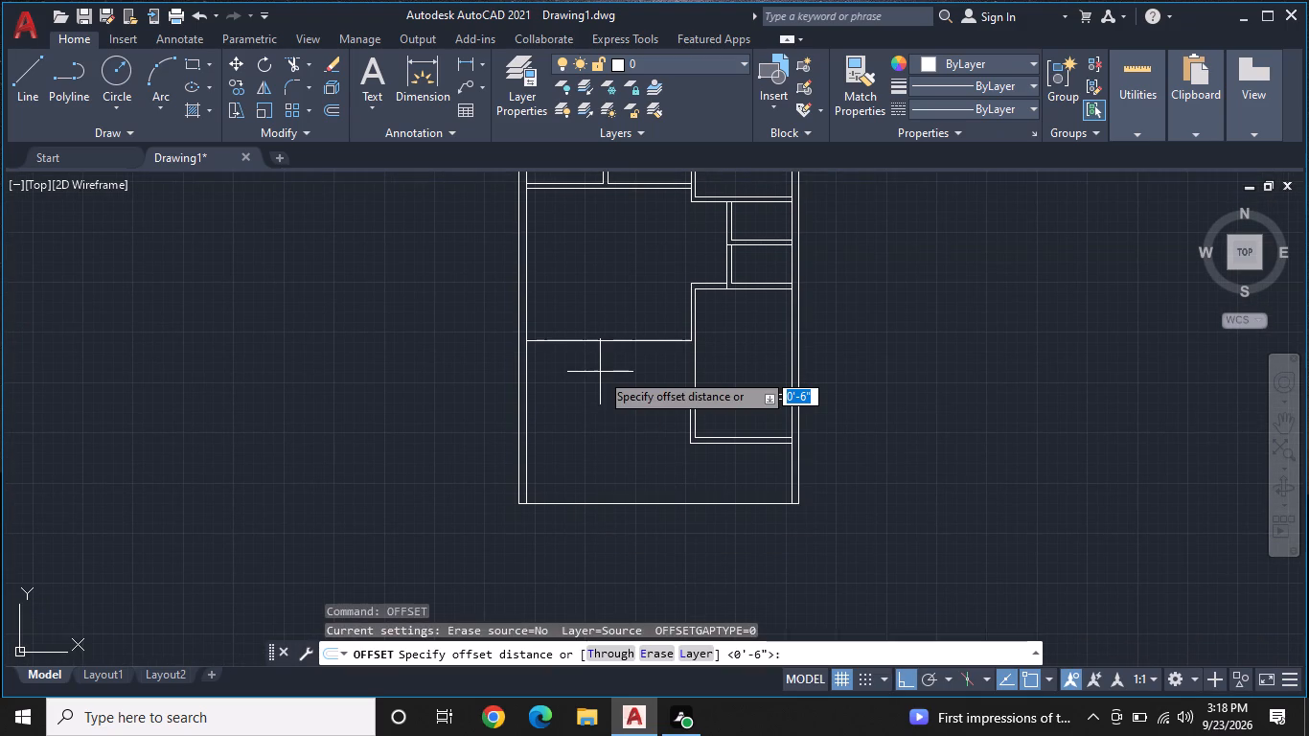
key(9)
key(shift+quotedbl)
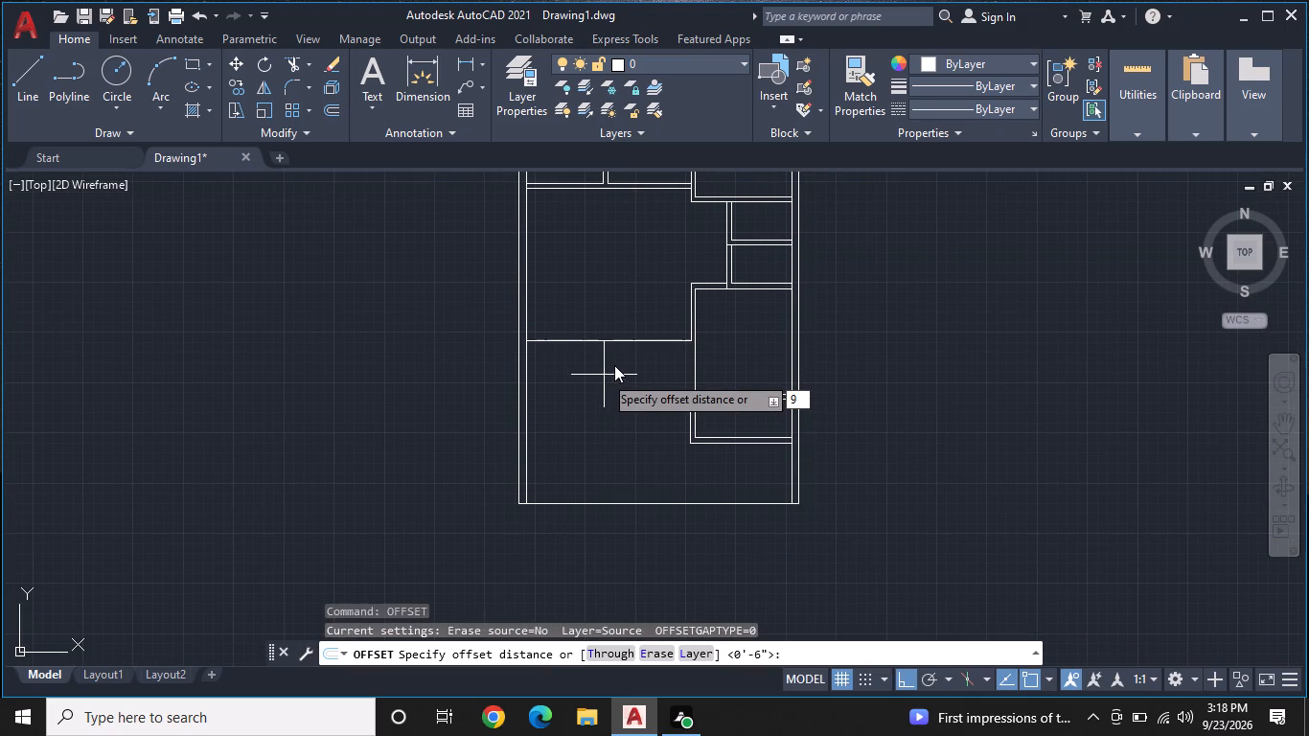
key(Return)
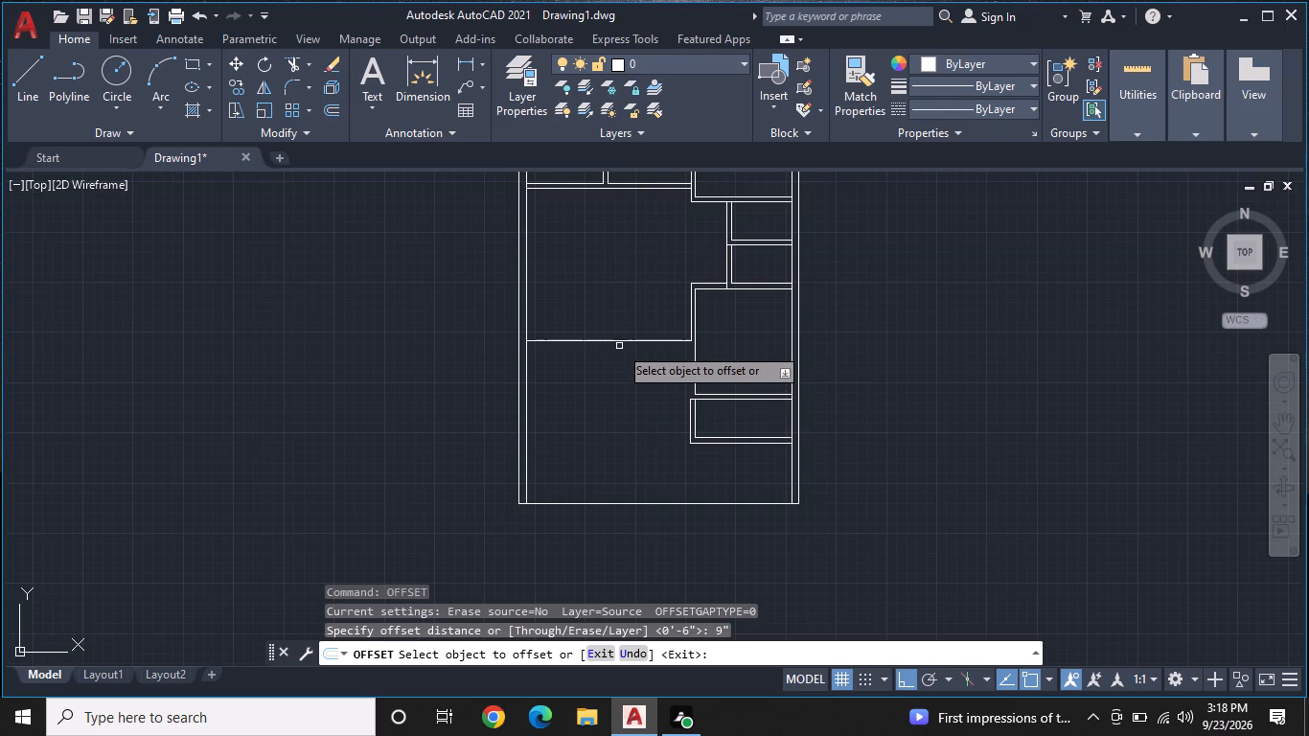
click(622, 341)
click(608, 380)
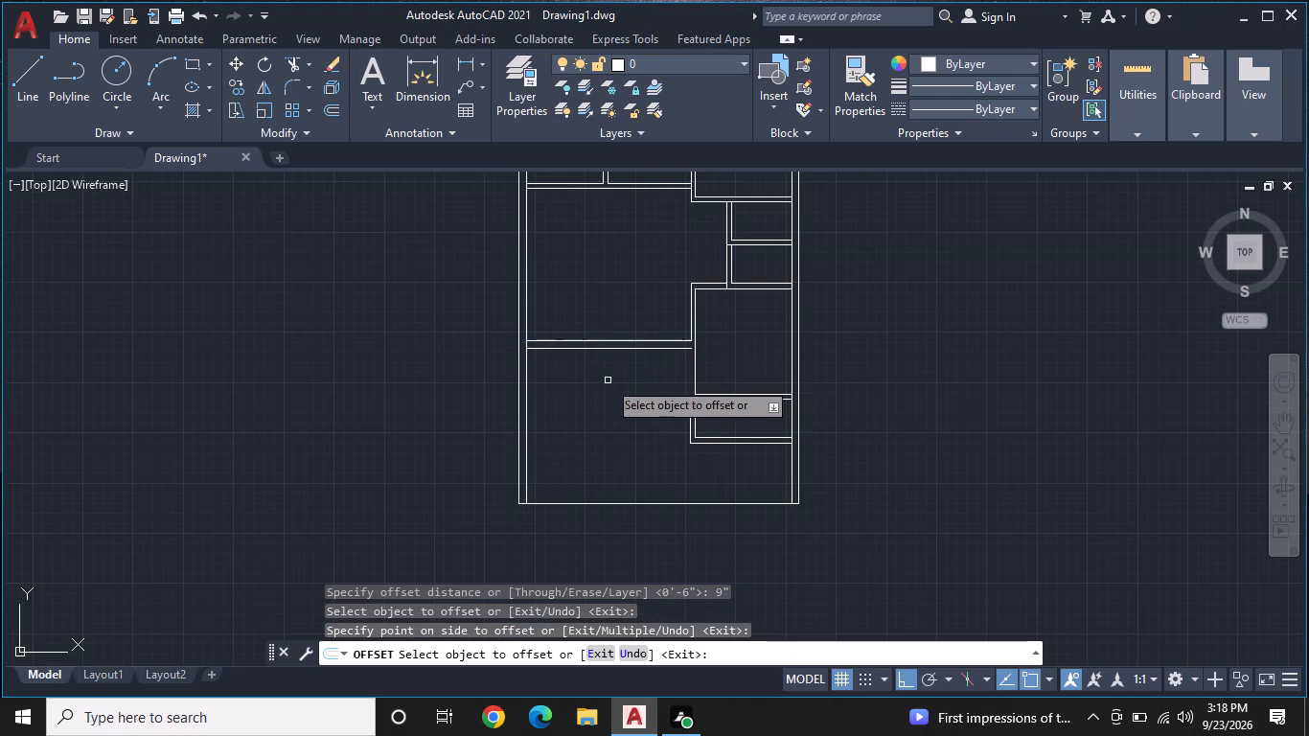
middle_drag(606, 379, 555, 320)
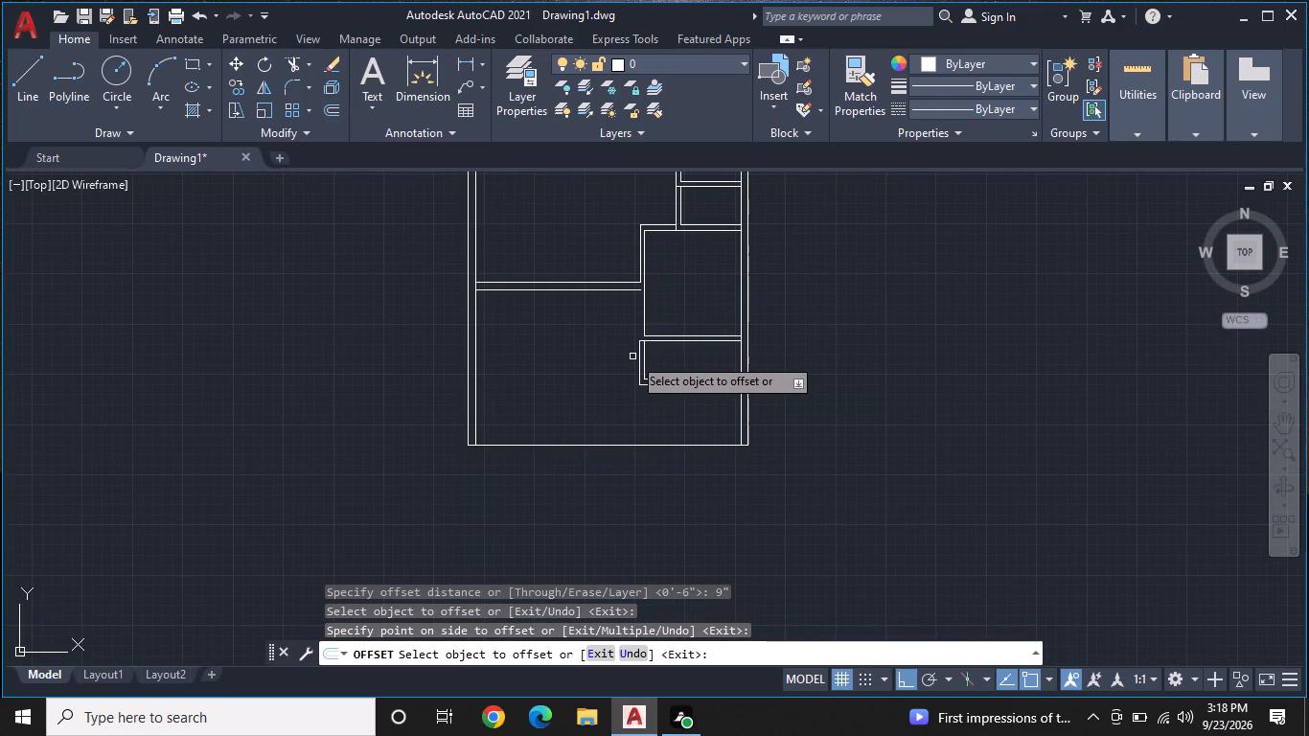
key(Escape)
Draw a vertical line about 5'-4" long from the offset line's inner end down to the smaller lower right-wall room's top wall line.
scroll(632, 356, up, 1)
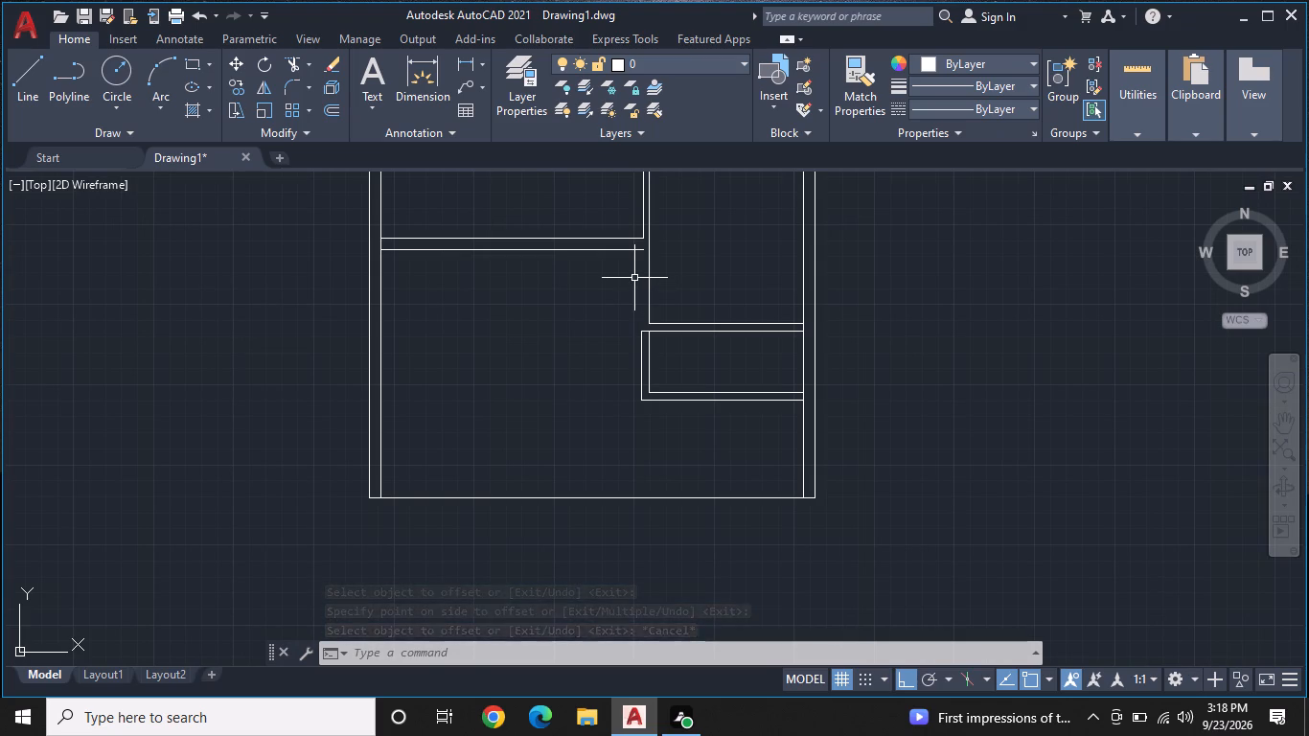
text(L)
key(space)
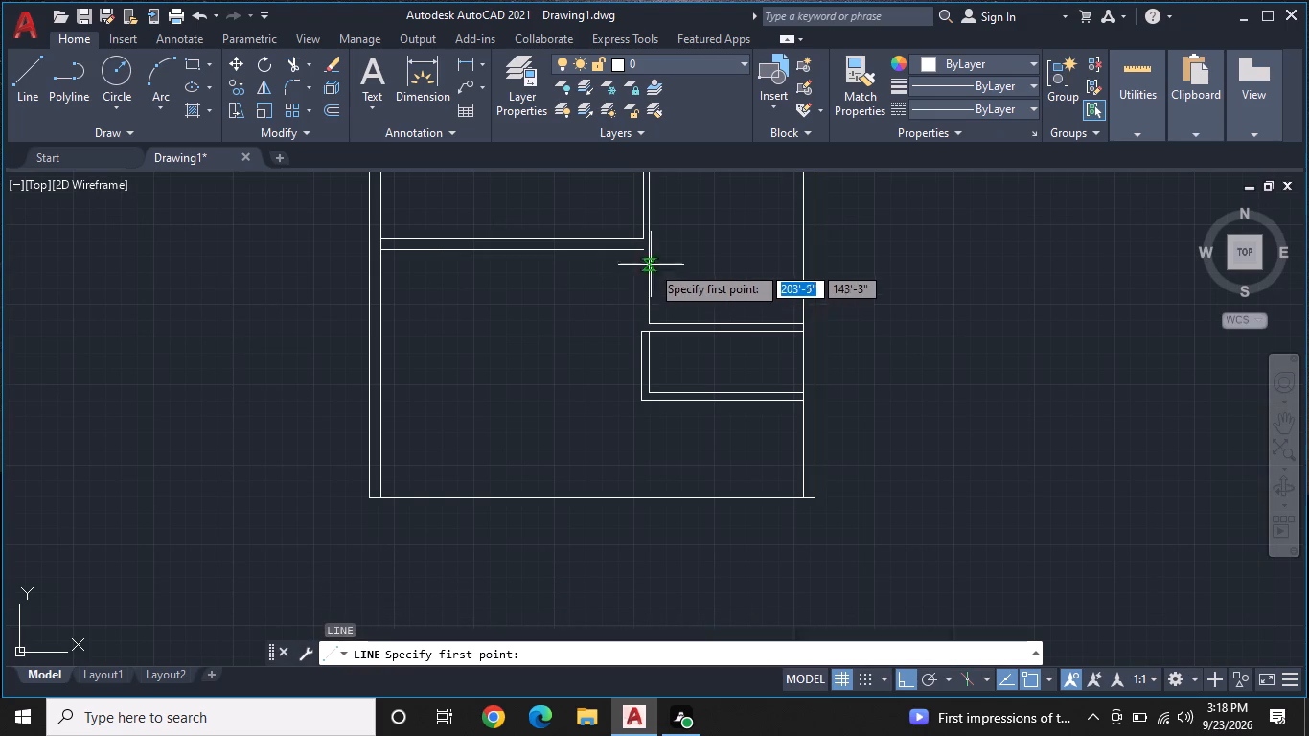
scroll(650, 259, up, 1)
click(634, 238)
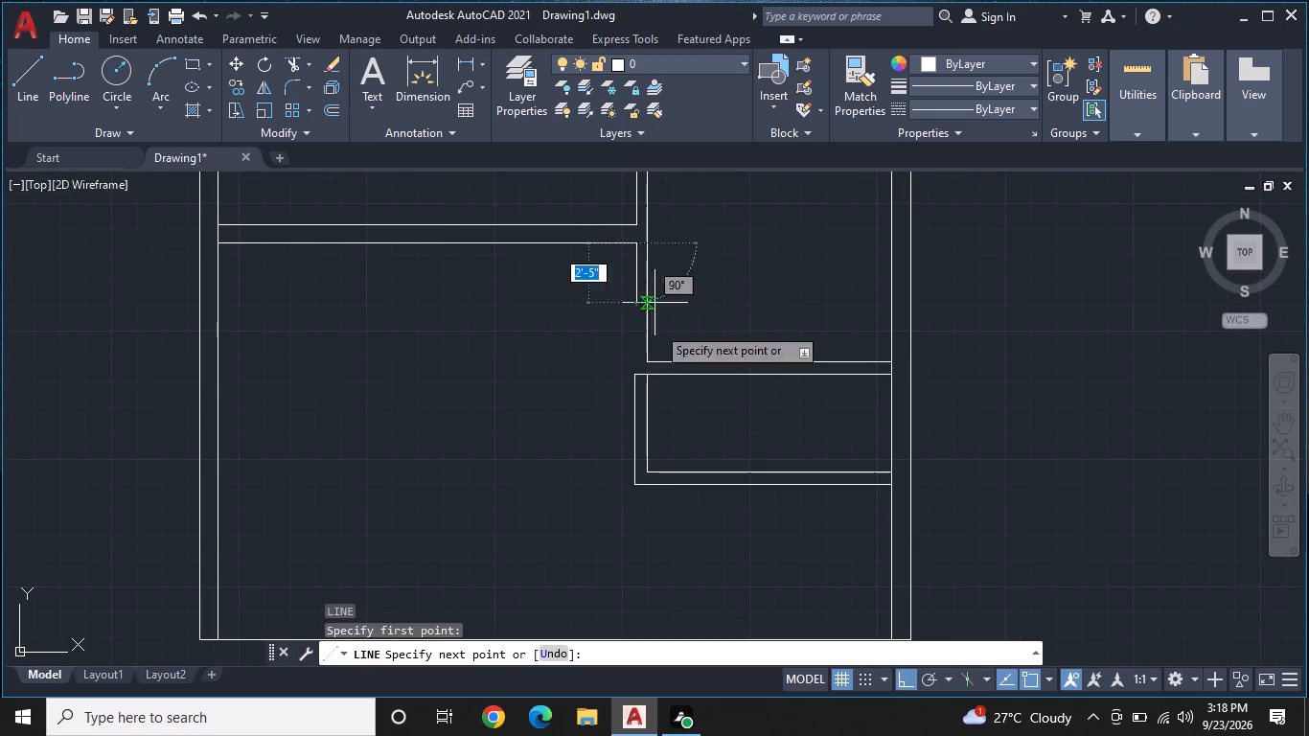
scroll(643, 377, up, 3)
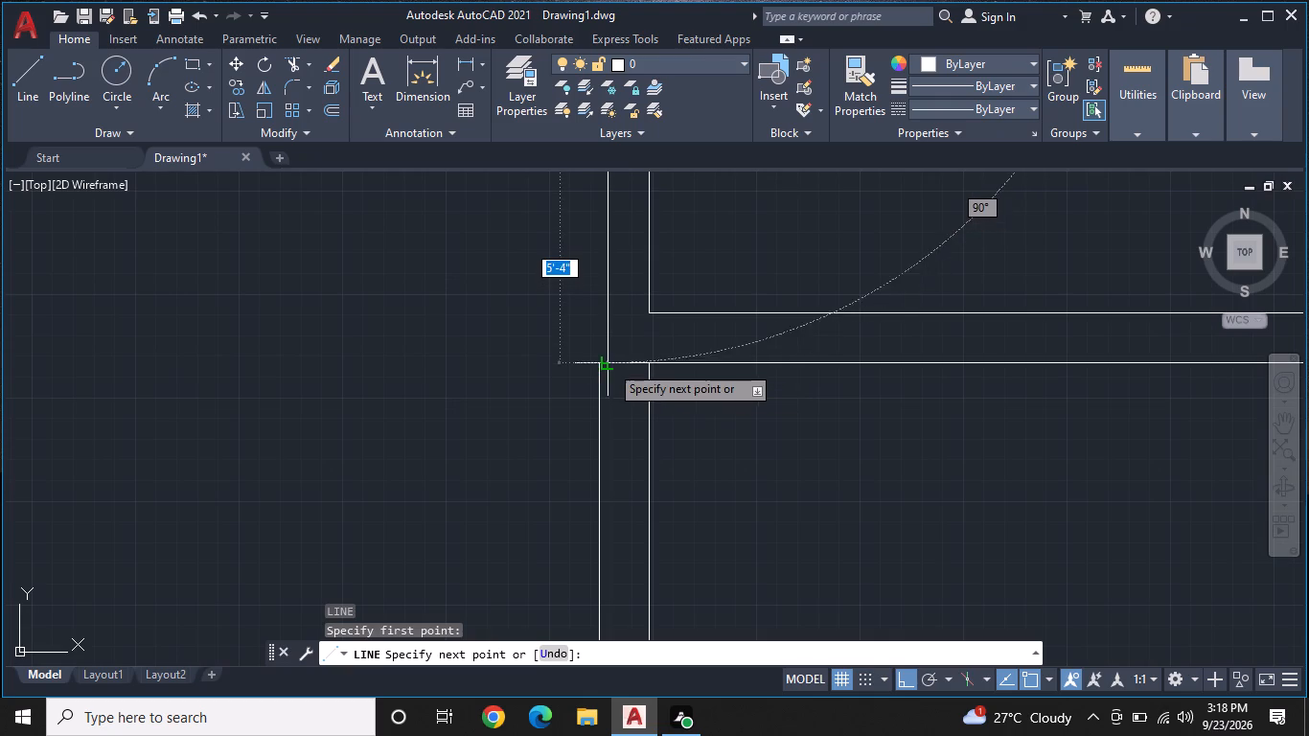
click(604, 366)
key(Escape)
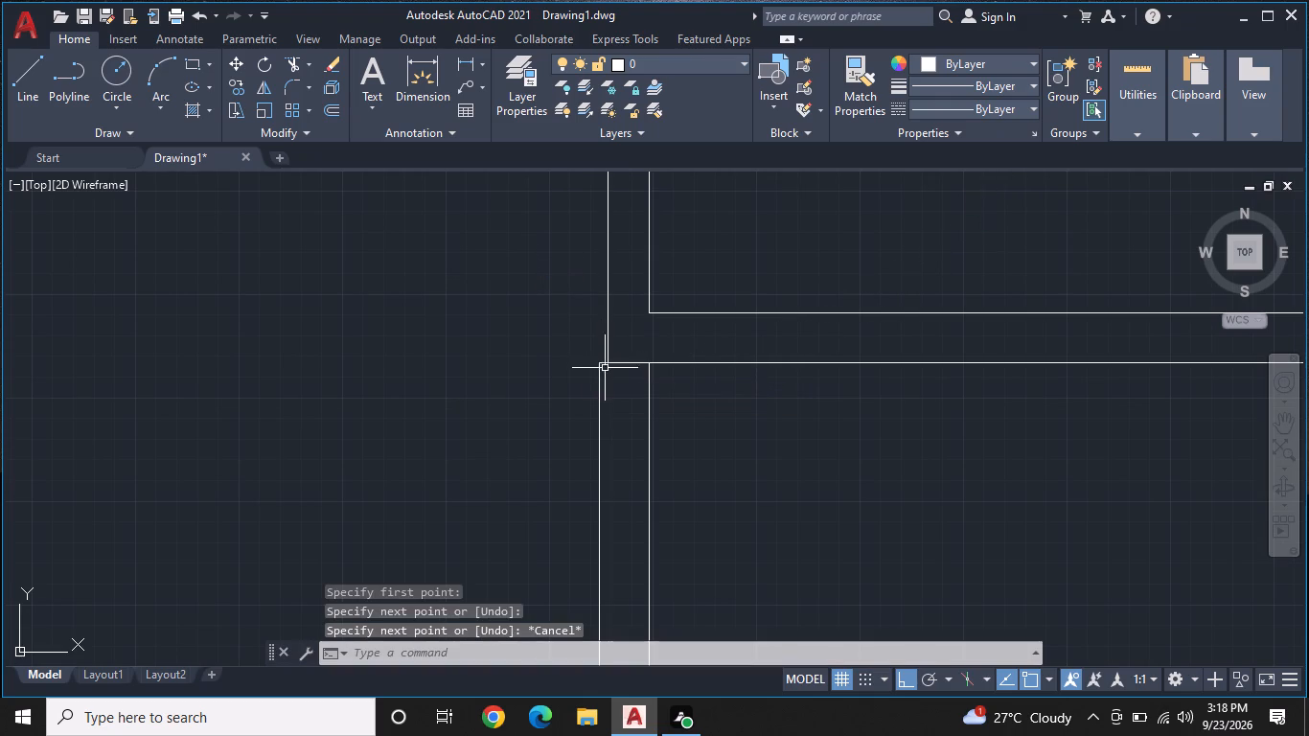
Erase the original outer line of the smaller lower right-wall room's left wall.
scroll(604, 400, up, 1)
click(593, 379)
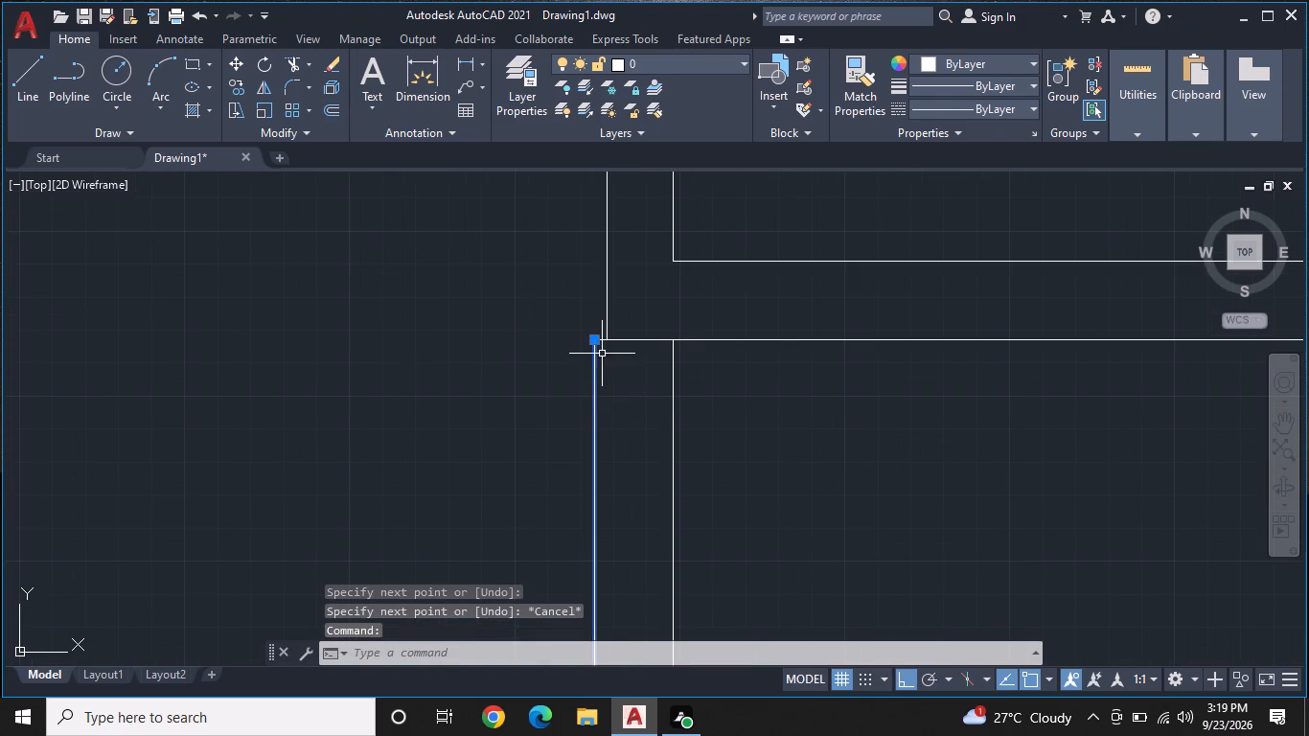
scroll(602, 340, up, 3)
right_click(651, 395)
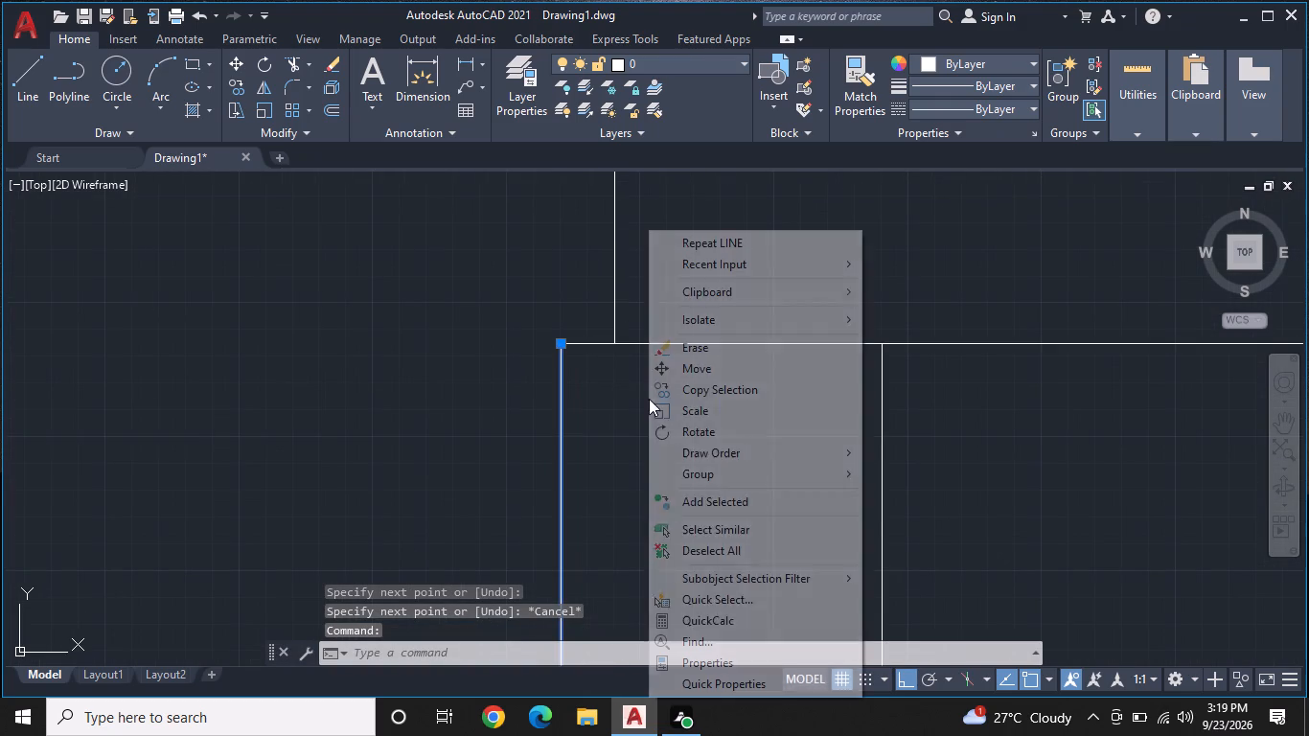
click(700, 351)
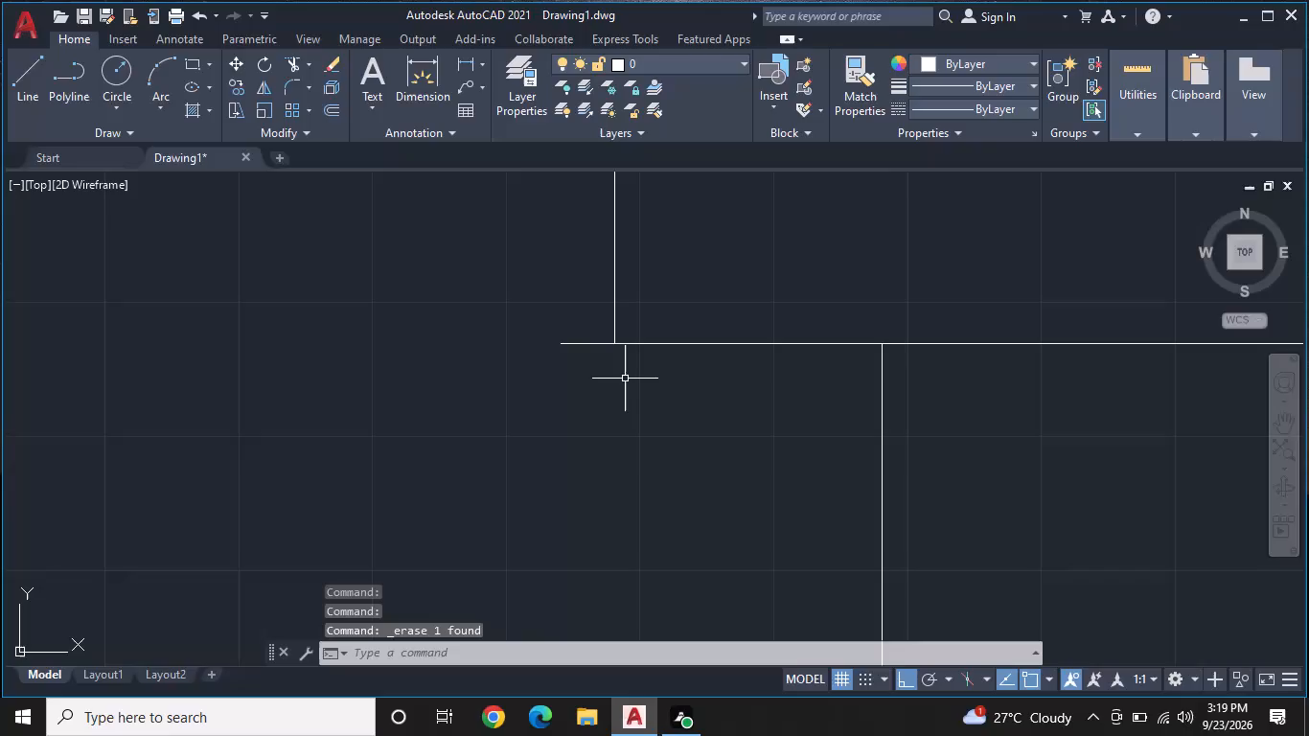
Trim the short stub of that room's top wall line that projects past the new vertical line.
key(t)
text(R)
key(space)
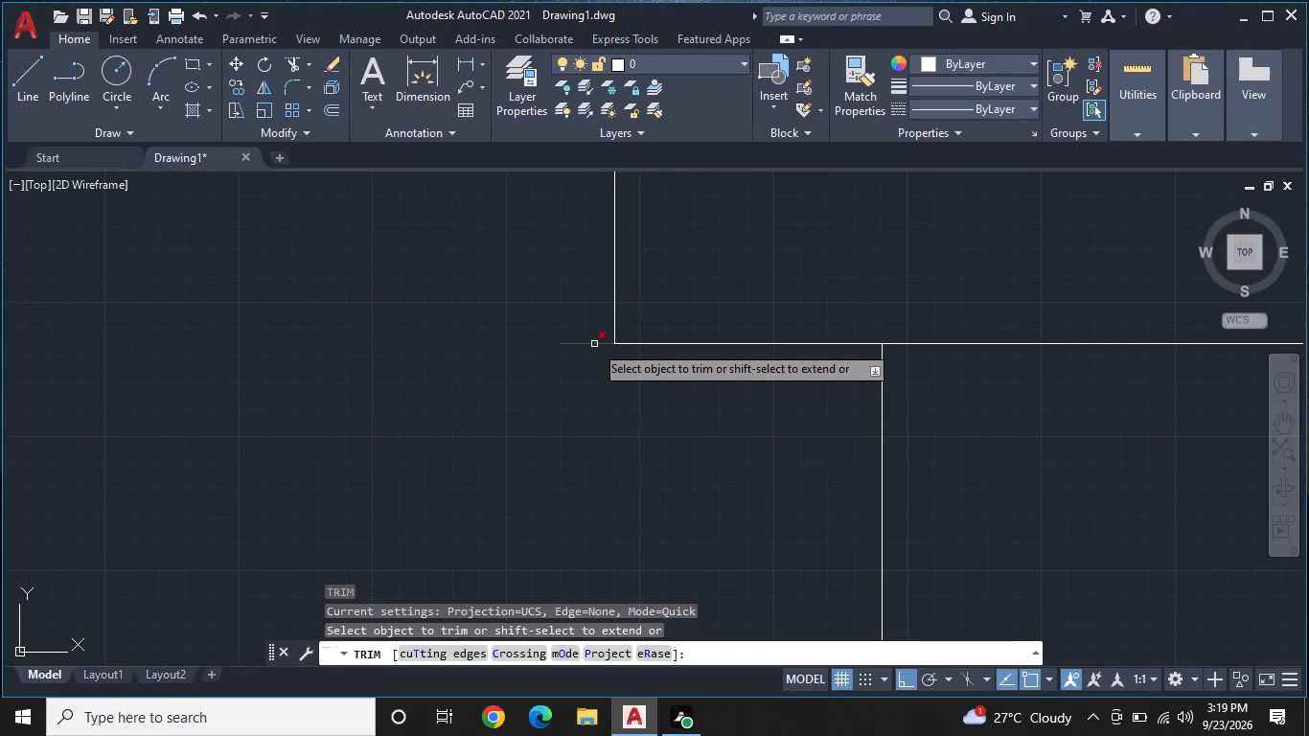
click(594, 344)
scroll(601, 353, down, 3)
middle_drag(646, 415, 644, 397)
scroll(644, 397, down, 2)
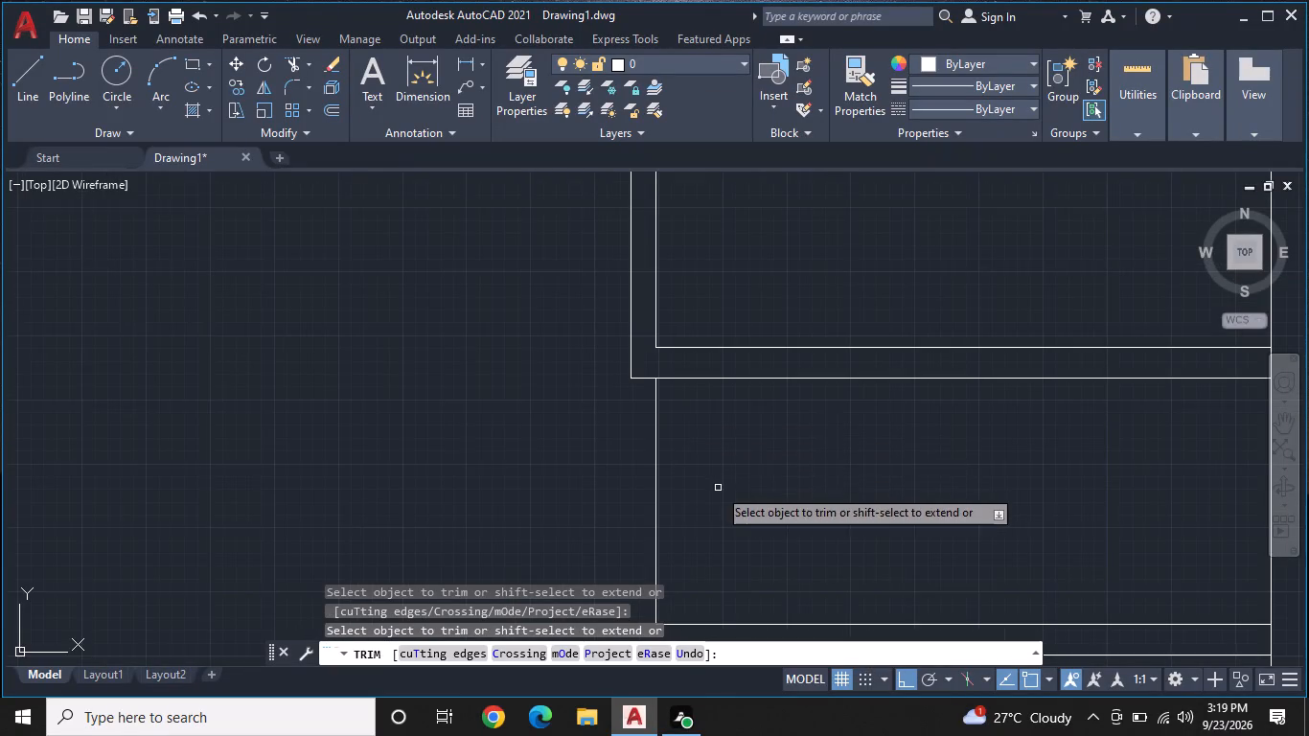
middle_drag(718, 486, 703, 435)
scroll(703, 429, down, 1)
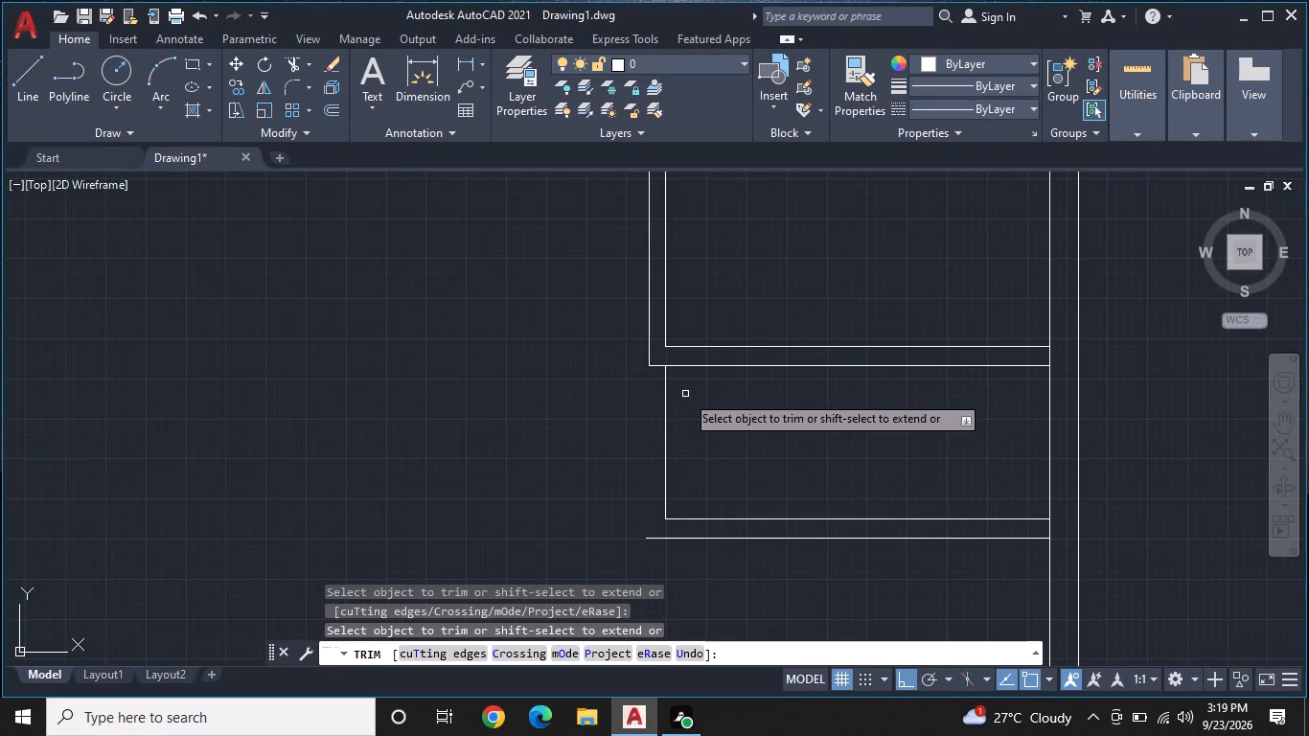
scroll(687, 393, up, 1)
key(Escape)
Draw a new outer left wall line from the trimmed corner straight down, just past the small room's bottom wall line.
scroll(688, 410, down, 1)
text(L)
key(space)
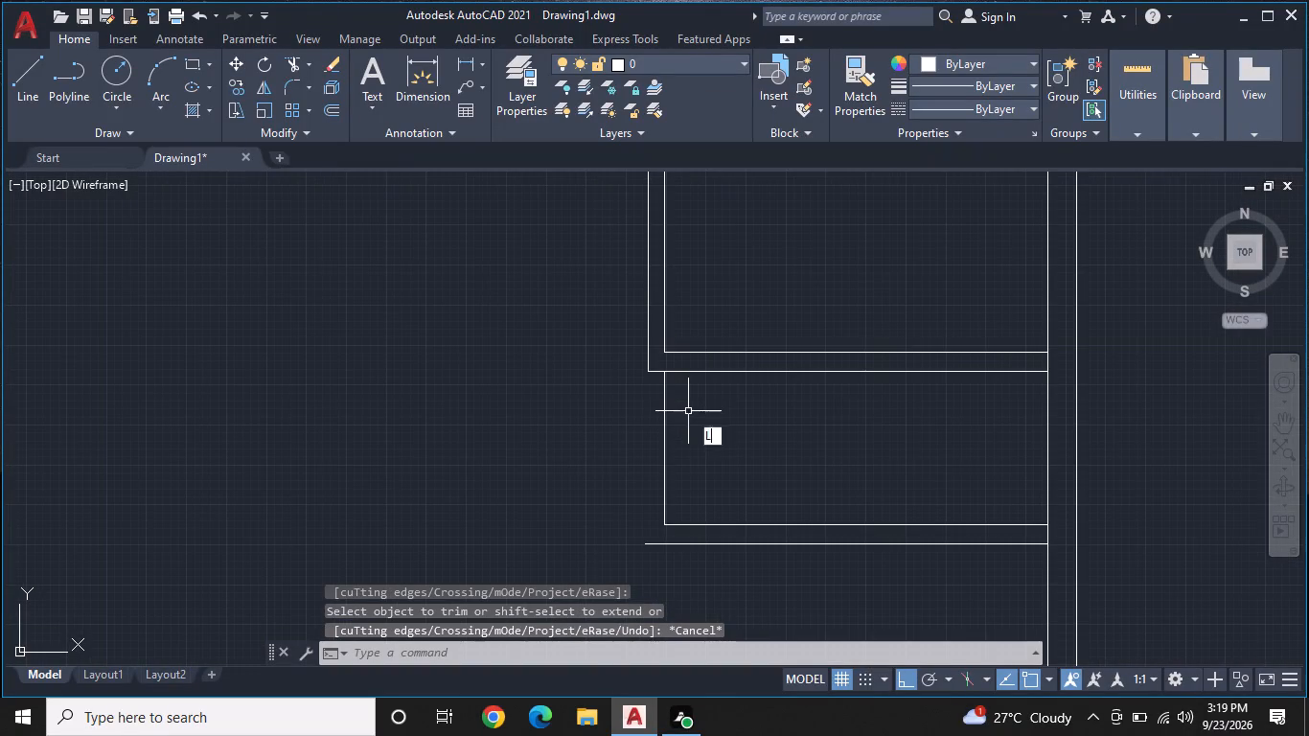
click(648, 374)
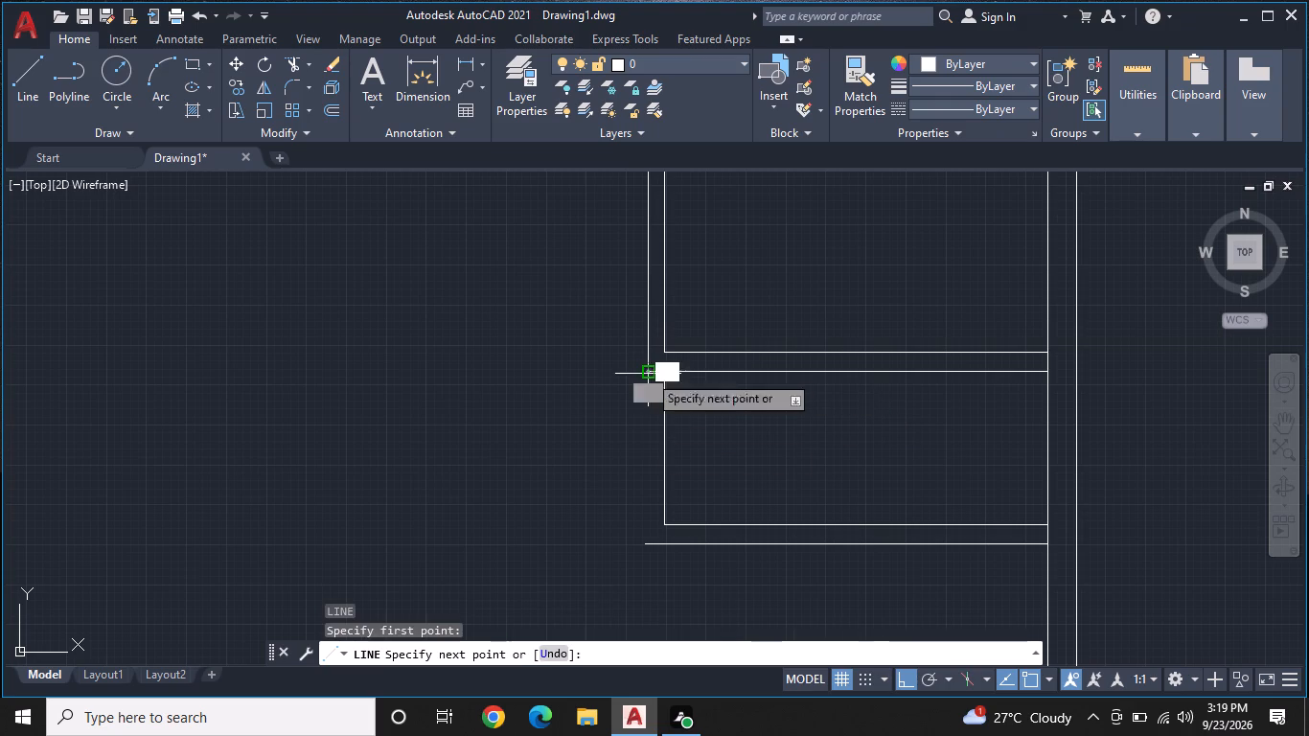
scroll(631, 522, up, 1)
click(661, 580)
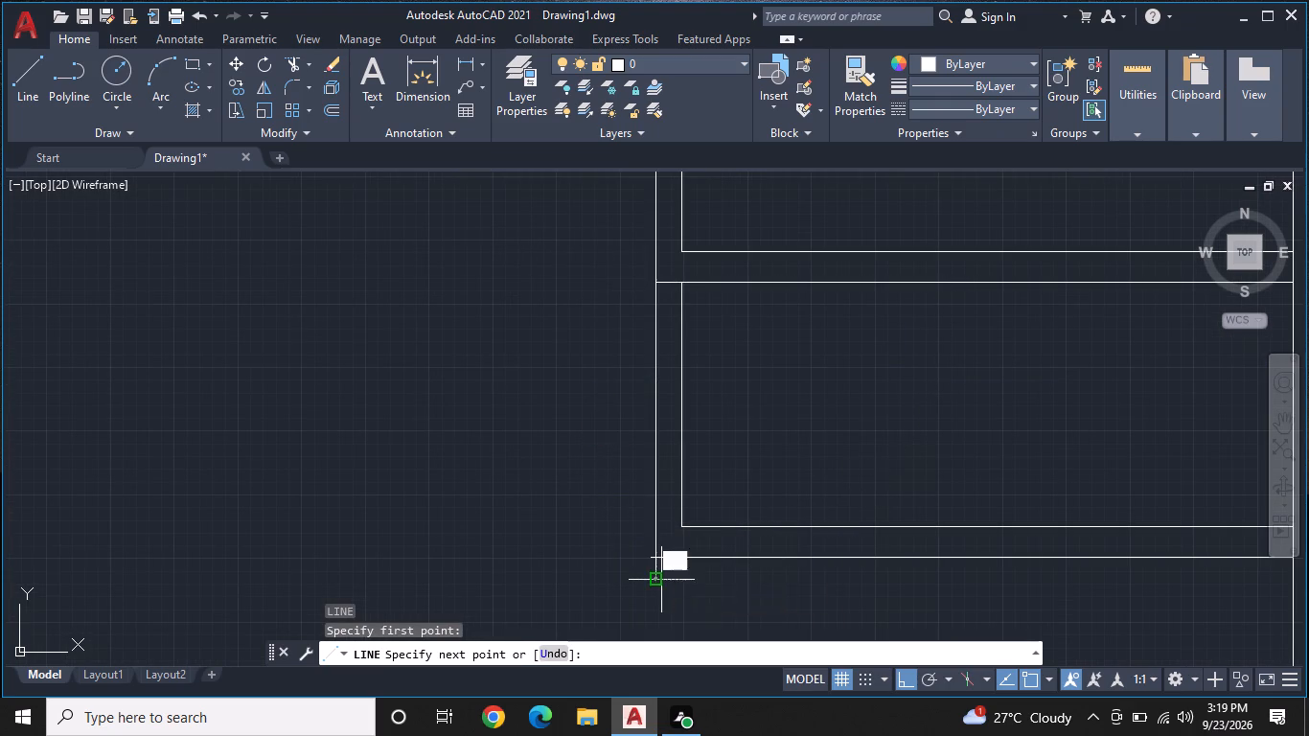
key(Escape)
Trim both overshooting line ends at the small room's lower-left outer corner.
text(TR)
key(space)
scroll(654, 573, up, 2)
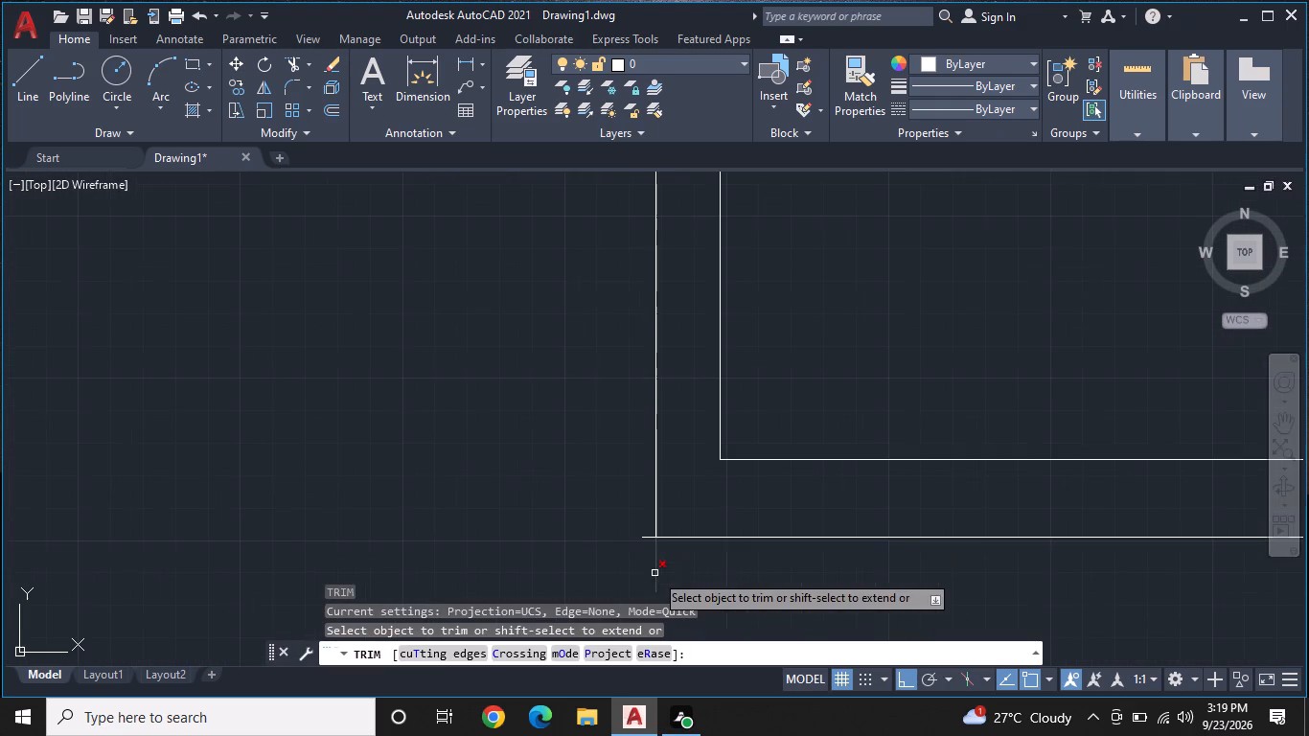
click(650, 542)
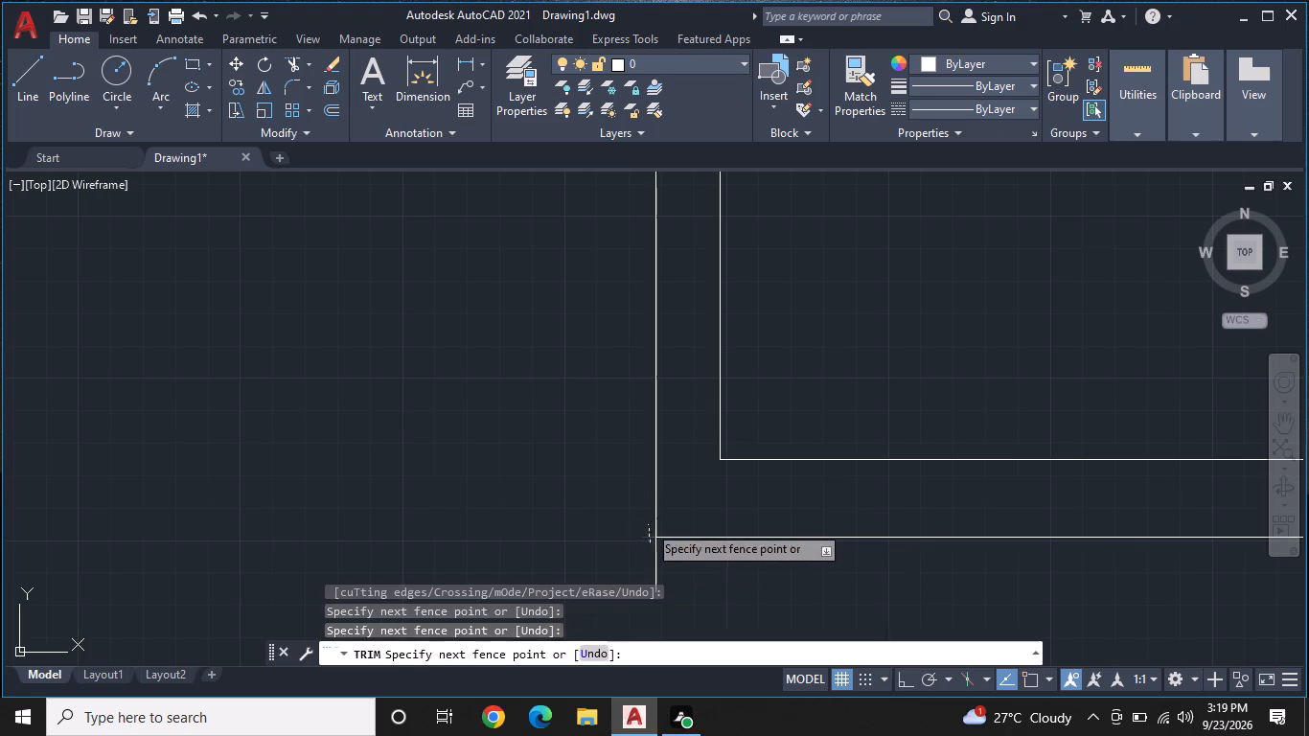
click(648, 524)
click(642, 555)
click(667, 561)
Review the whole floor plan's wall layout and the open area below the left room.
scroll(1308, 734, down, 2)
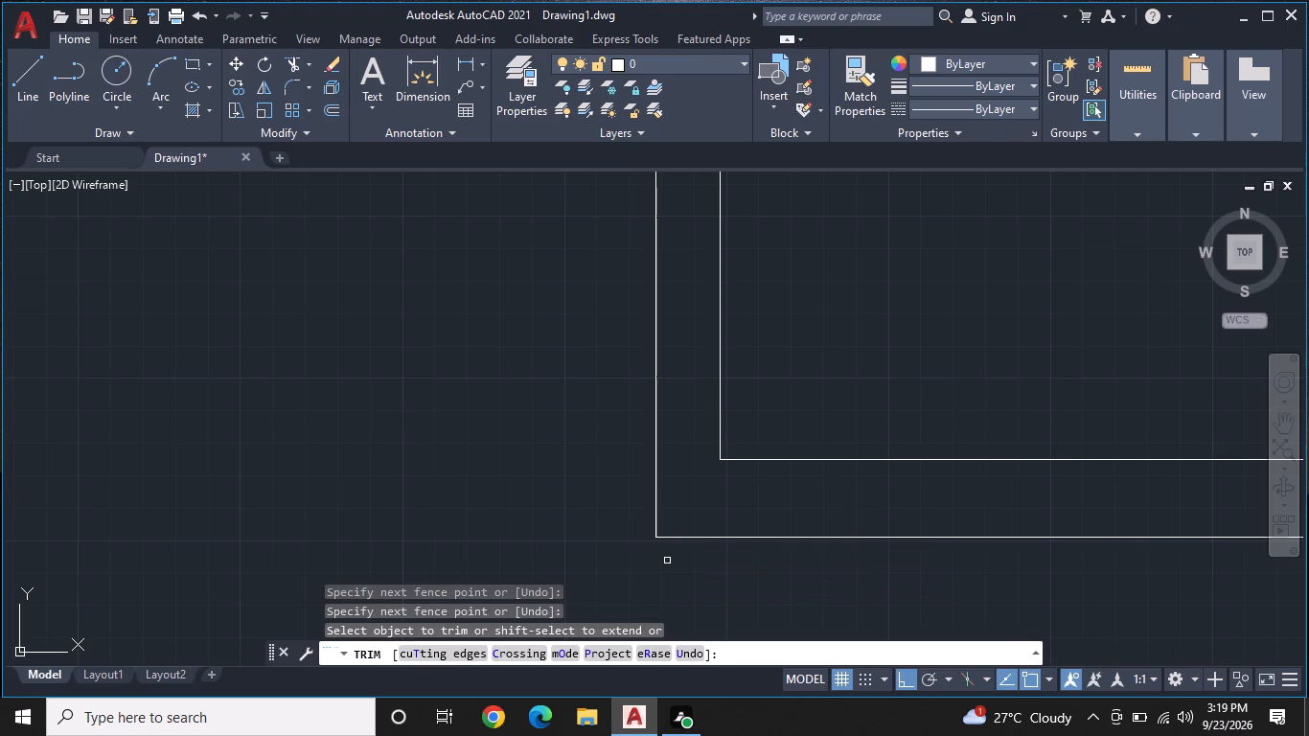
scroll(1308, 680, down, 1)
scroll(121, 0, down, 2)
scroll(996, 312, down, 1)
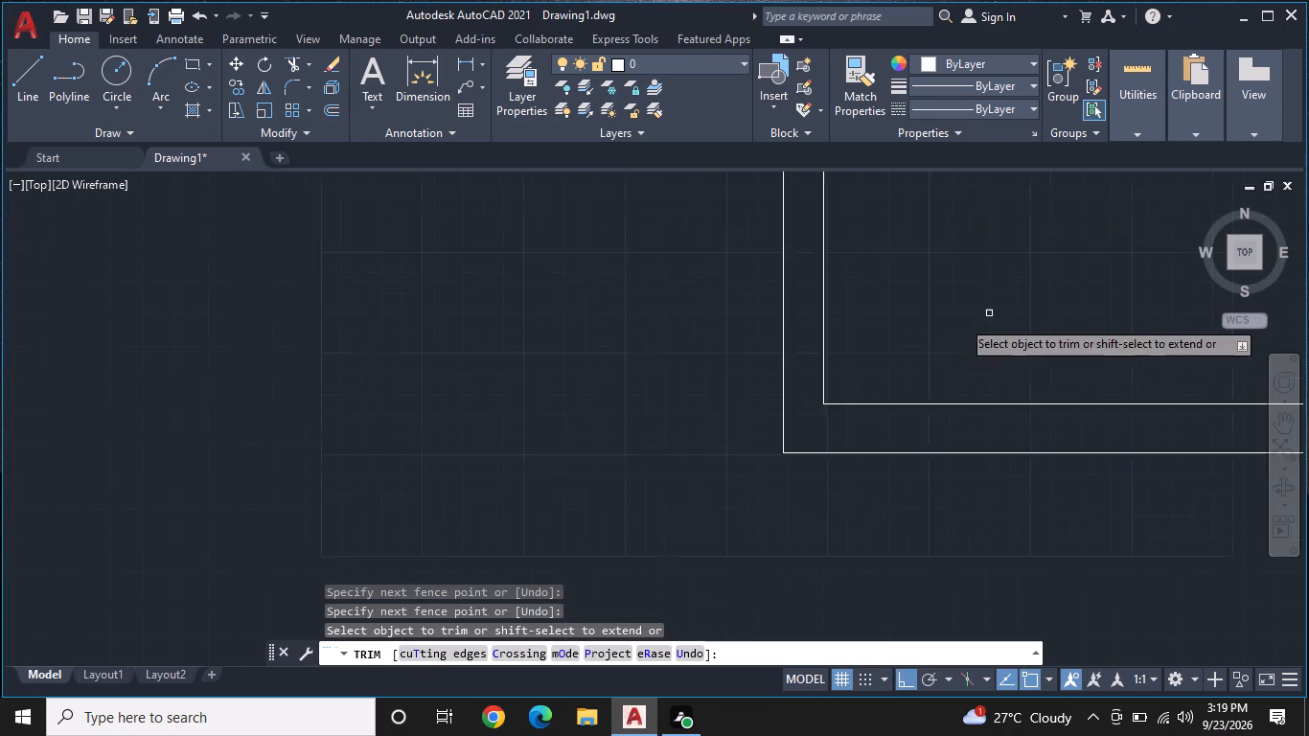
scroll(960, 319, down, 1)
middle_drag(914, 323, 760, 383)
scroll(763, 377, down, 1)
middle_drag(836, 247, 0, 65)
scroll(354, 272, down, 7)
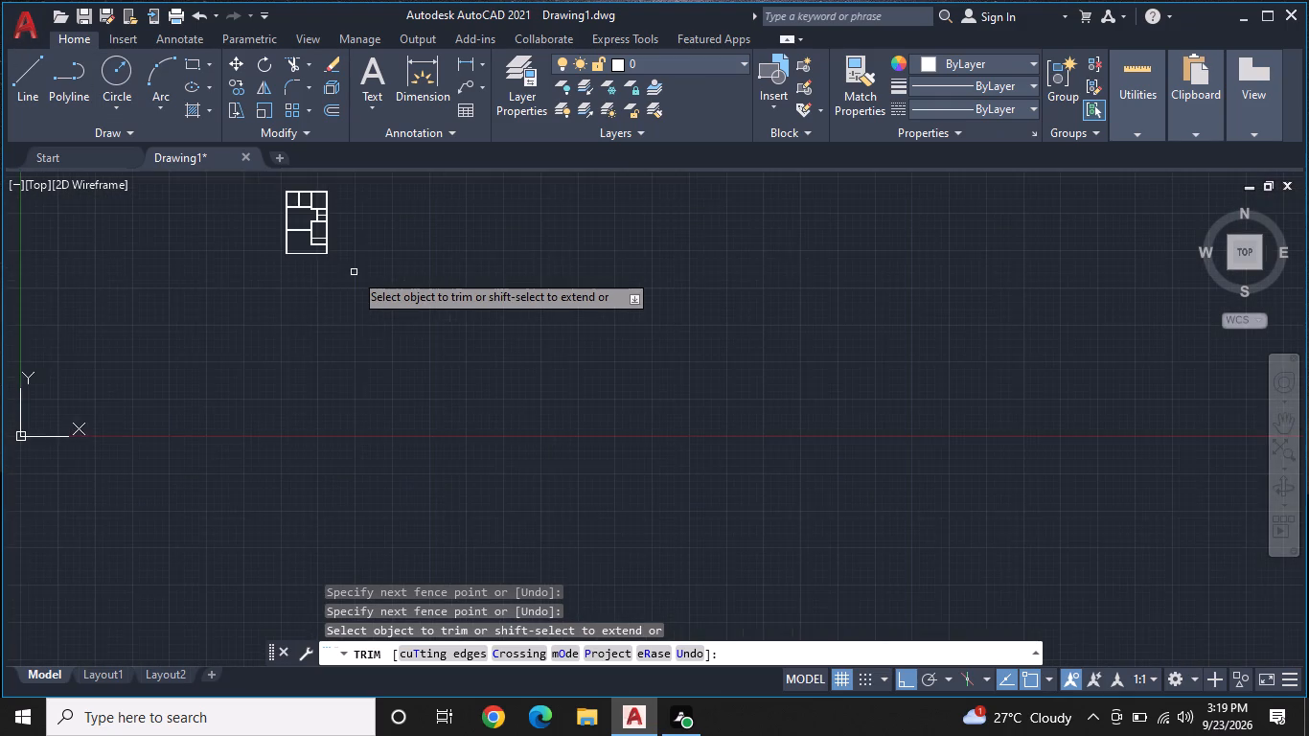
scroll(354, 272, down, 1)
scroll(279, 214, up, 5)
middle_drag(486, 299, 497, 249)
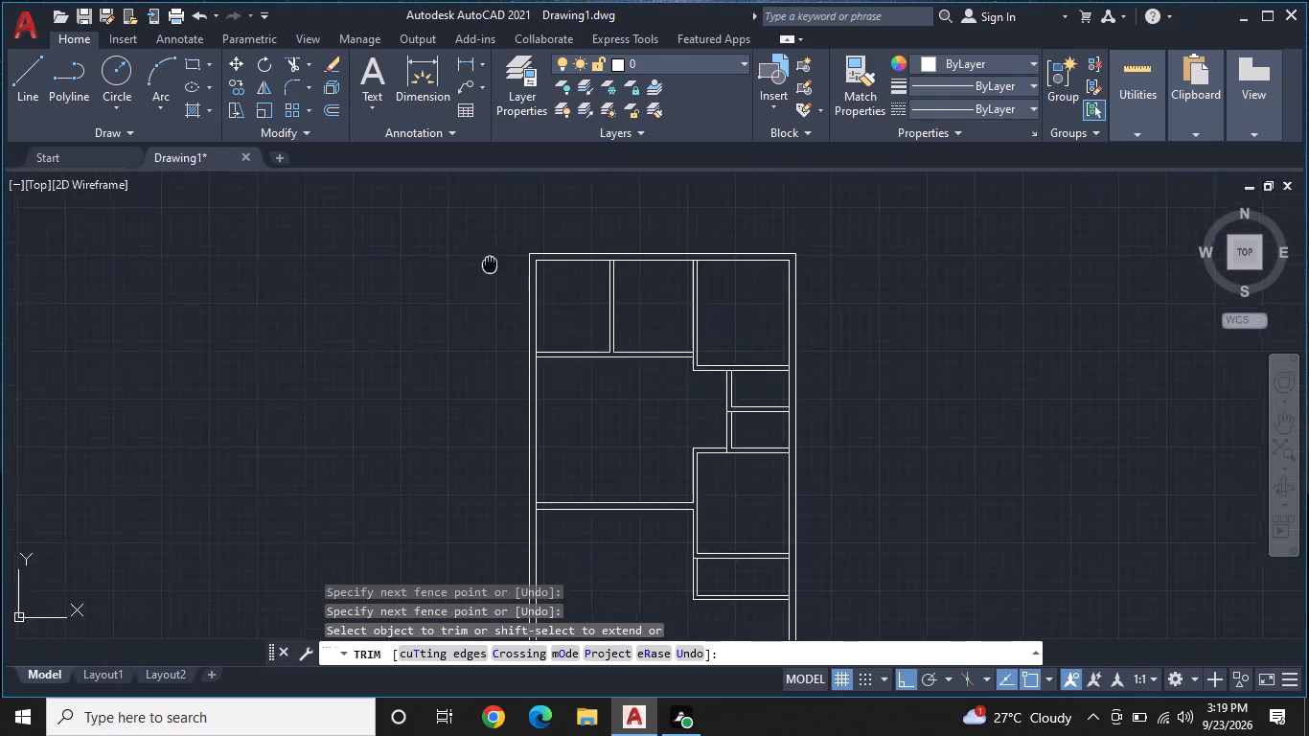
middle_drag(497, 249, 523, 224)
scroll(716, 373, up, 1)
middle_drag(716, 373, 714, 354)
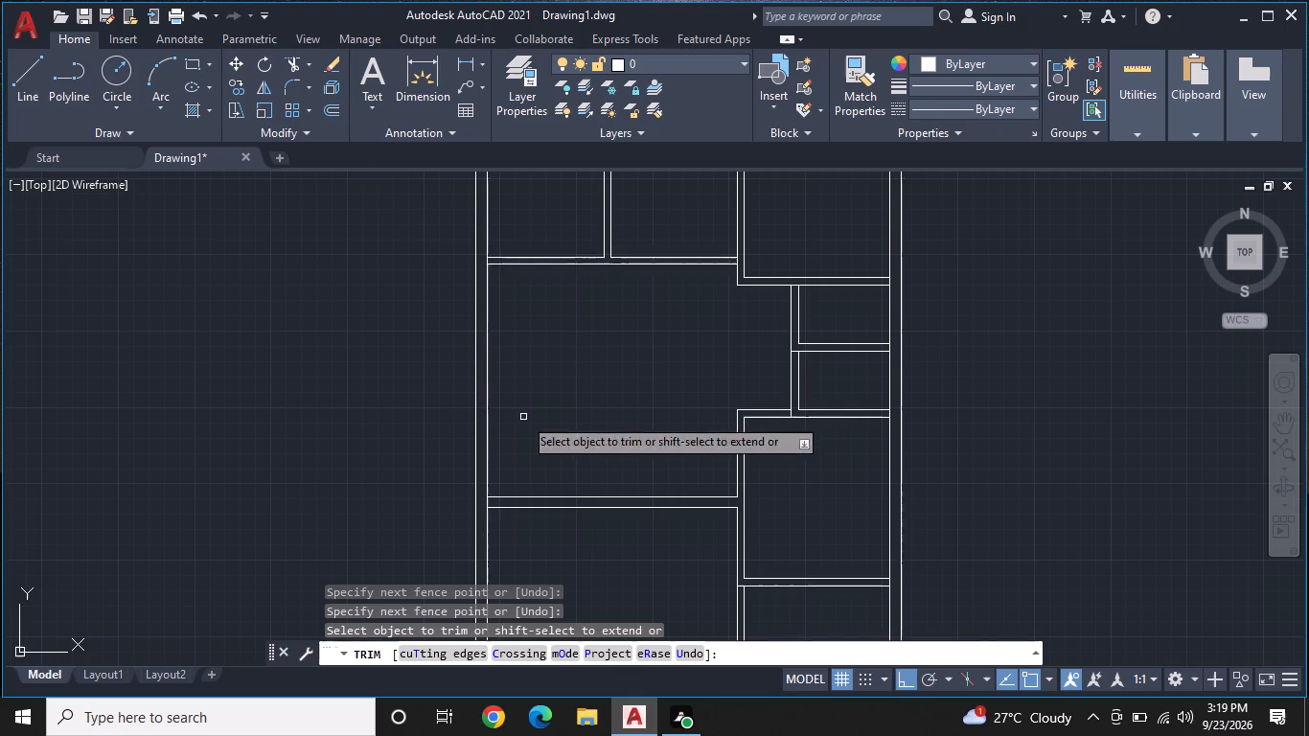
middle_drag(584, 325, 580, 301)
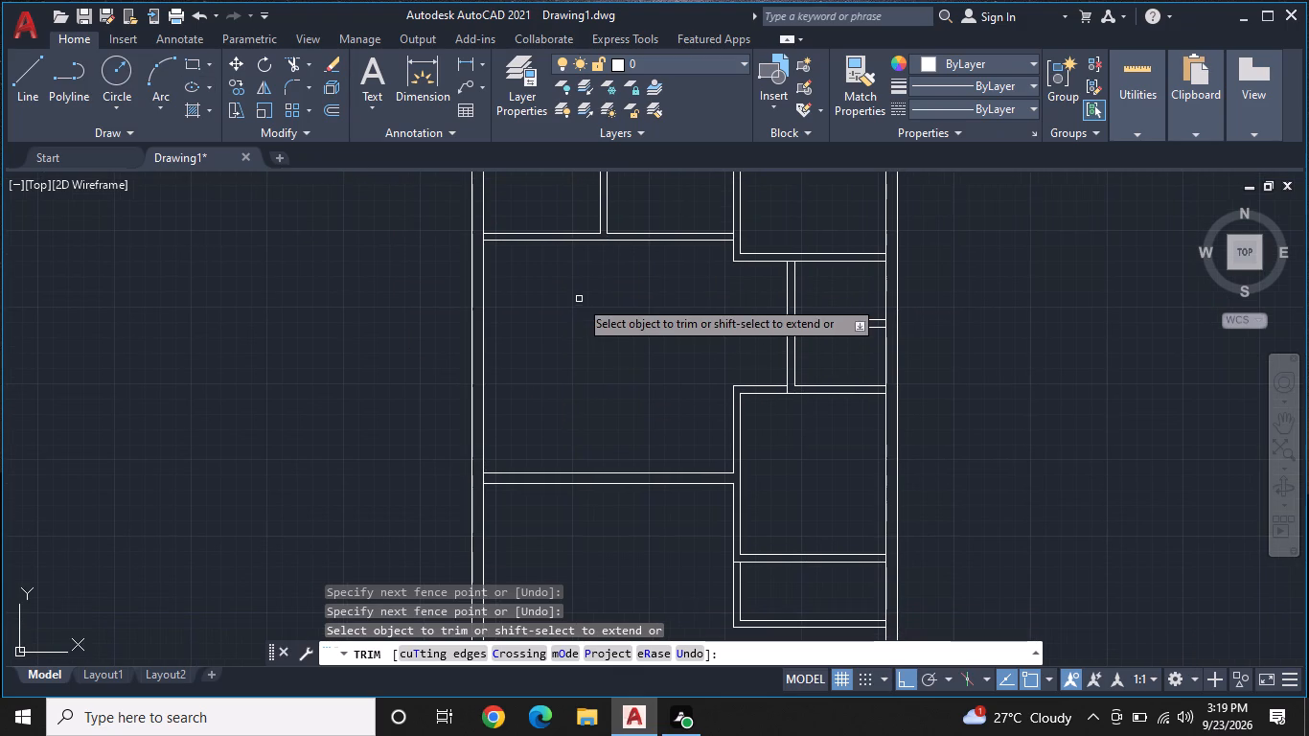
middle_drag(569, 444, 538, 309)
scroll(592, 416, down, 1)
middle_drag(606, 474, 604, 471)
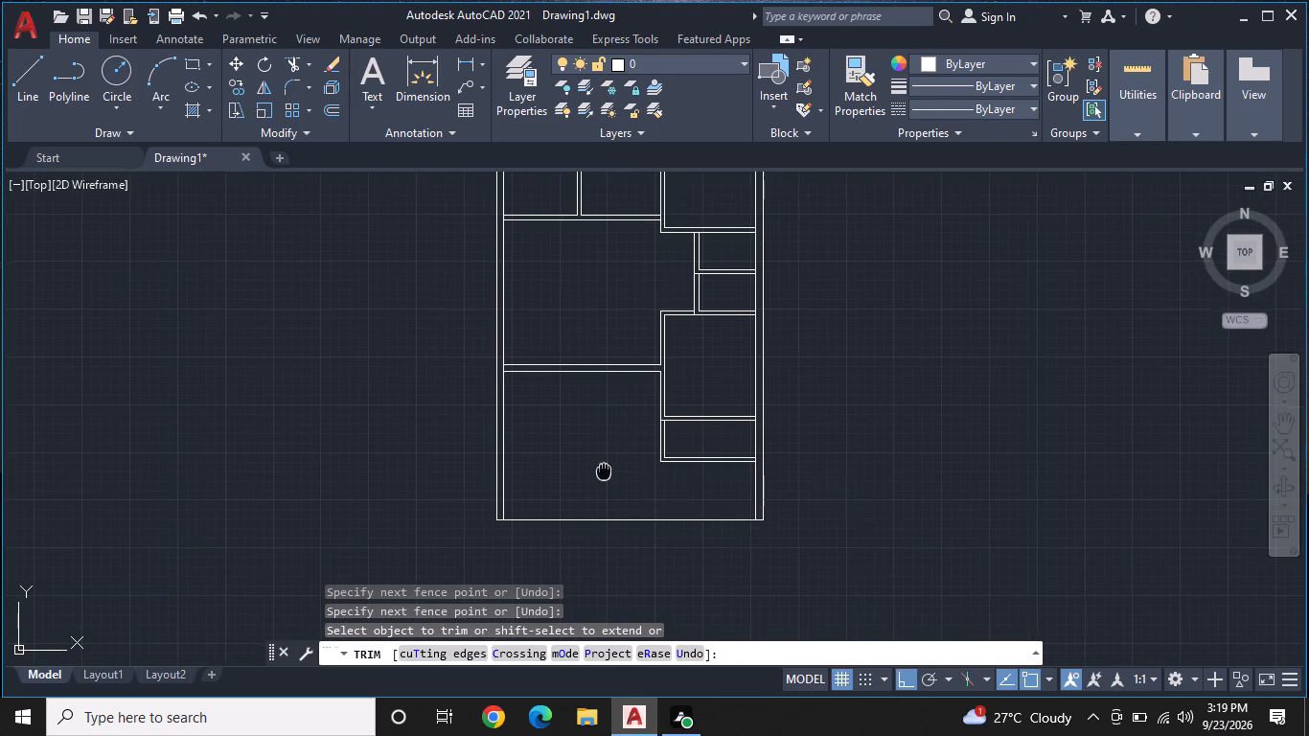
middle_drag(604, 471, 552, 462)
scroll(554, 463, up, 2)
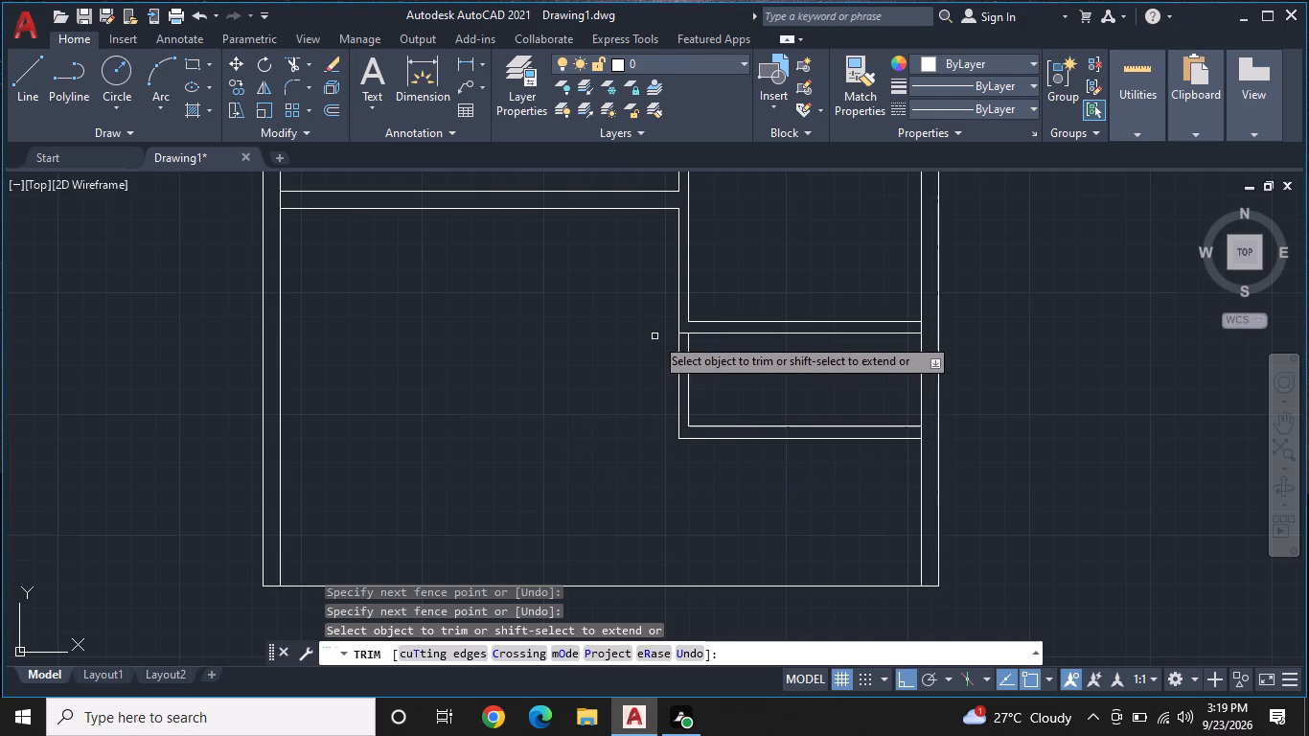
Draw connected lines from the left room's lower-right outer corner down to the small room's lower-left corner, 5' left, and up to the wall above.
text(L)
key(space)
key(Escape)
key(Escape)
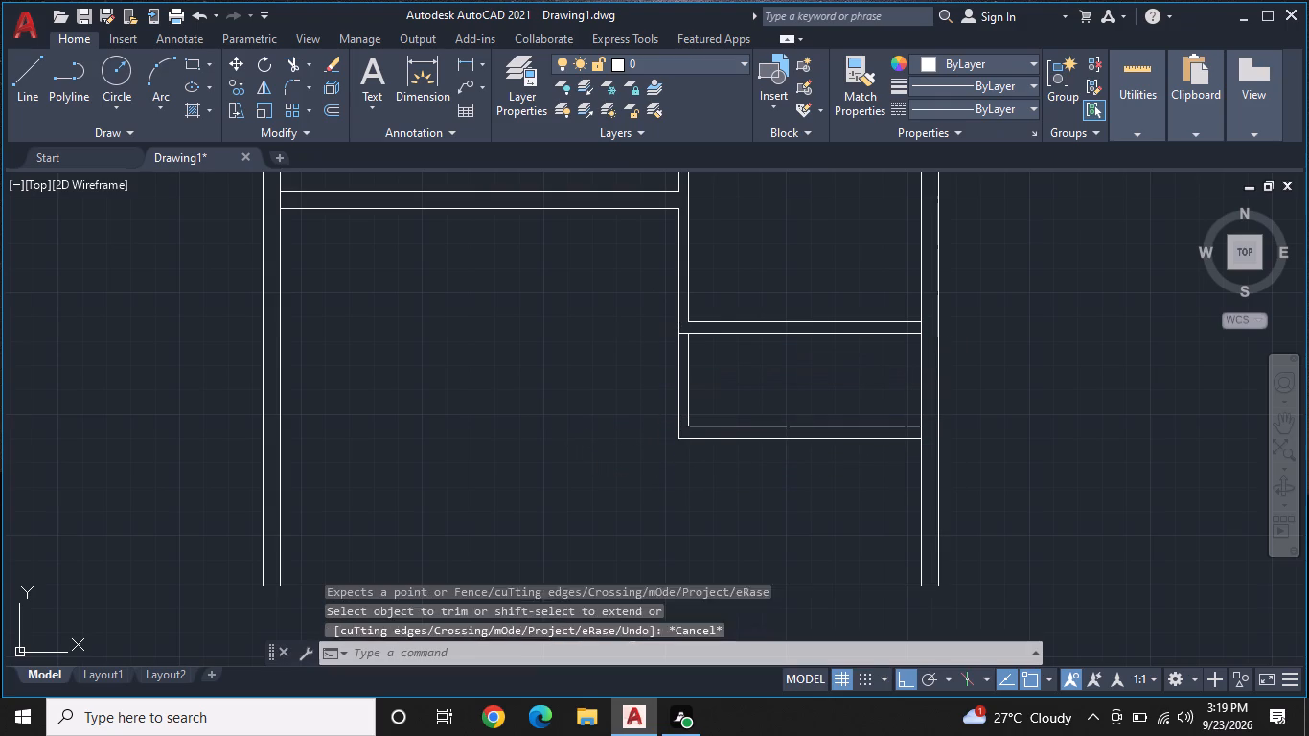
key(l)
key(space)
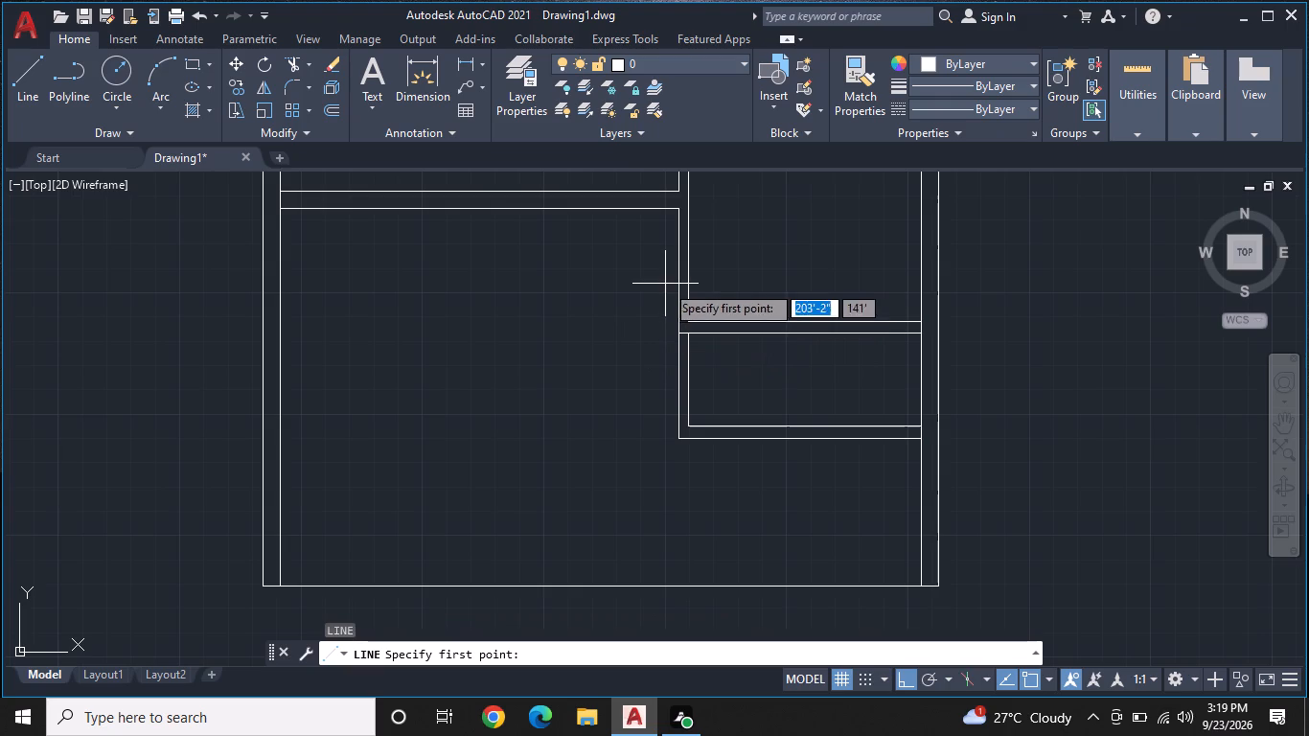
click(677, 205)
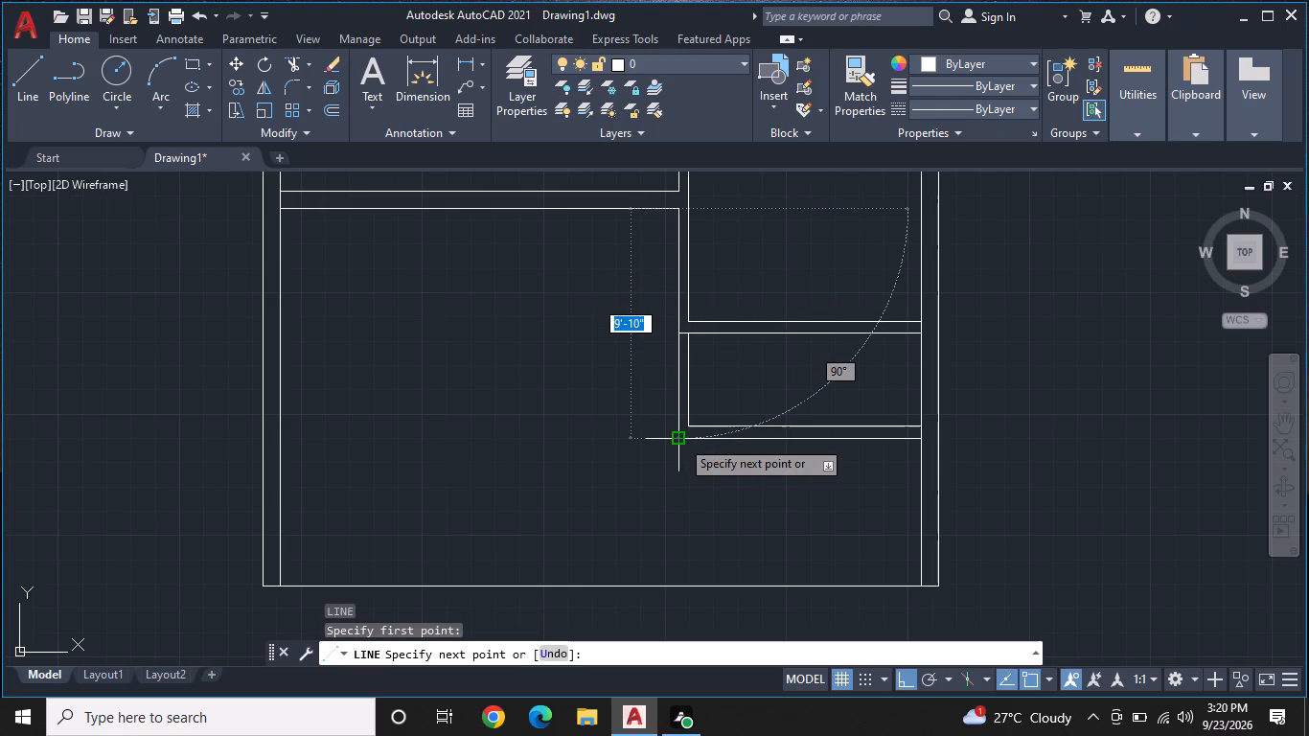
click(680, 438)
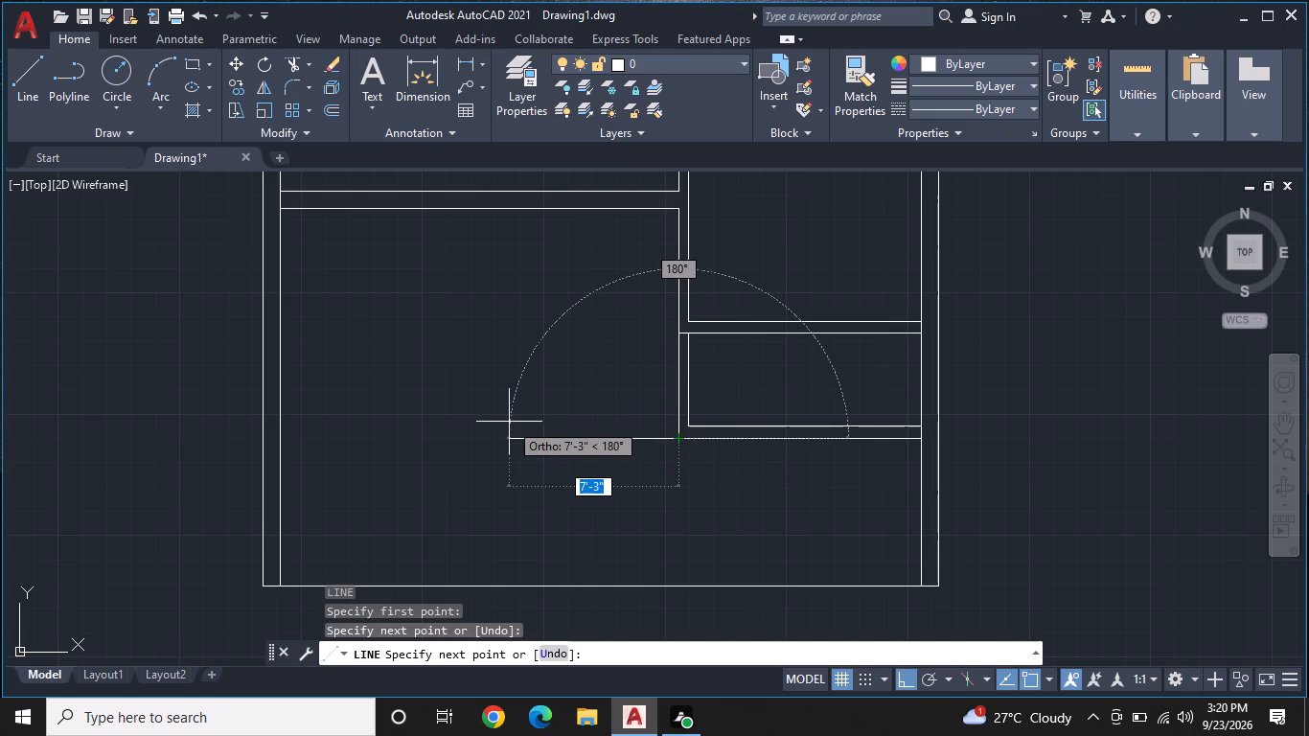
key(5)
key(apostrophe)
key(Return)
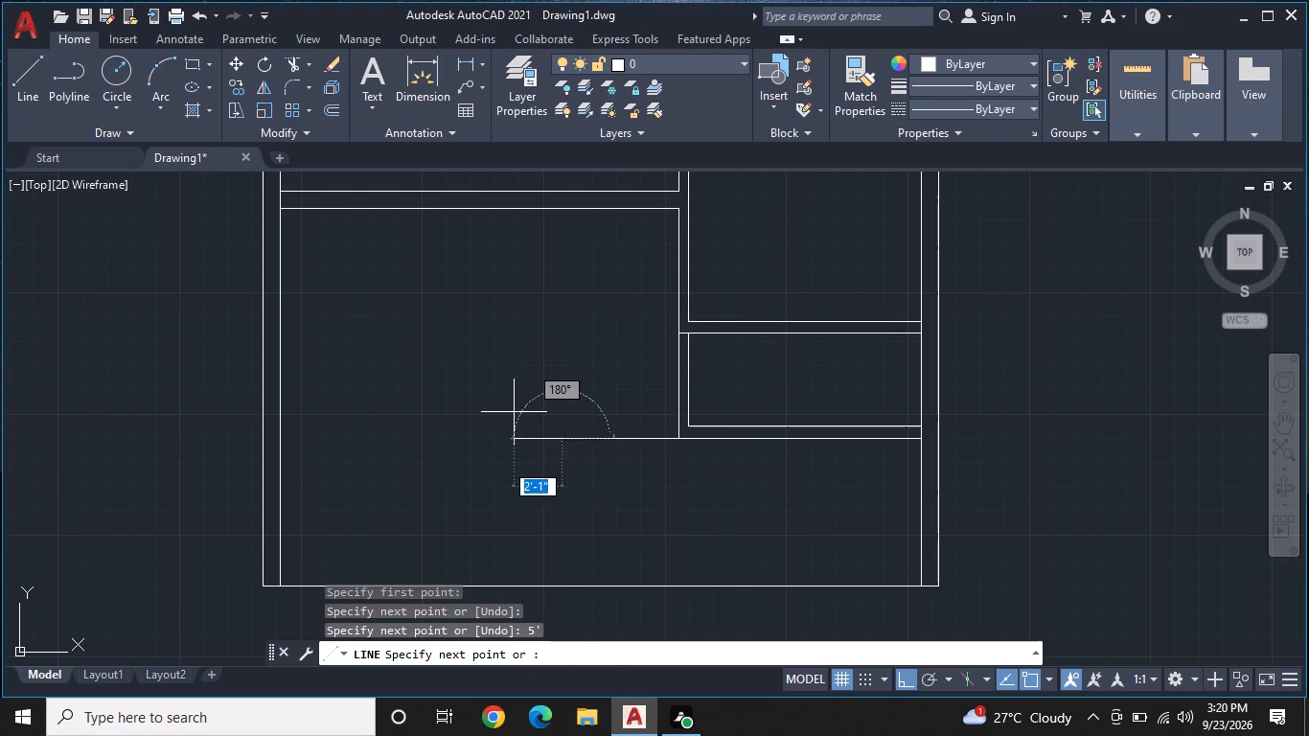
click(562, 211)
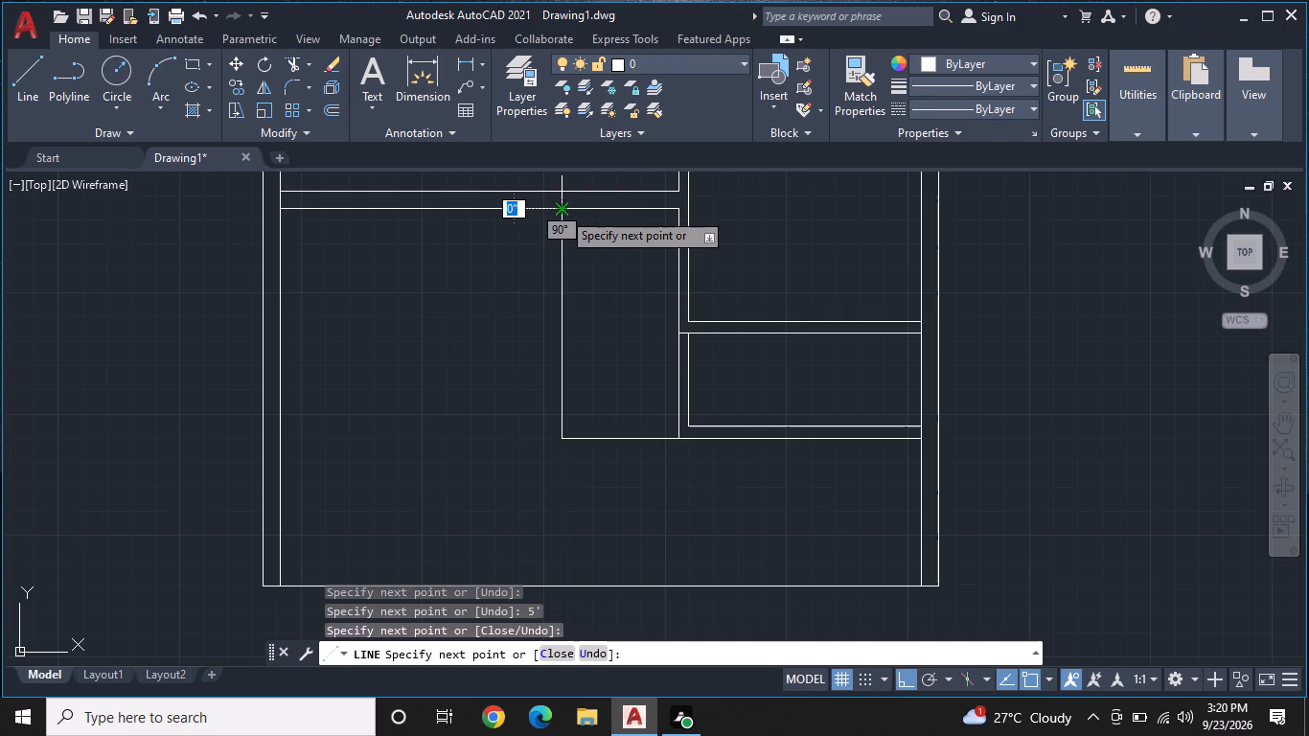
key(Escape)
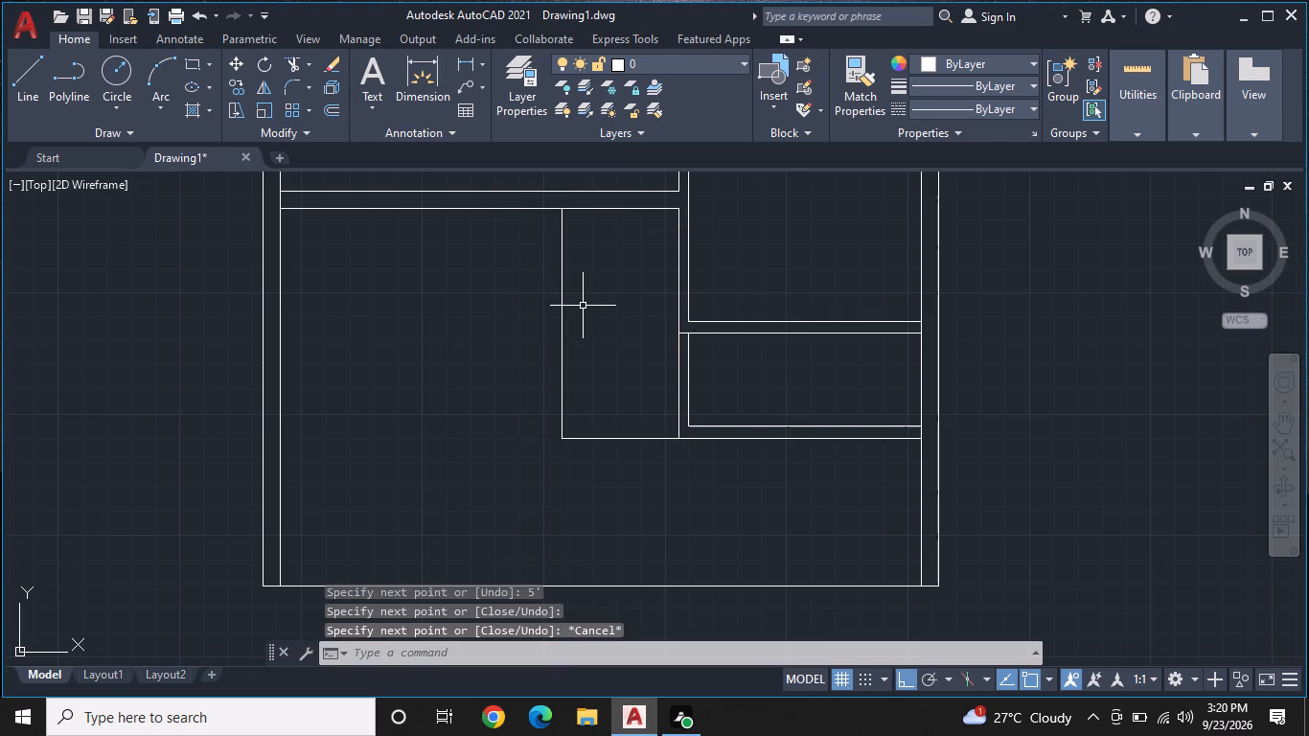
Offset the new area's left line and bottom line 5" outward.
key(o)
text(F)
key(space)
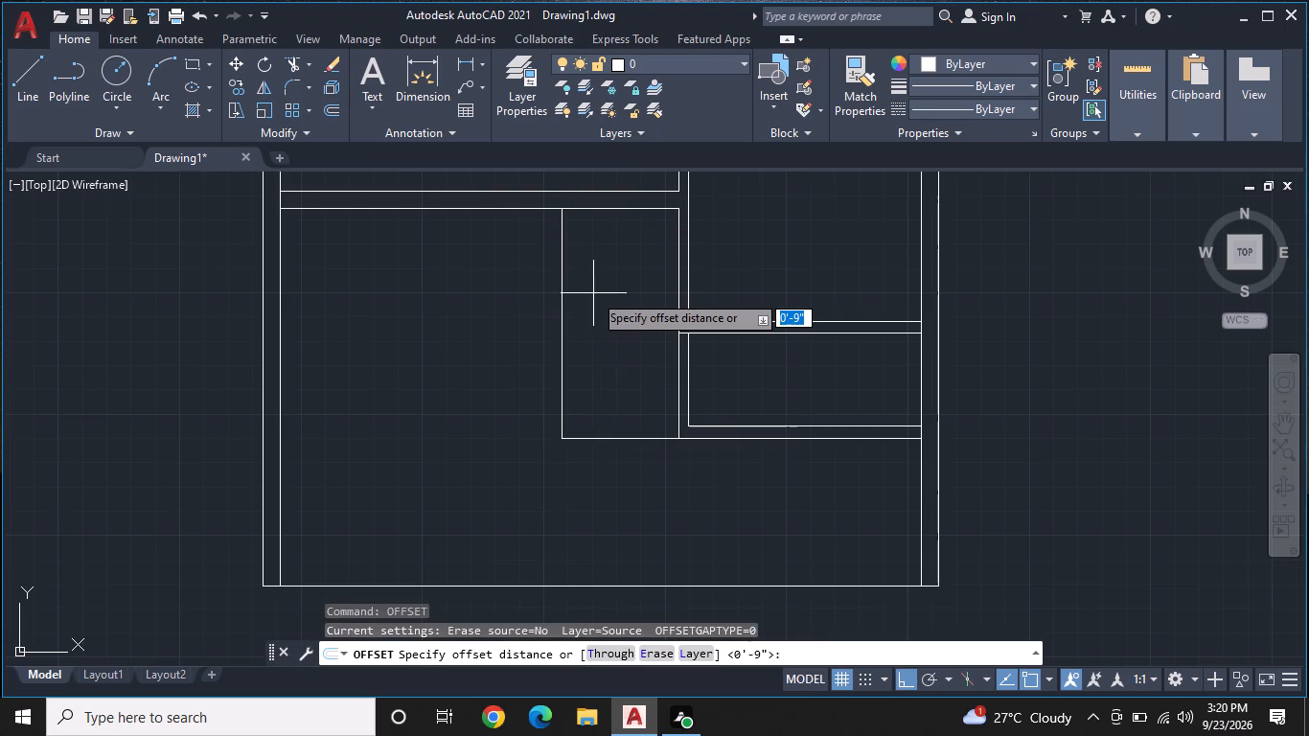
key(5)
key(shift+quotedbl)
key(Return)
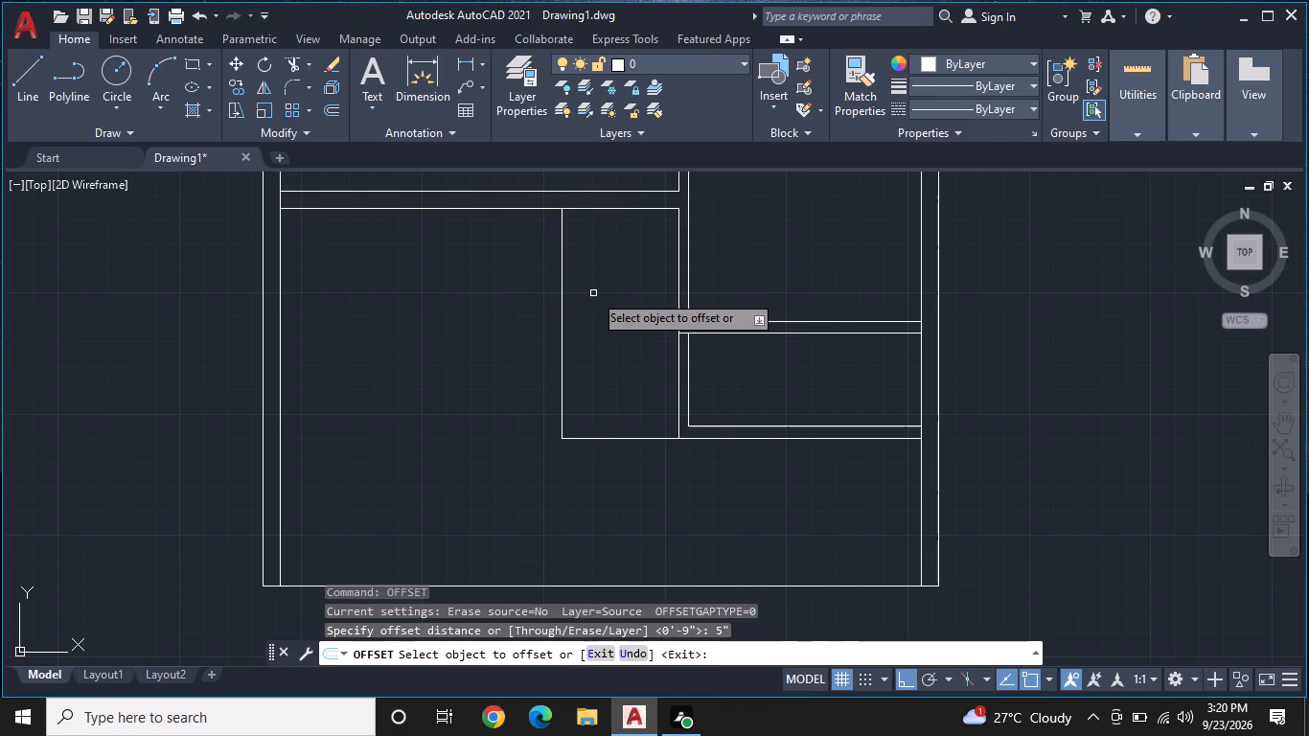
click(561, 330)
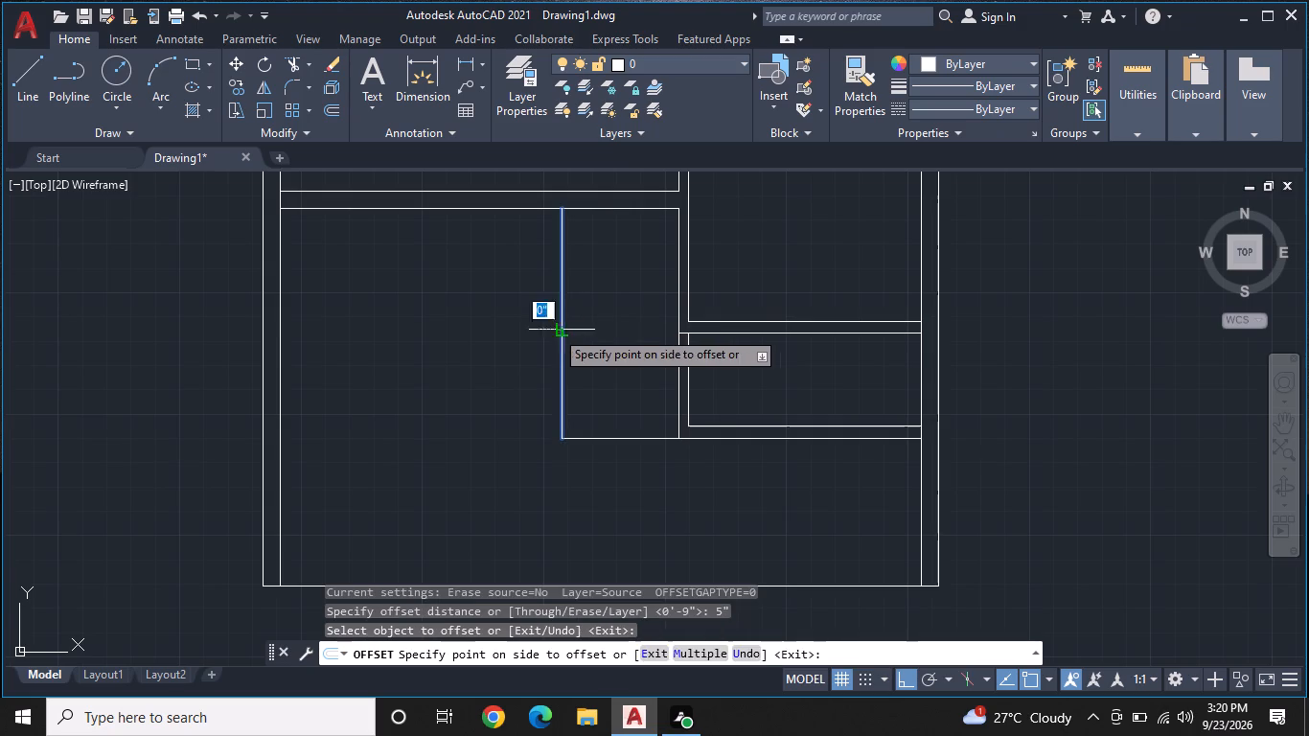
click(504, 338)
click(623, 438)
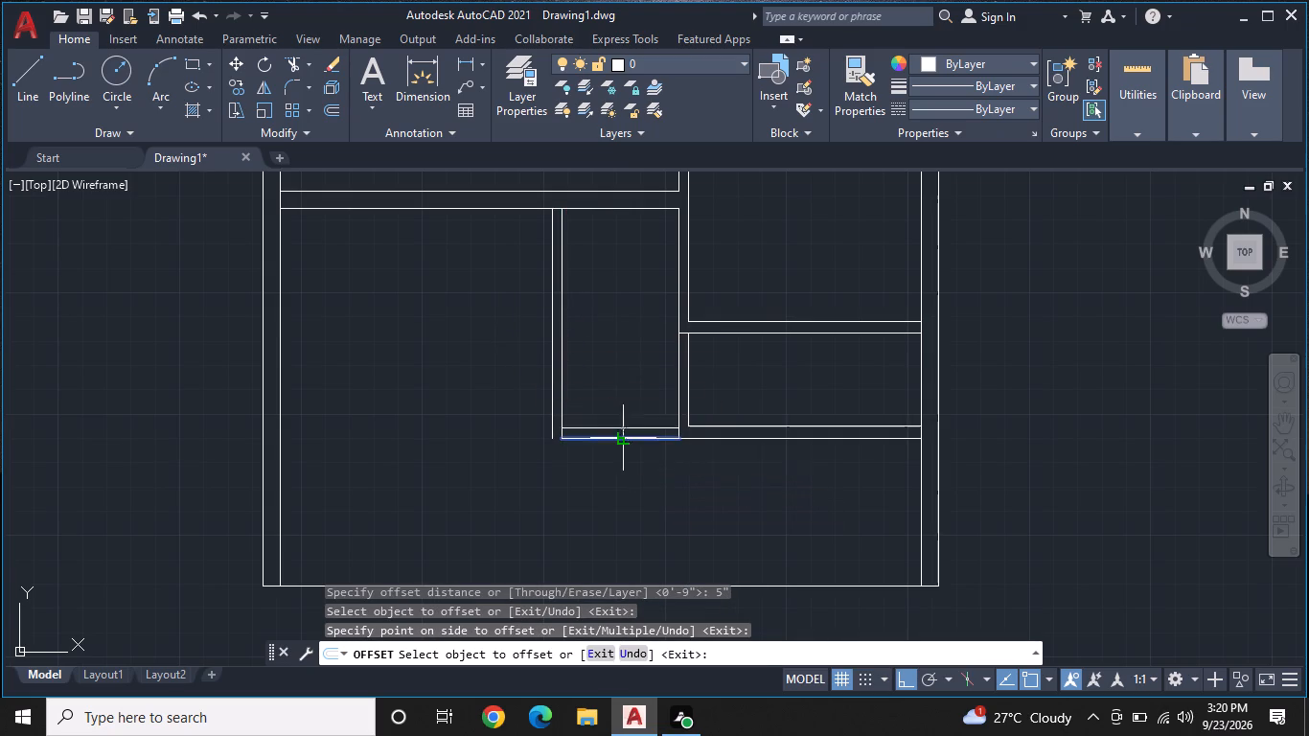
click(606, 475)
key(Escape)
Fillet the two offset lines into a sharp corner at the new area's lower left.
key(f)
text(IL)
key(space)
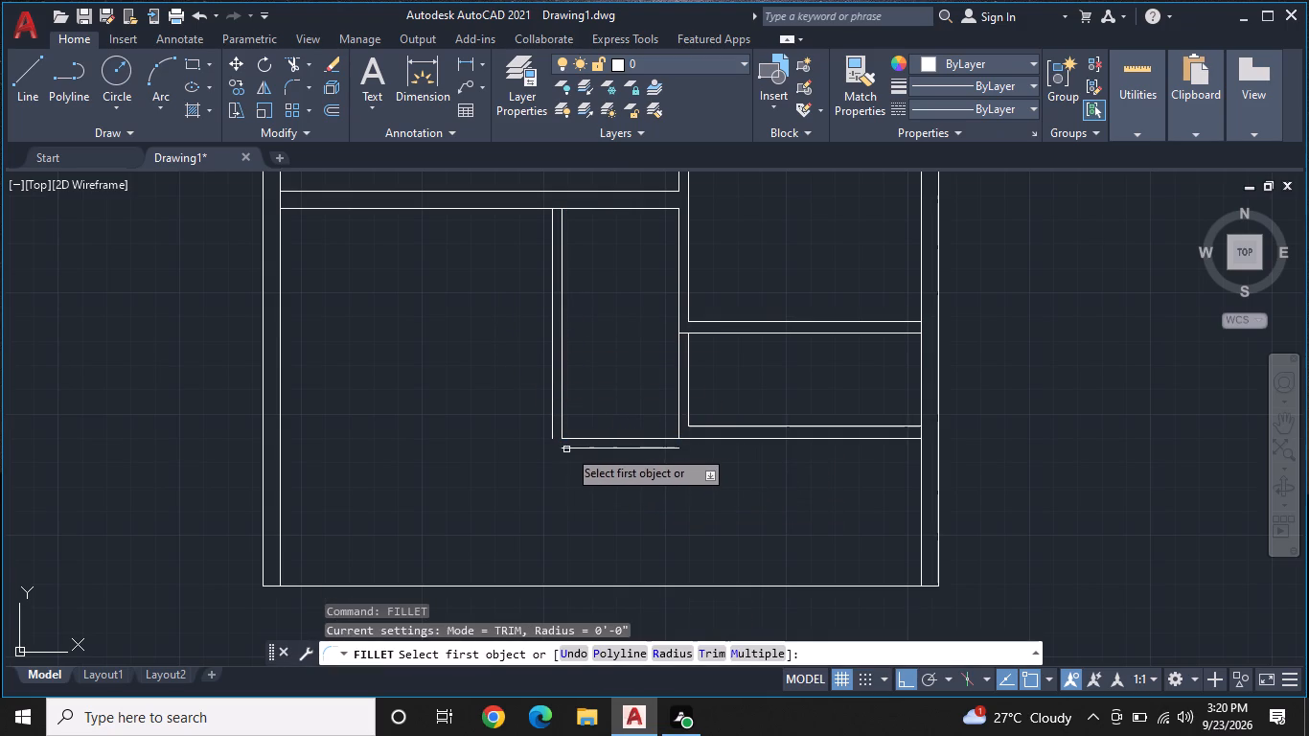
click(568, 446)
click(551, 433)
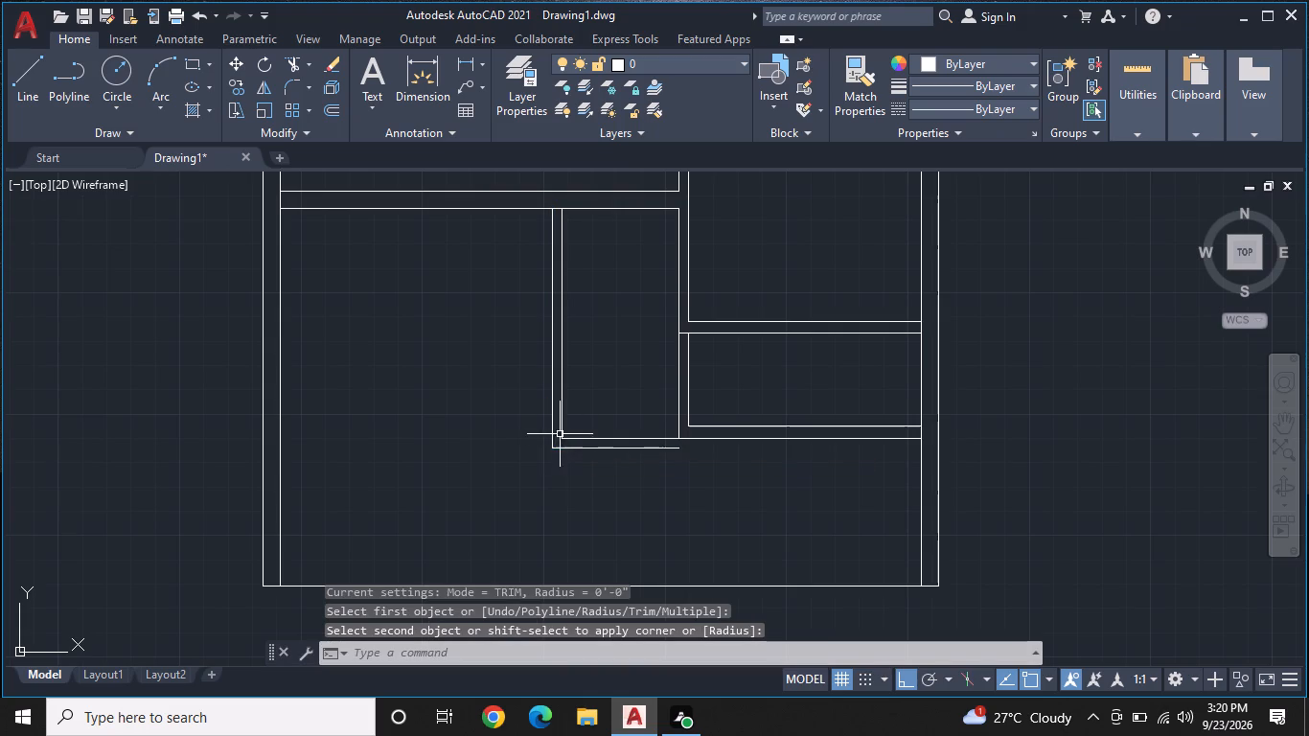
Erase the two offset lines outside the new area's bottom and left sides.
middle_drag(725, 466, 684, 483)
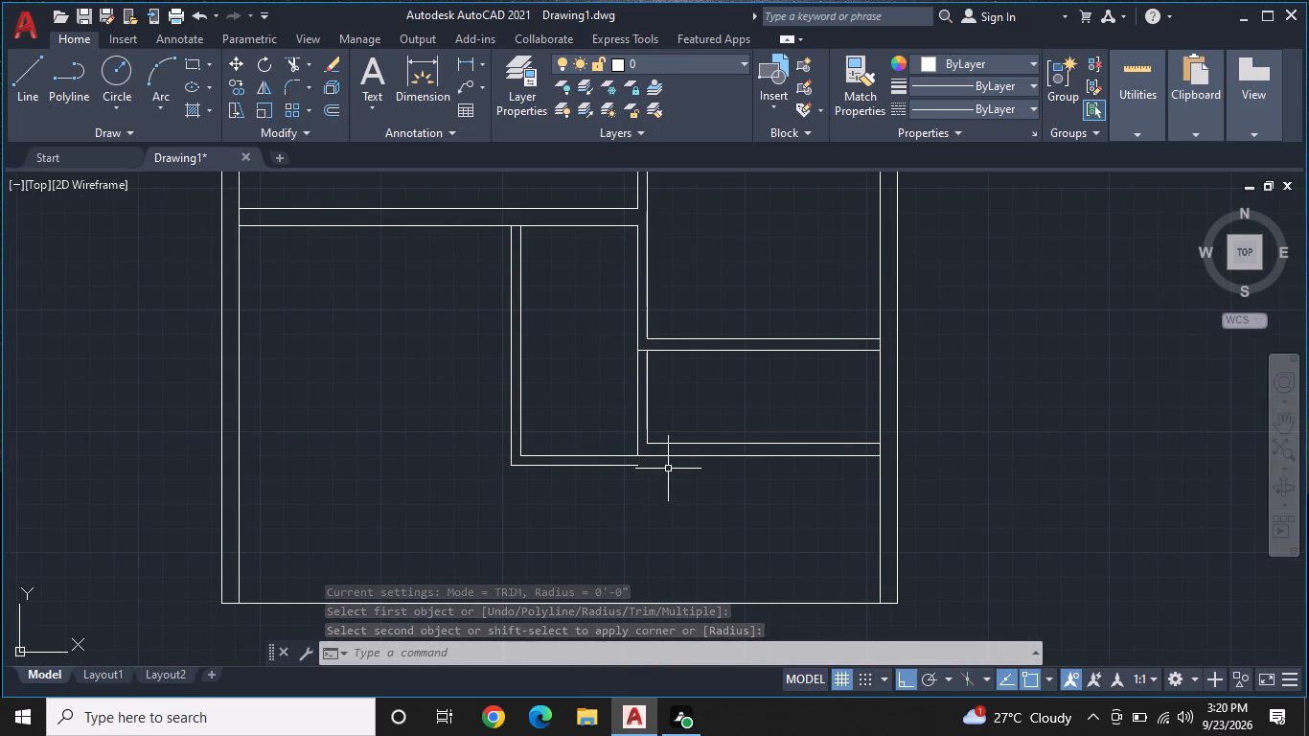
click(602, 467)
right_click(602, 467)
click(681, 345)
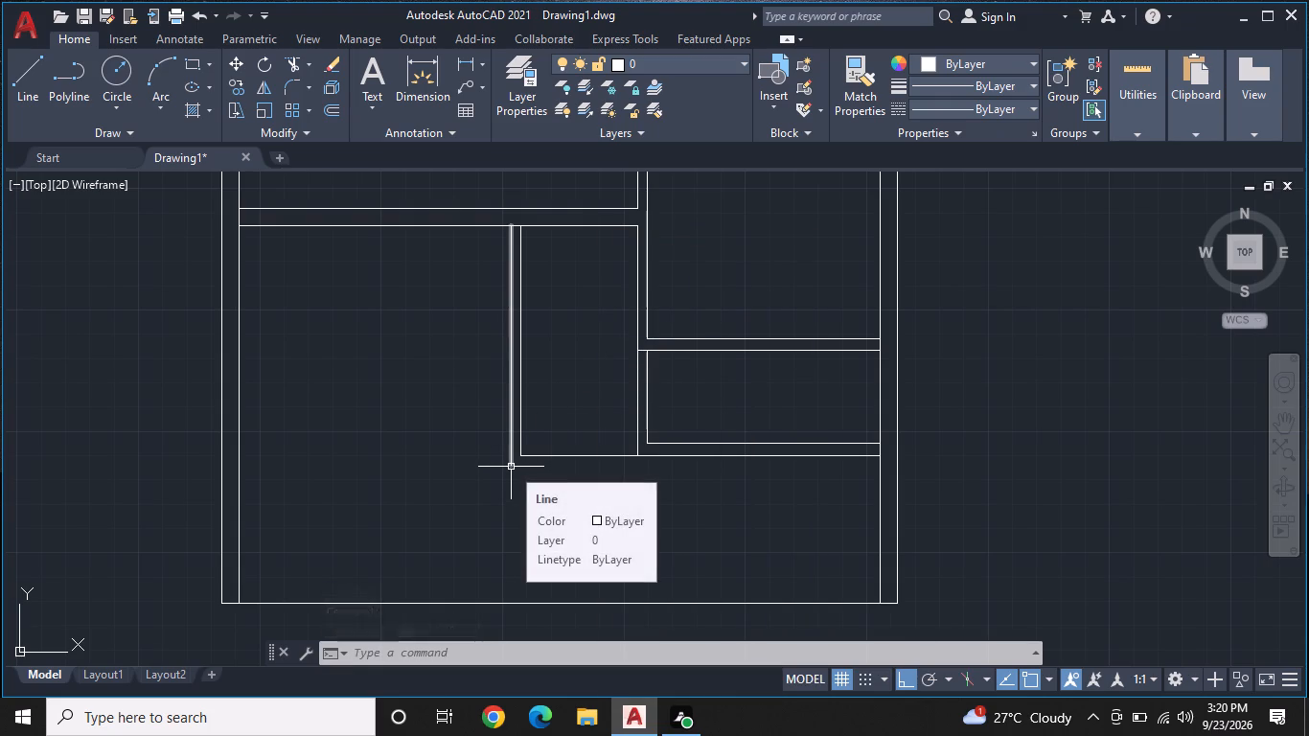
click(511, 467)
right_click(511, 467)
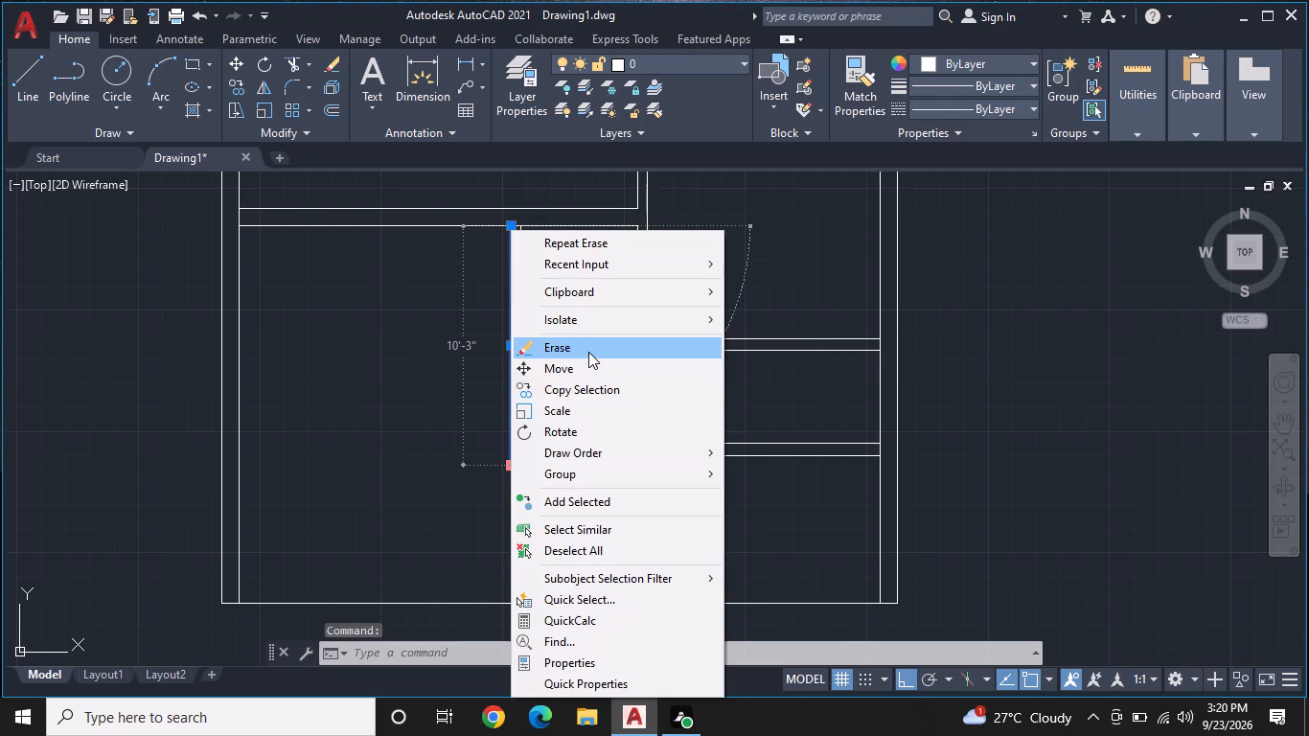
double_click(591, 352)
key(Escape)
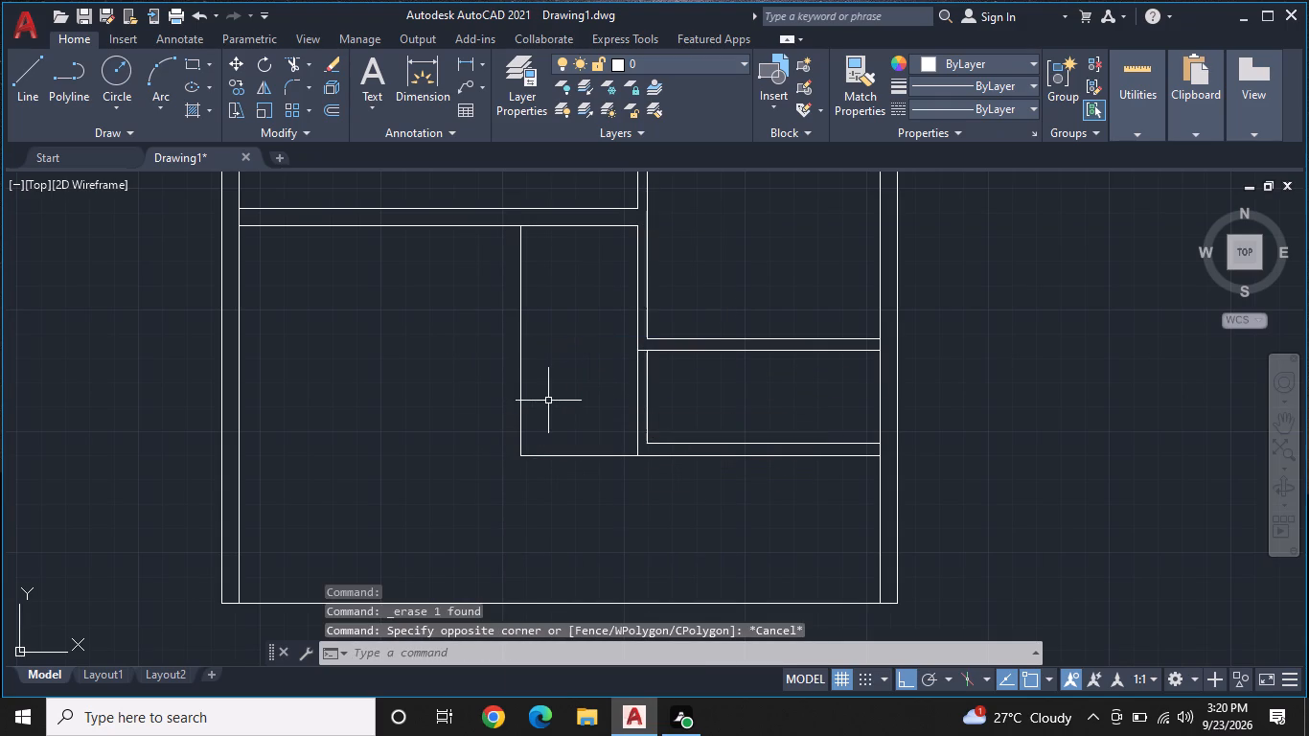
Draw a horizontal inner line about 4'-10" long to the new area's left line, level with the small room's inner bottom wall line.
middle_drag(541, 402, 489, 454)
middle_drag(489, 454, 485, 448)
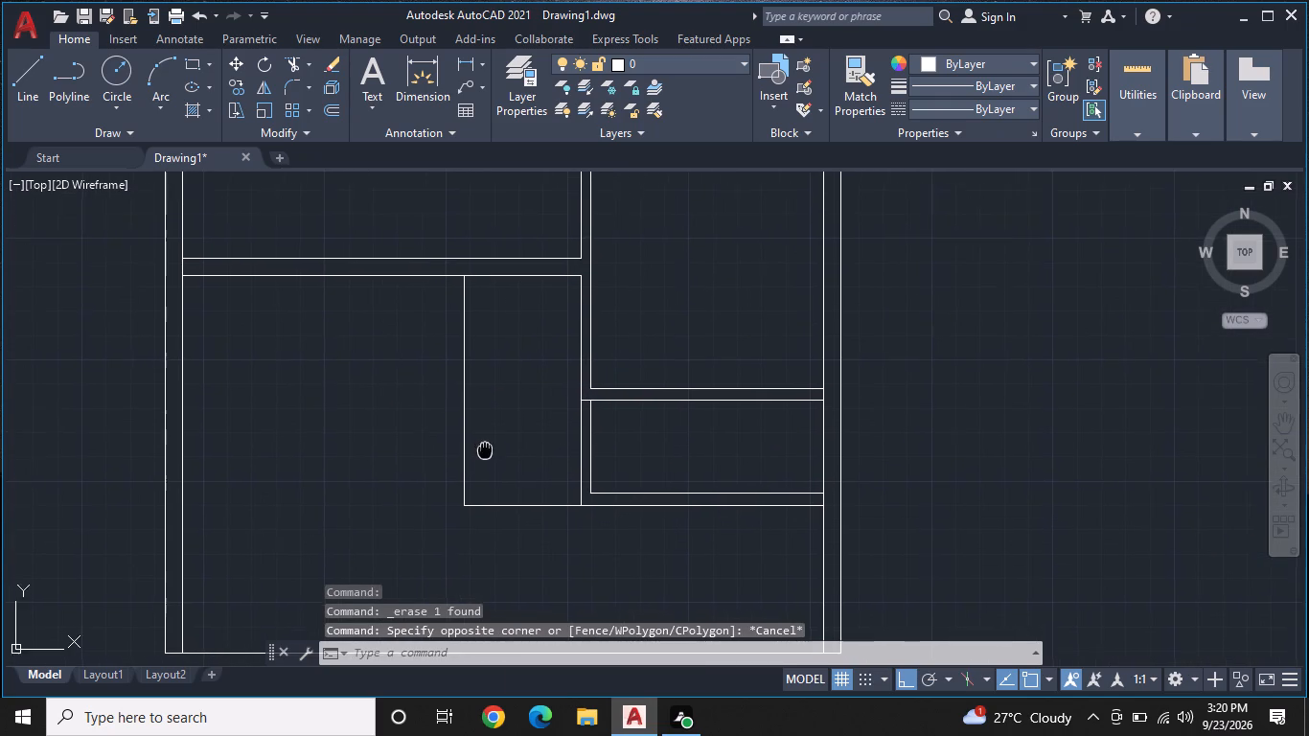
middle_drag(485, 448, 487, 439)
text(L)
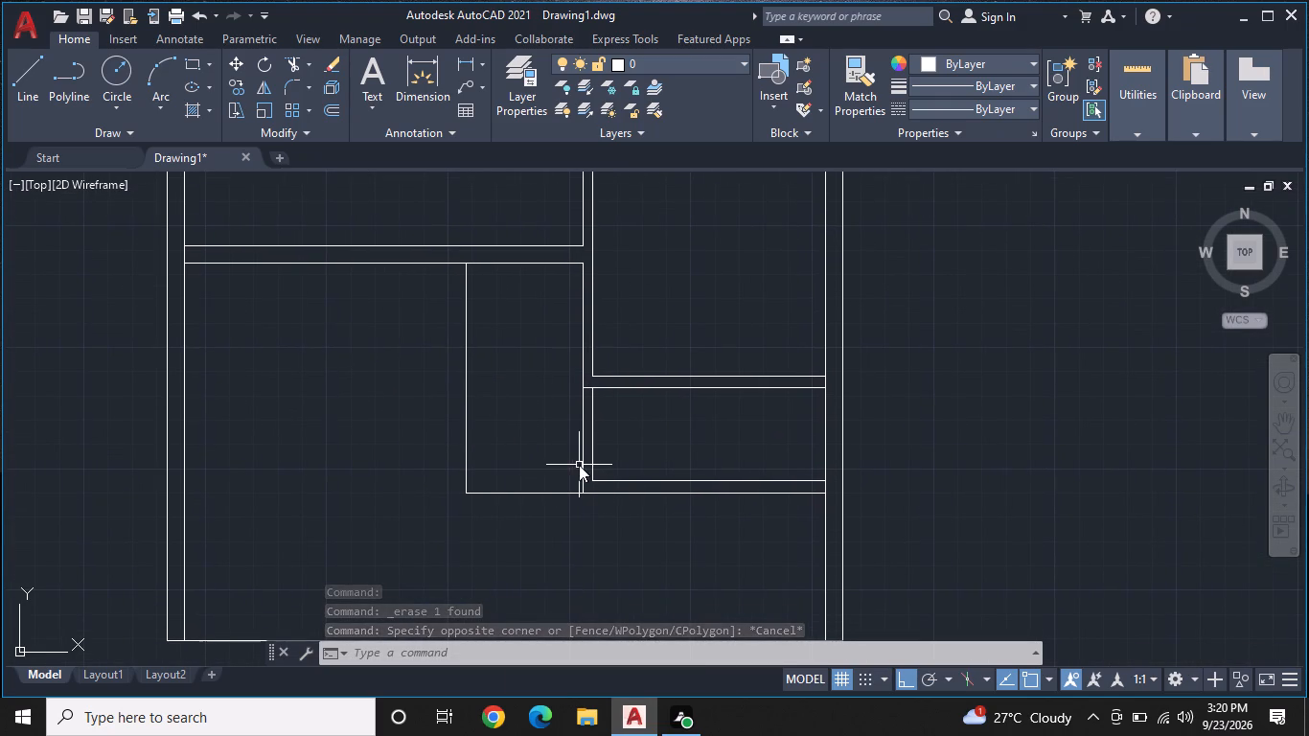
key(space)
scroll(581, 481, up, 2)
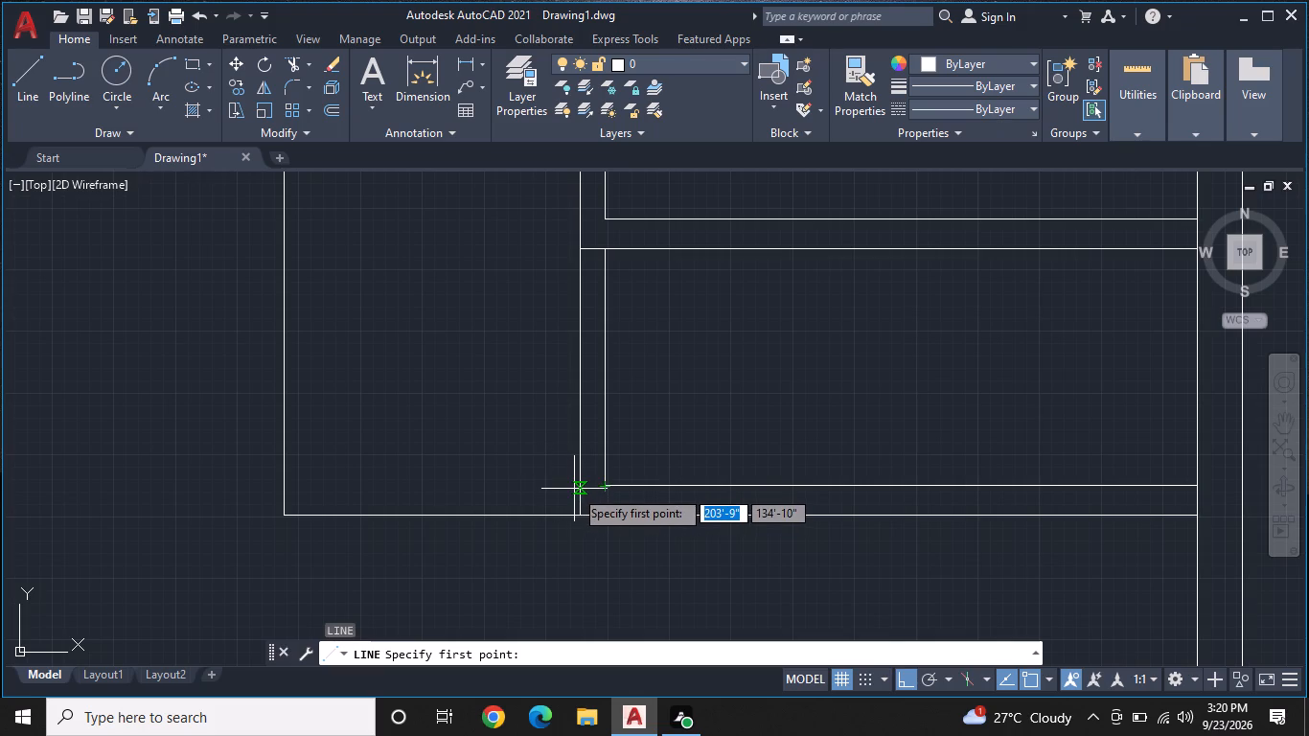
scroll(578, 482, up, 1)
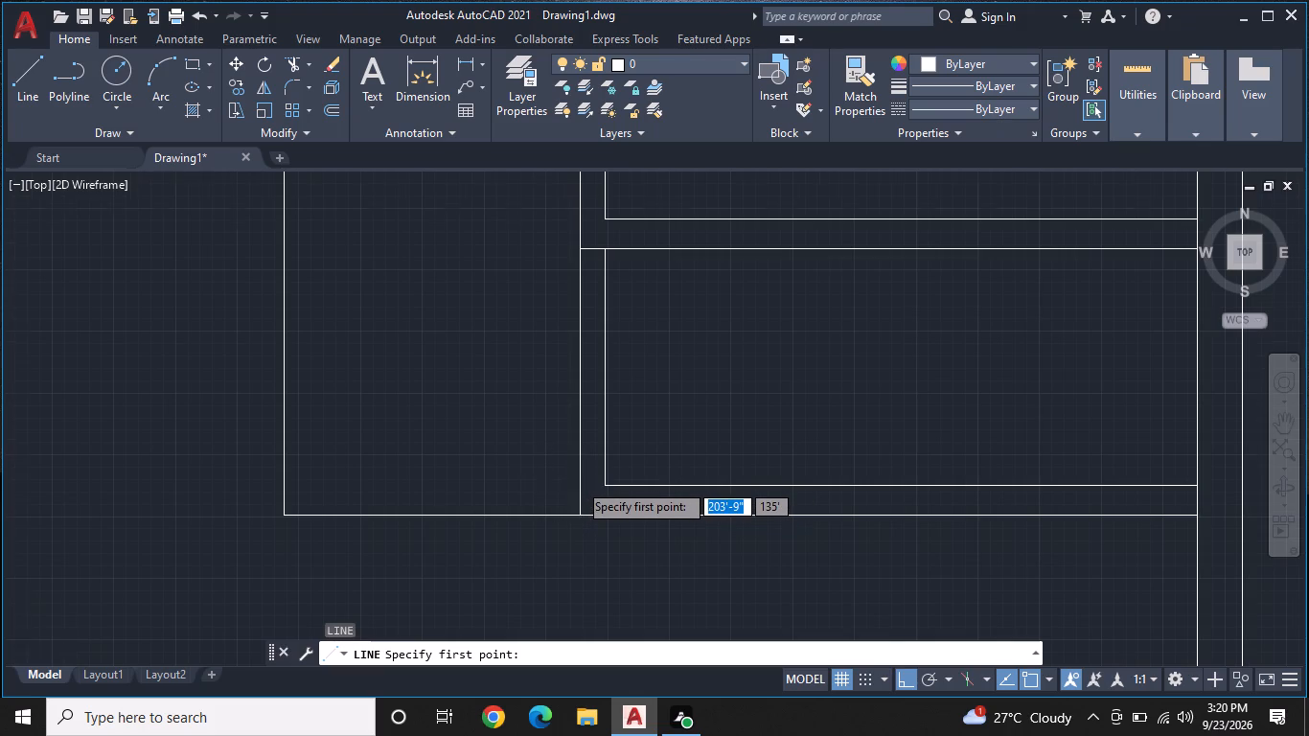
scroll(578, 482, up, 1)
middle_drag(577, 482, 425, 359)
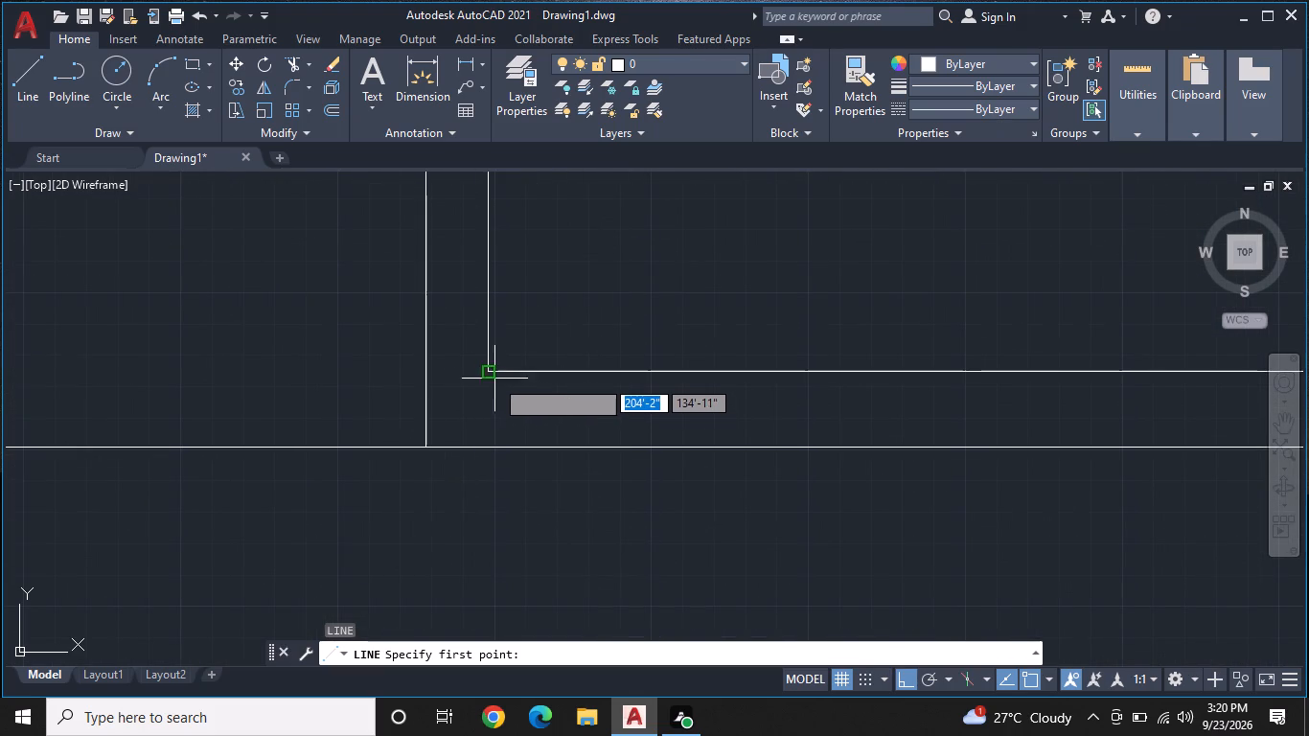
double_click(406, 368)
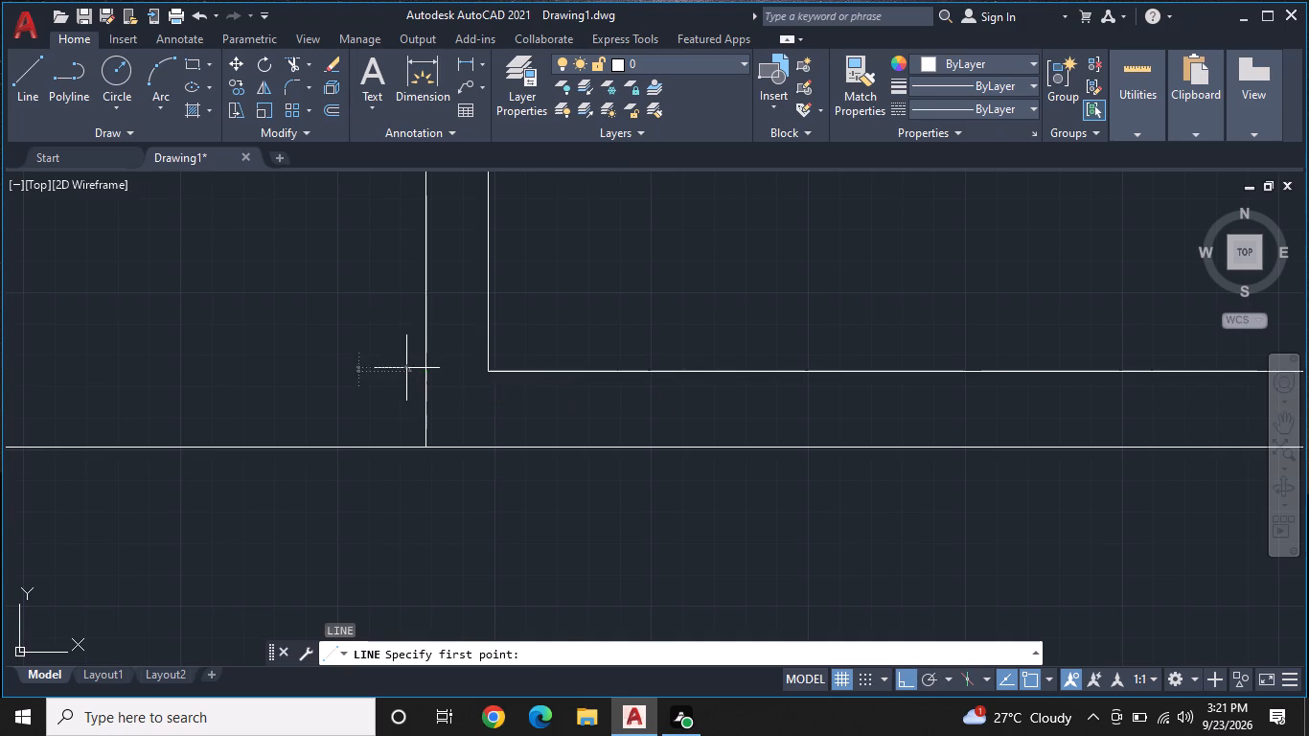
middle_drag(274, 560, 835, 607)
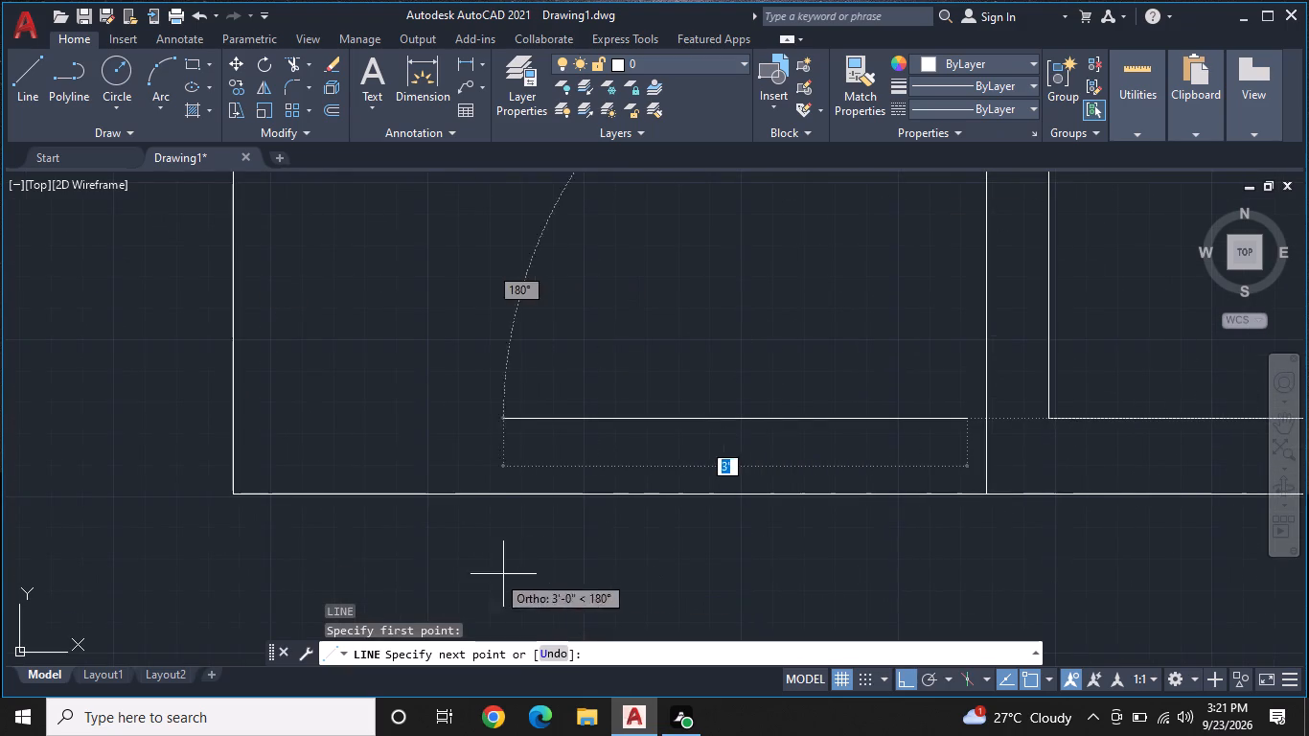
click(239, 415)
key(Escape)
Extend the new inner bottom line to meet the small room's outer left wall line.
middle_drag(866, 465, 684, 471)
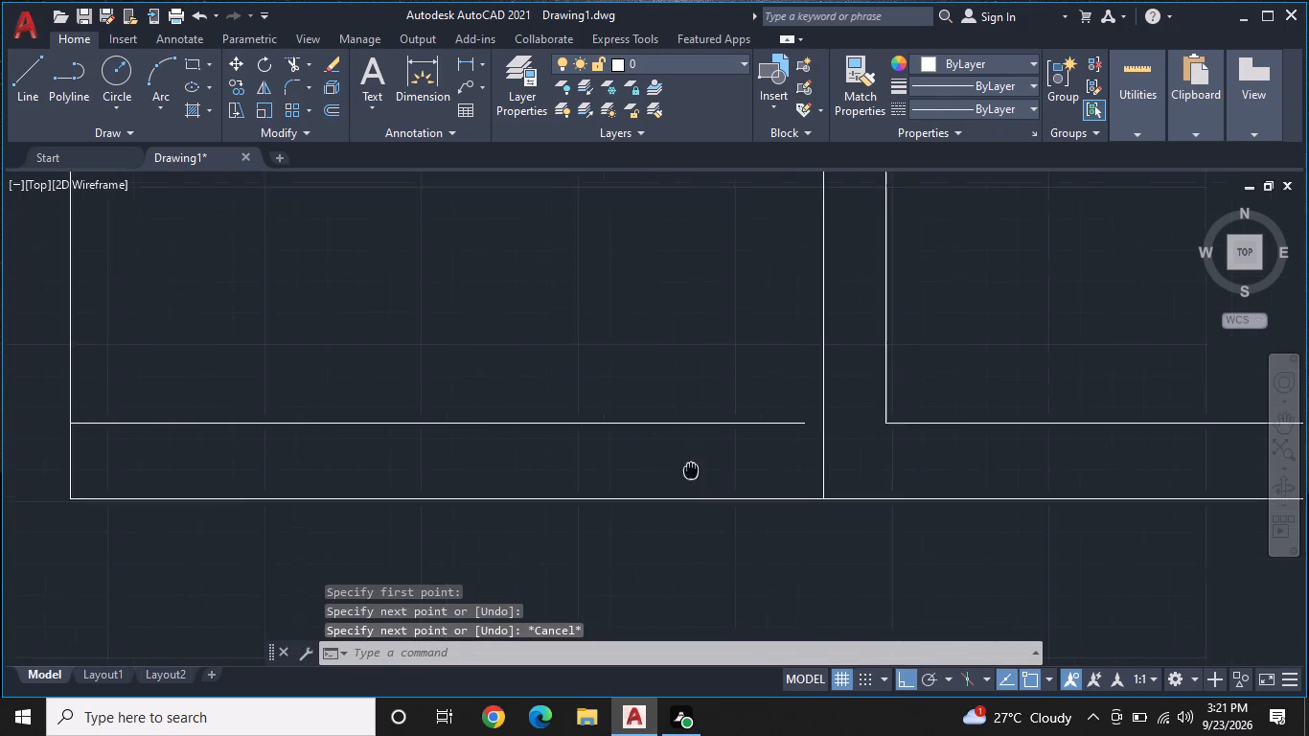
middle_drag(684, 471, 681, 469)
text(EX)
key(space)
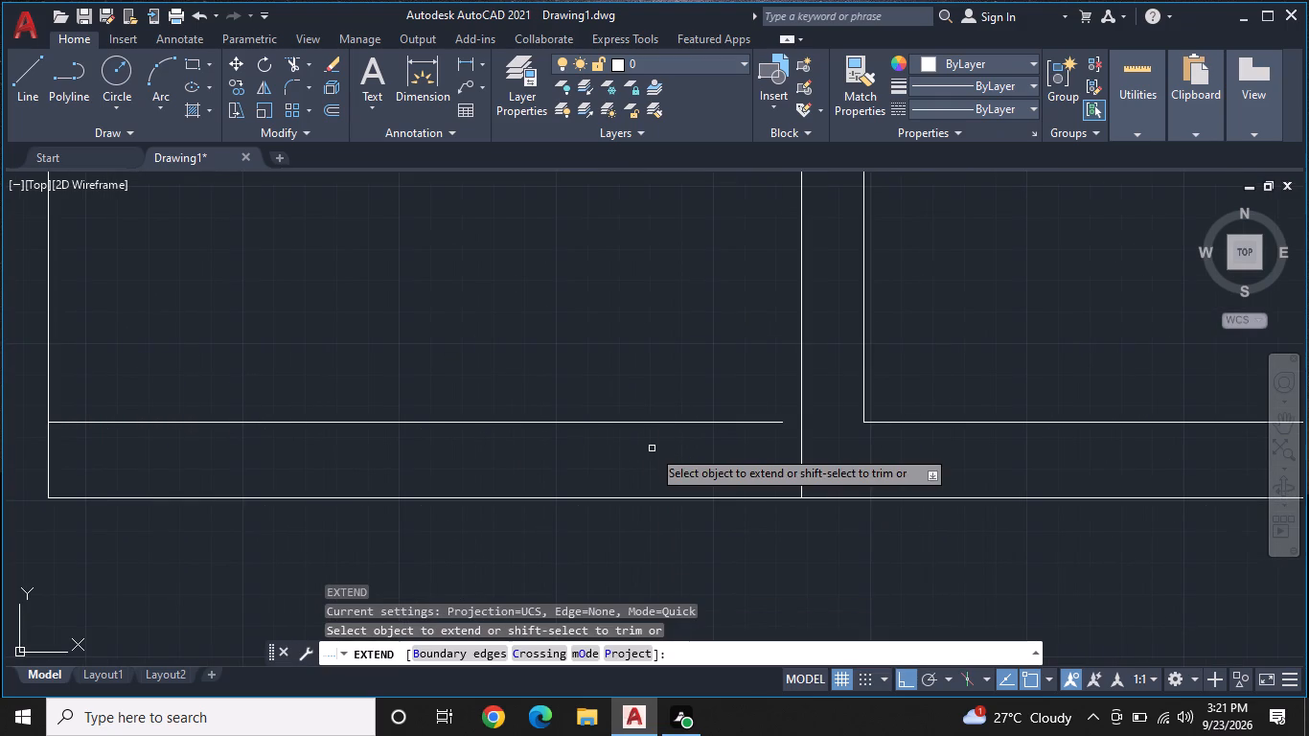
click(719, 424)
key(Escape)
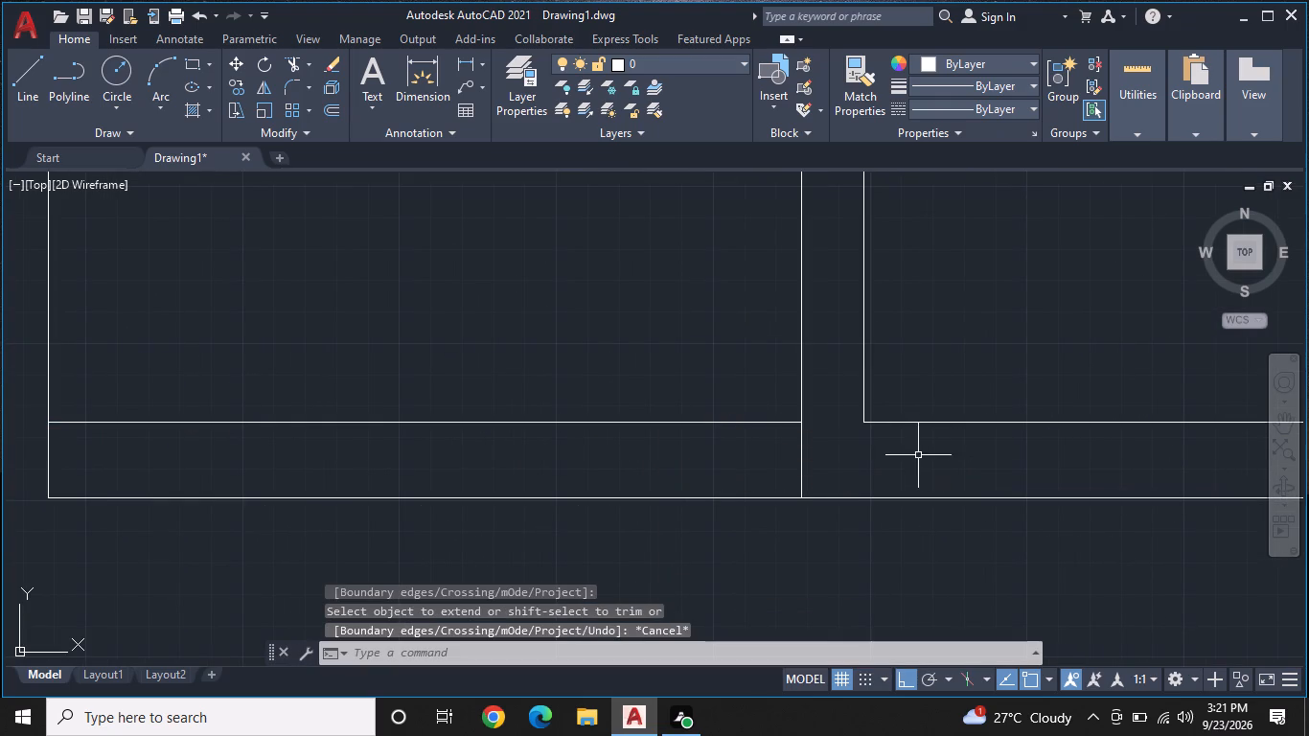
key(space)
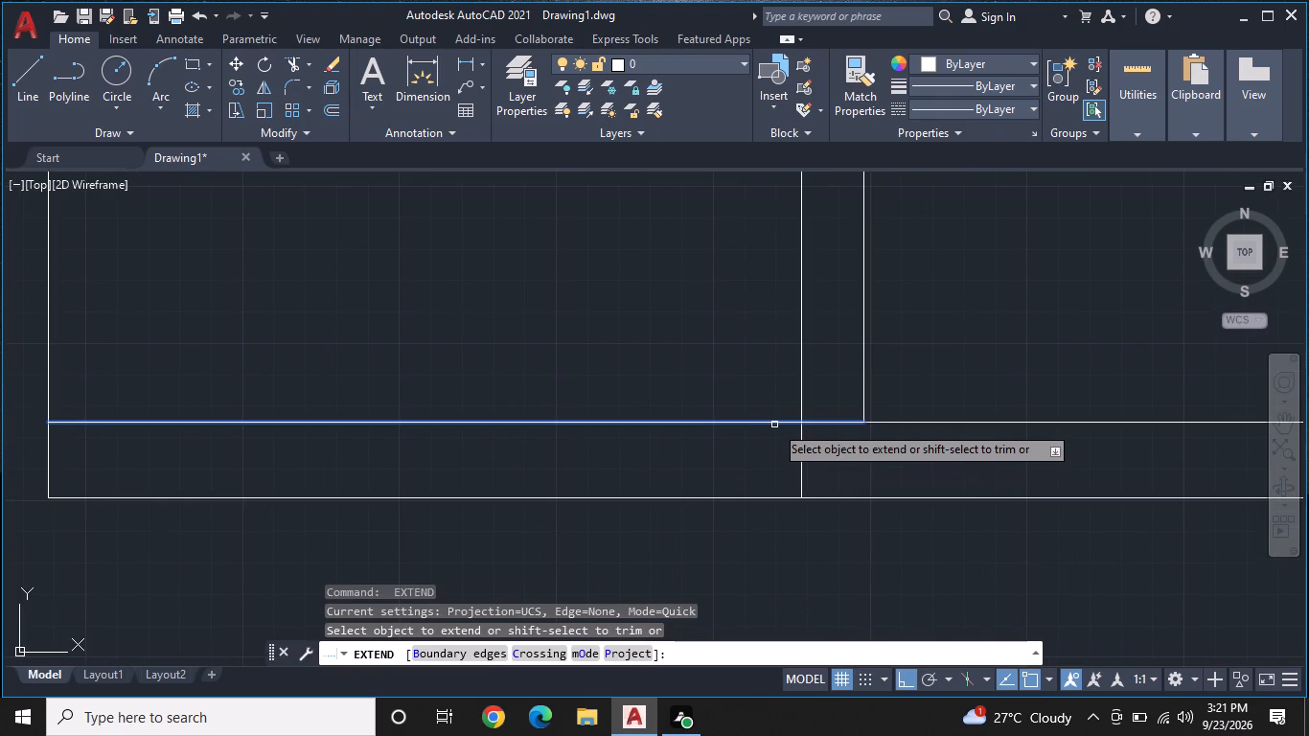
key(Escape)
Measure the inside width and height of the new narrow area with Quick Measure.
middle_drag(685, 429, 879, 484)
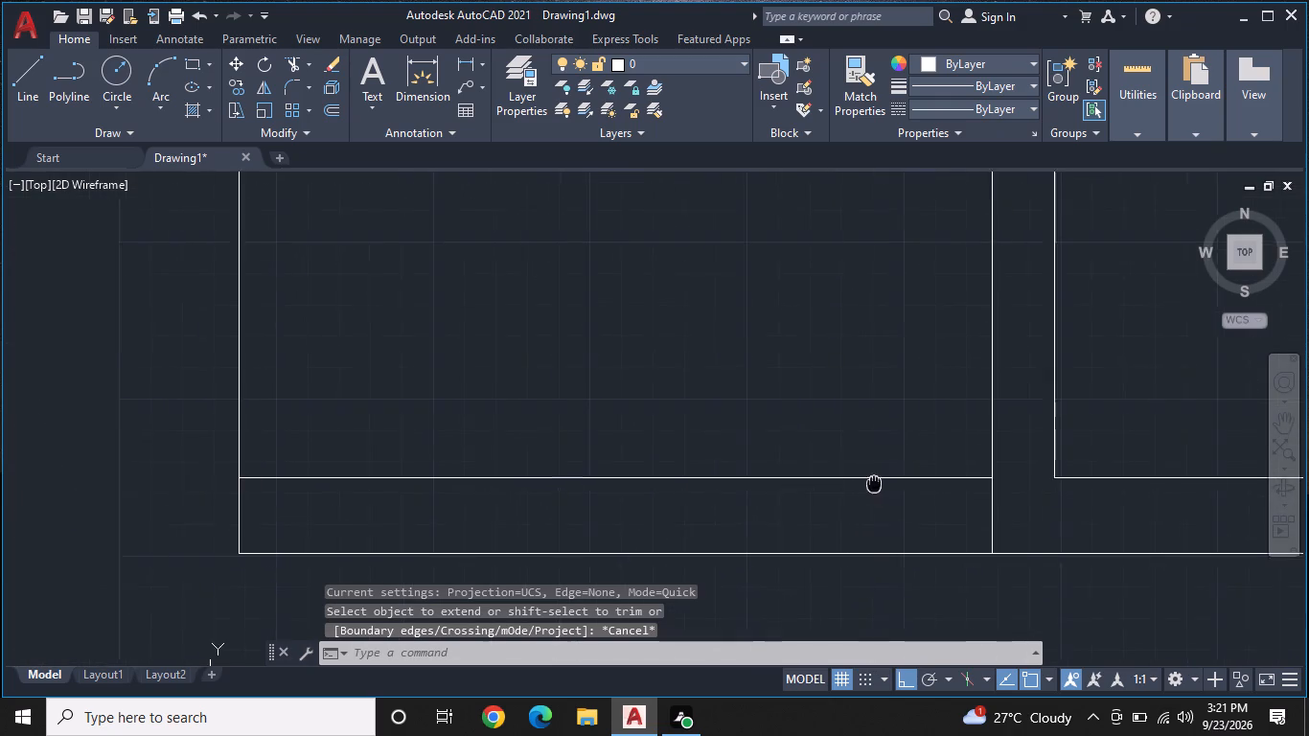
middle_drag(879, 484, 883, 484)
scroll(847, 481, down, 1)
middle_drag(621, 402, 719, 438)
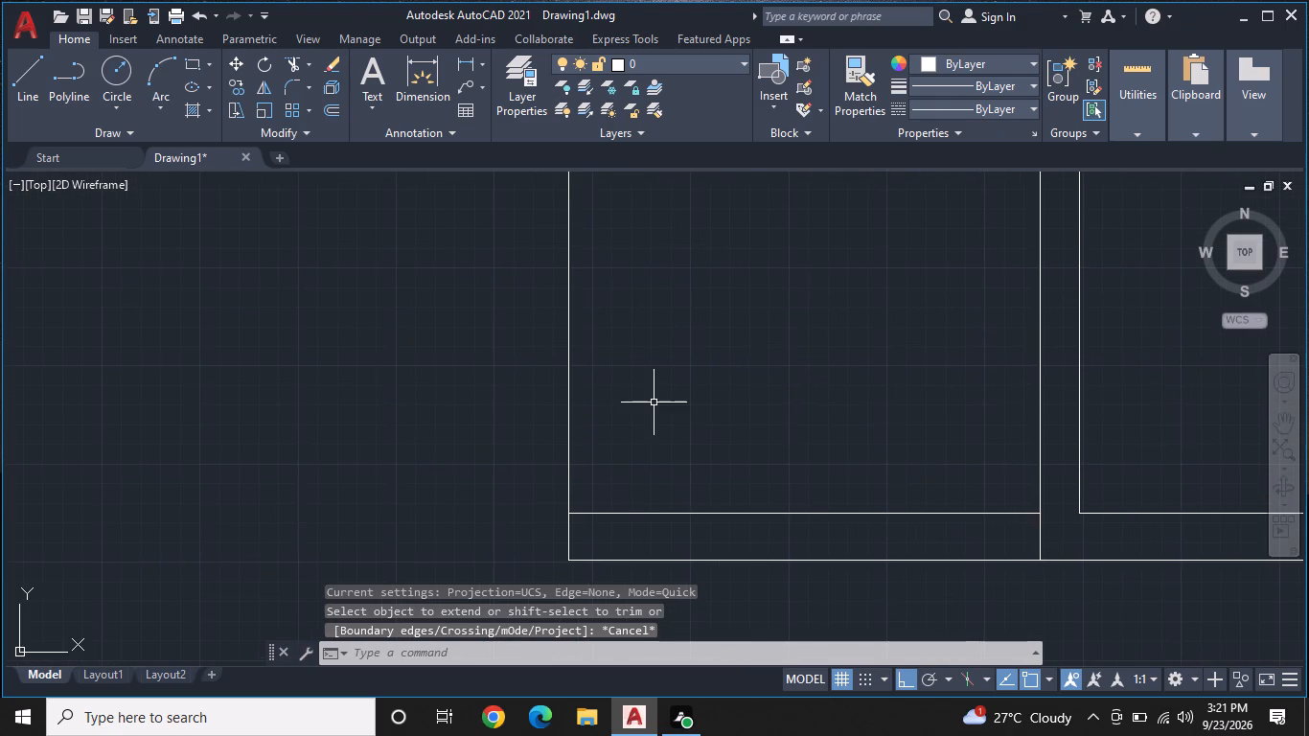
scroll(654, 402, down, 1)
middle_drag(651, 380, 638, 419)
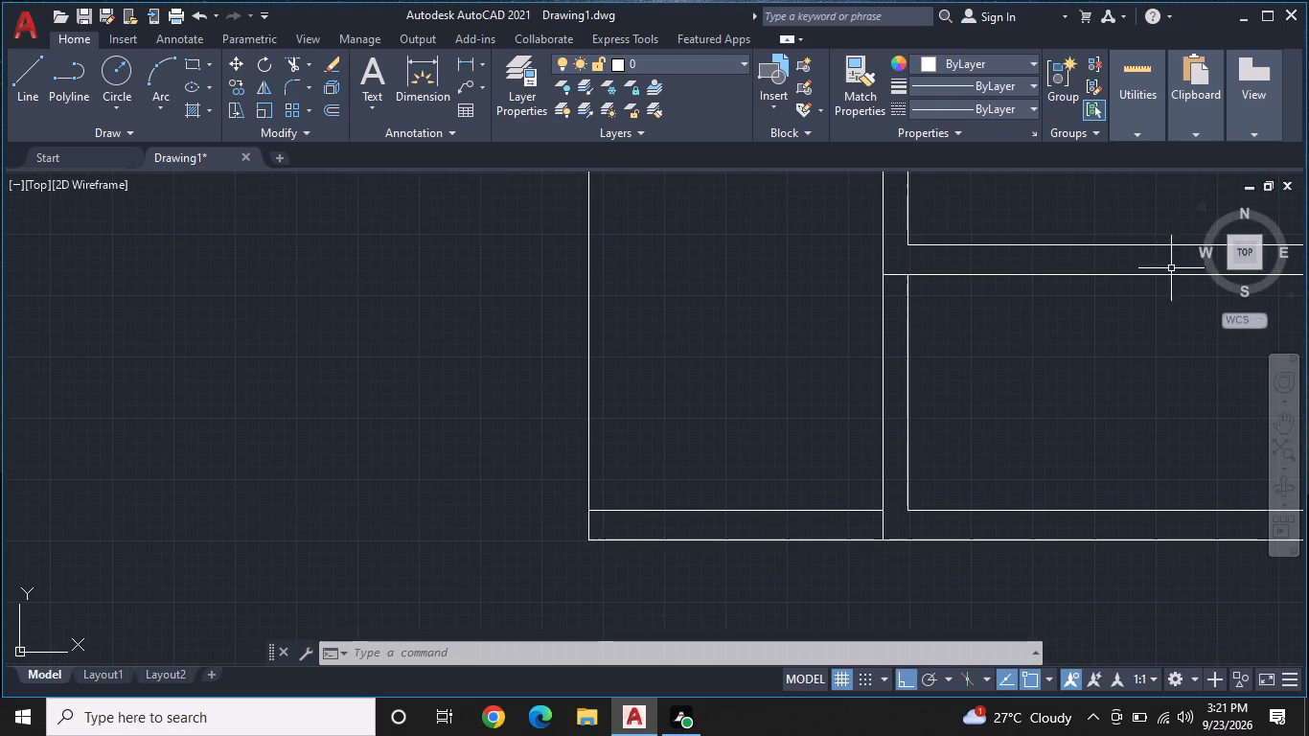
middle_drag(906, 339, 817, 417)
scroll(813, 417, down, 1)
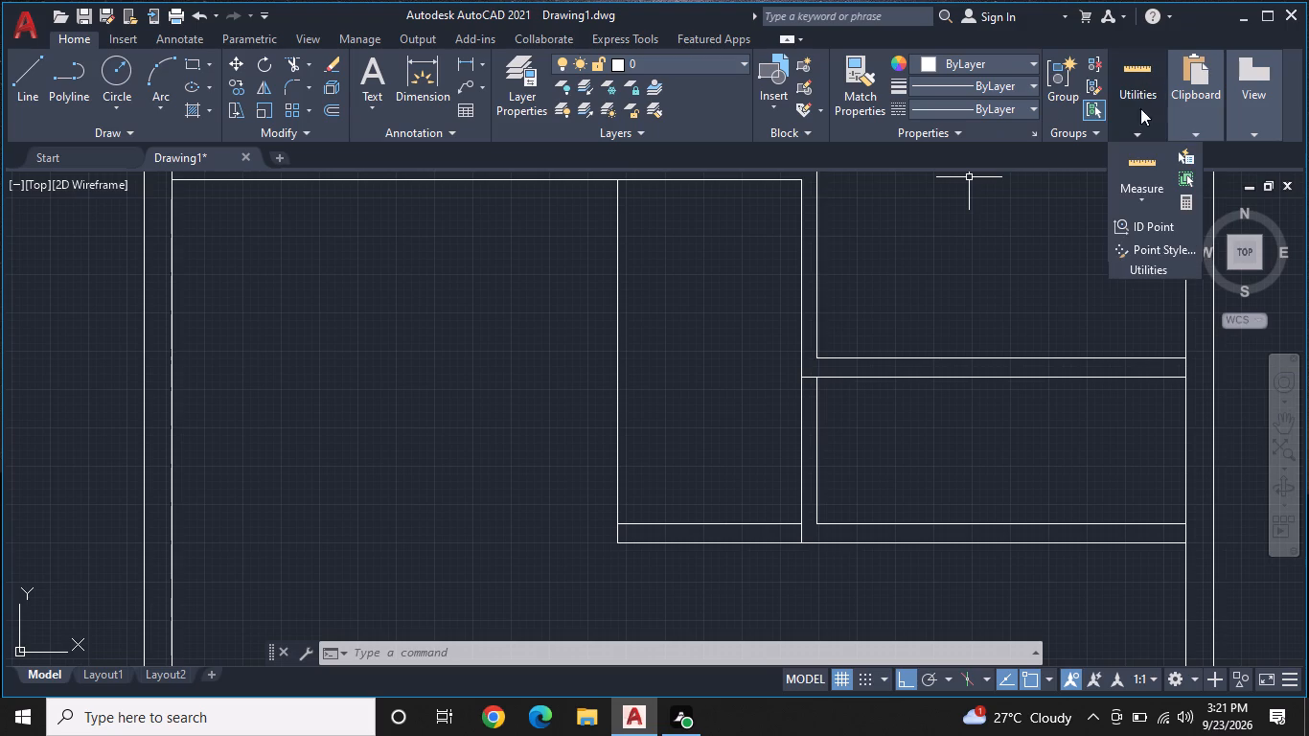
click(1139, 189)
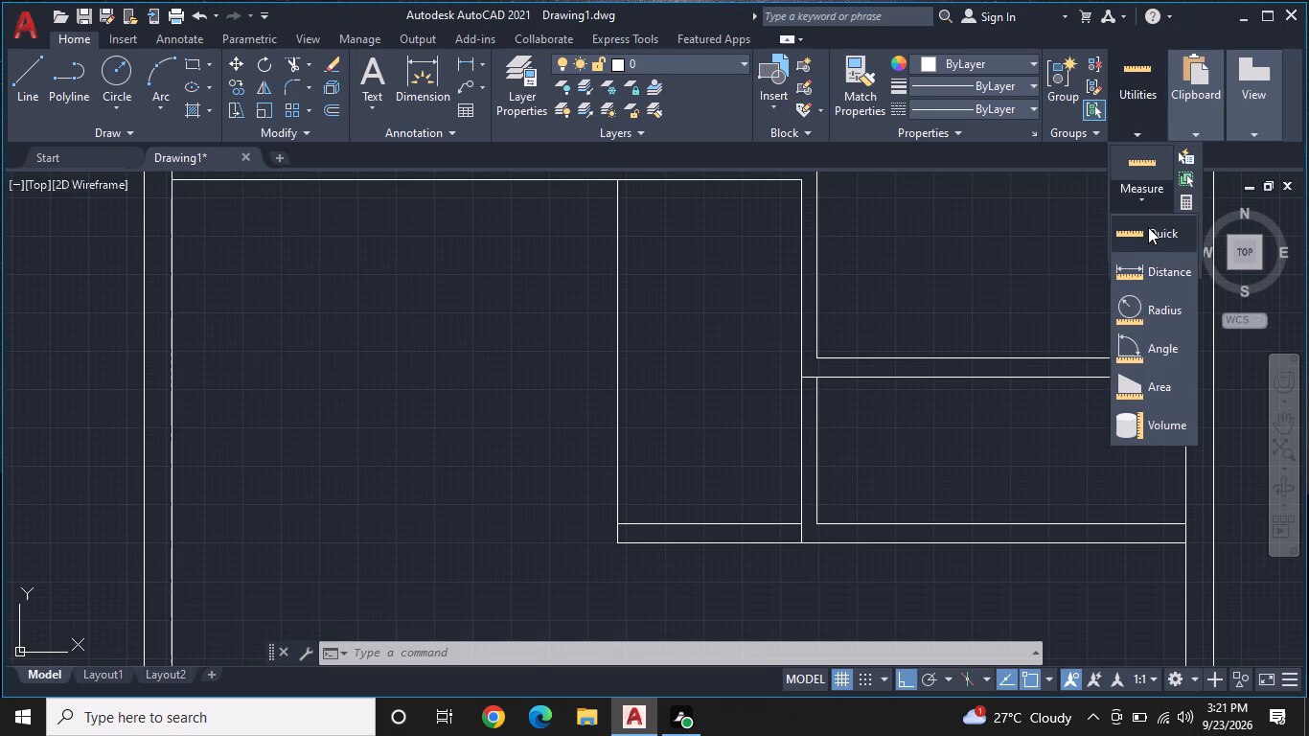
click(1148, 227)
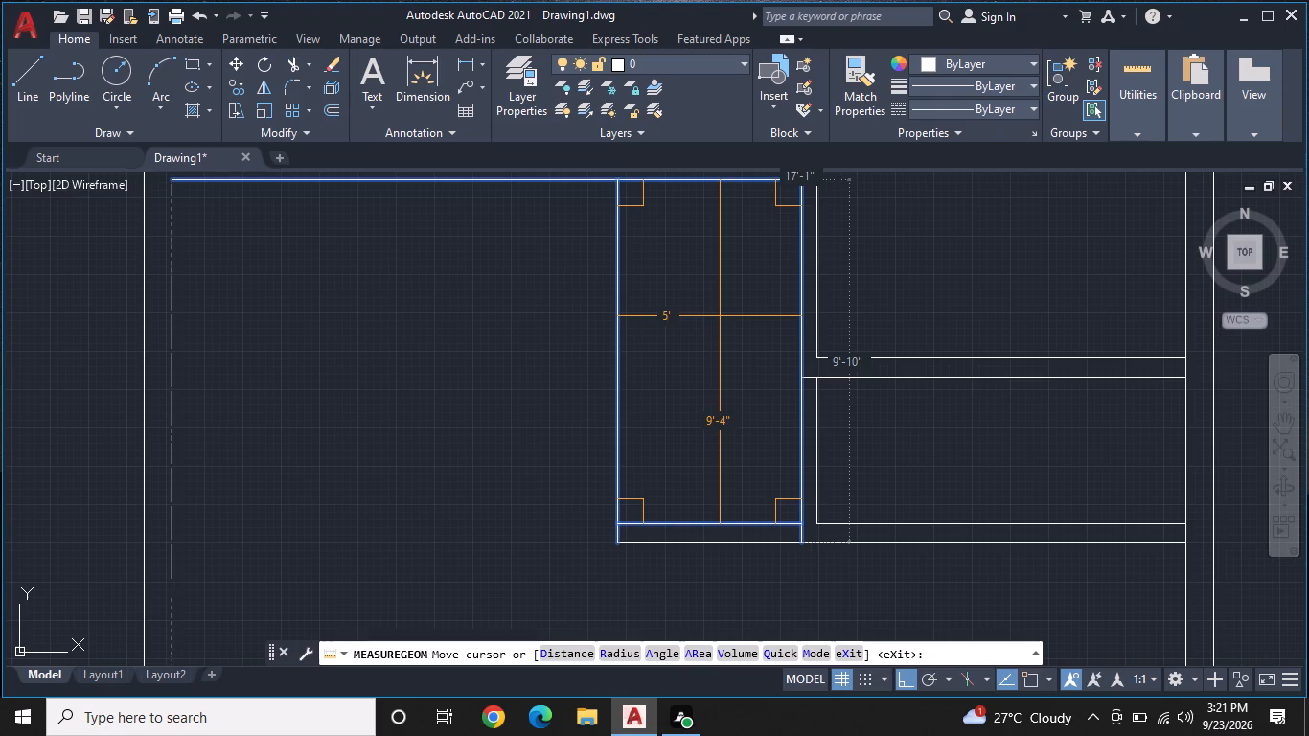
key(Escape)
scroll(720, 316, down, 1)
middle_drag(670, 289, 622, 318)
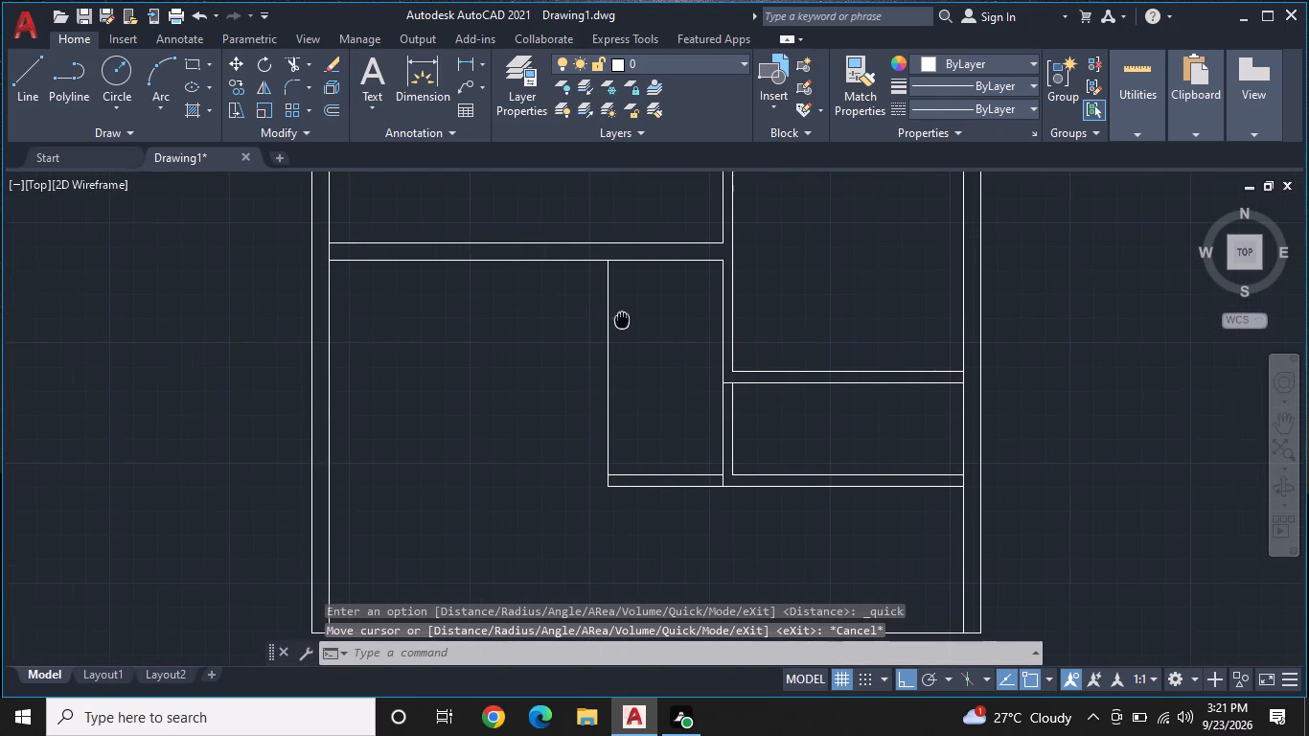
Offset the narrow area's left line 5" outward to form its left wall.
middle_drag(622, 318, 621, 318)
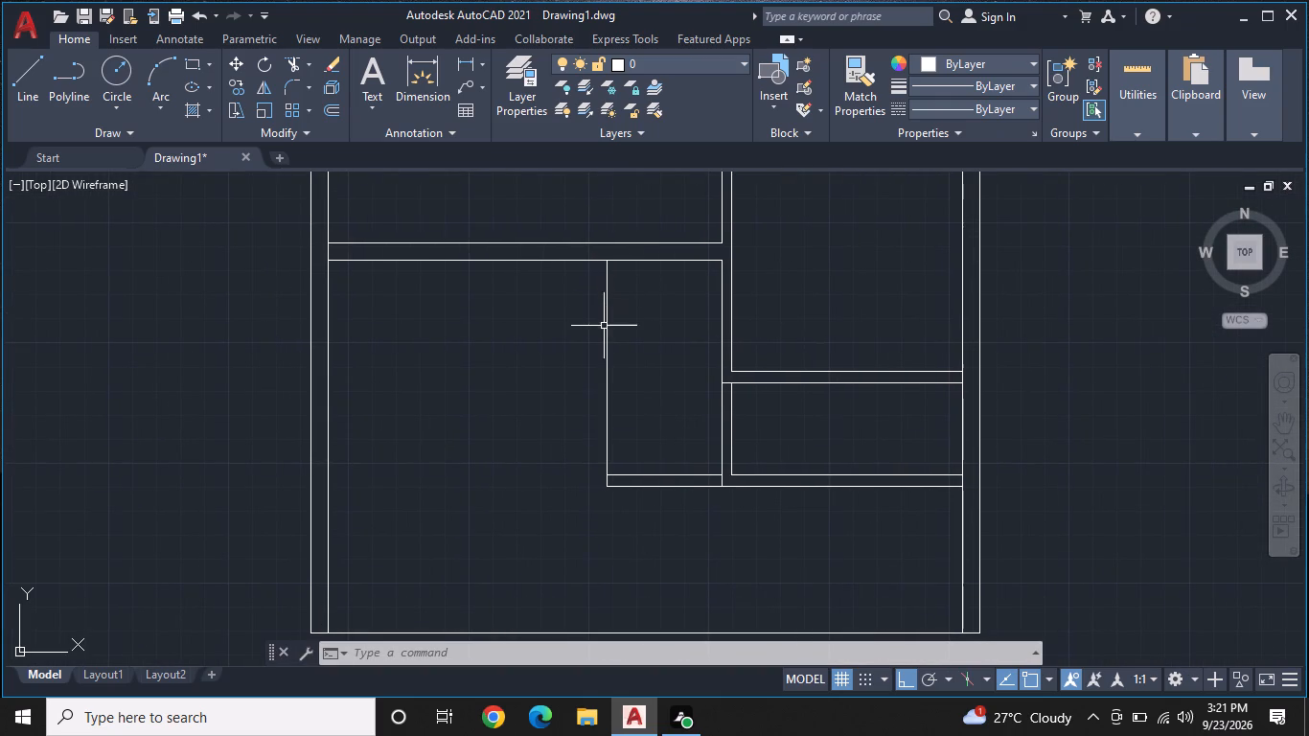
middle_drag(612, 338, 612, 319)
text(OF)
key(space)
key(Return)
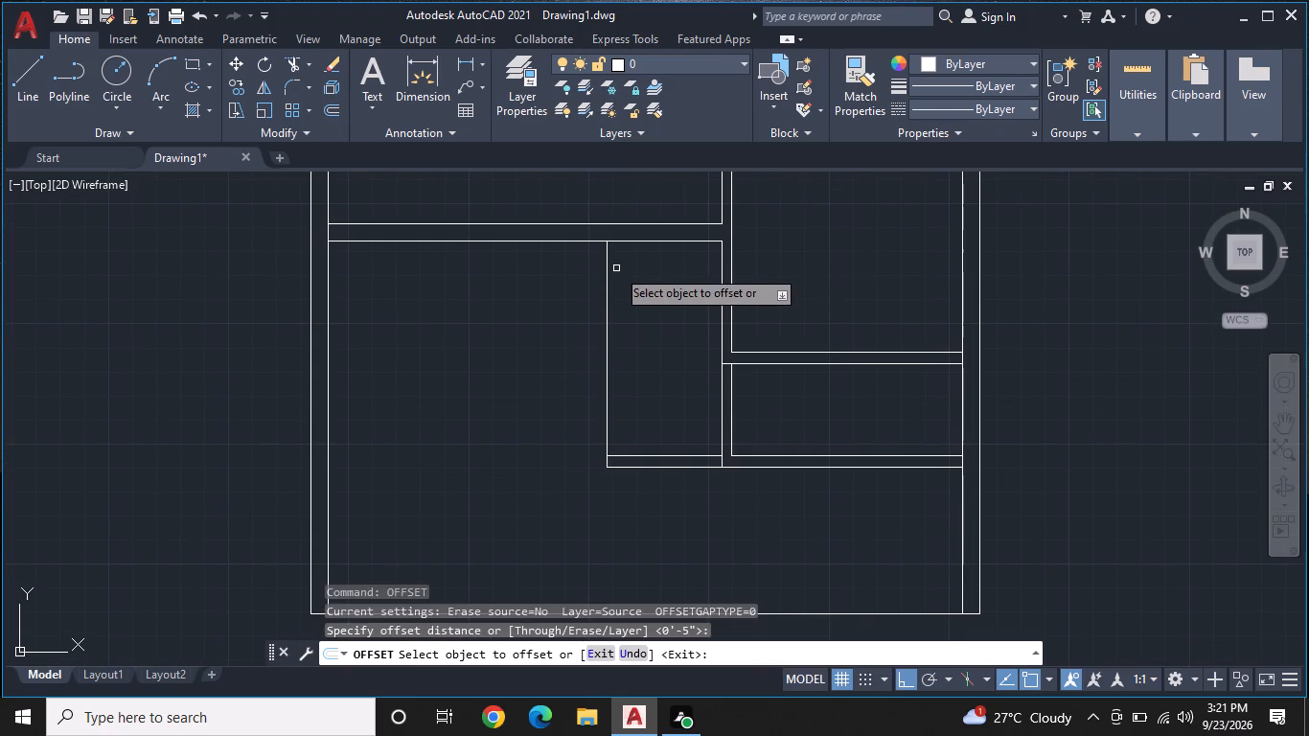
double_click(606, 262)
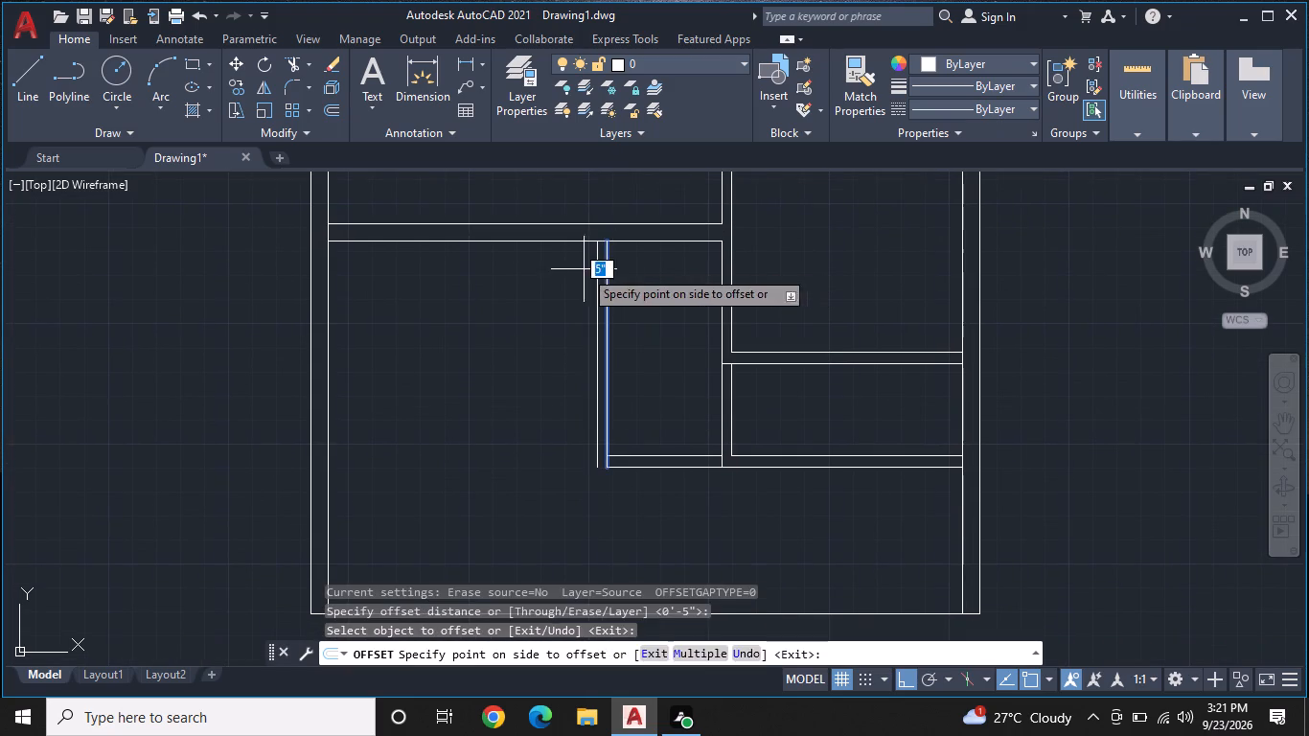
click(557, 276)
middle_drag(652, 353, 632, 305)
scroll(632, 305, up, 1)
key(Escape)
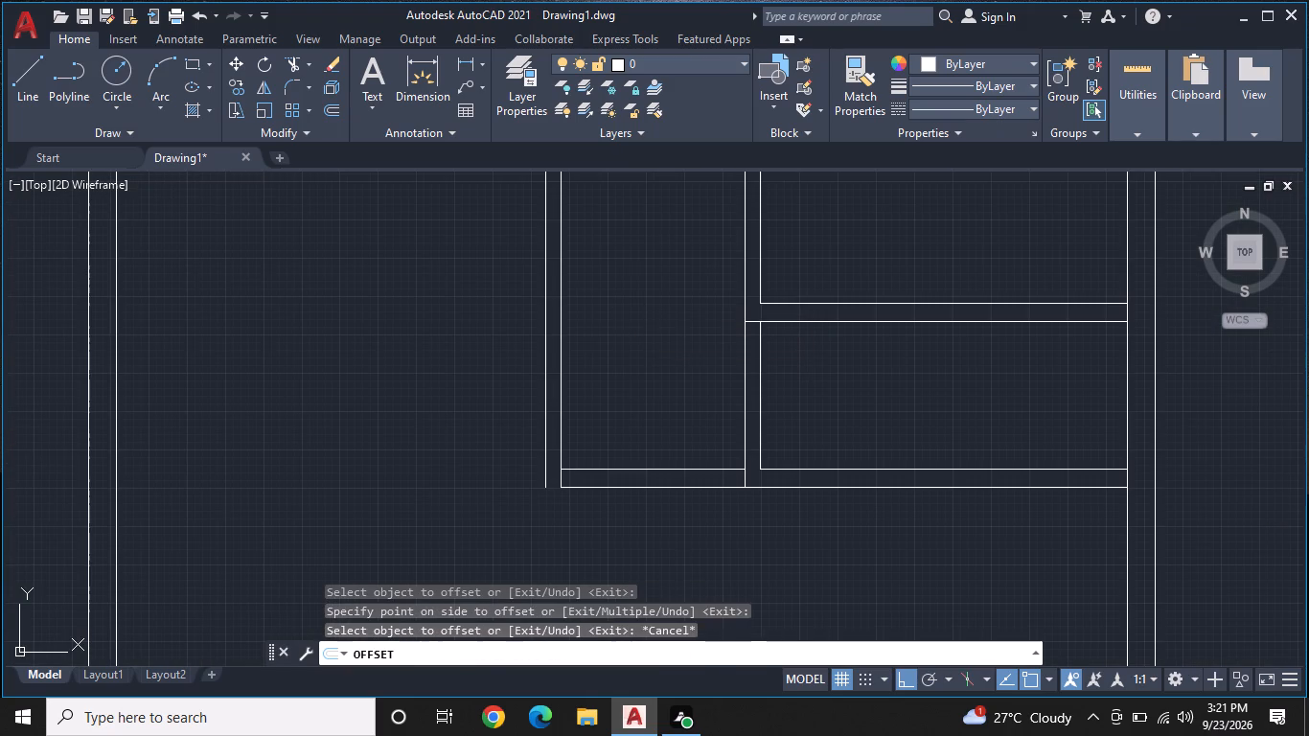
Extend the narrow area's outer bottom line to meet the new outer left wall line.
middle_drag(620, 358, 597, 255)
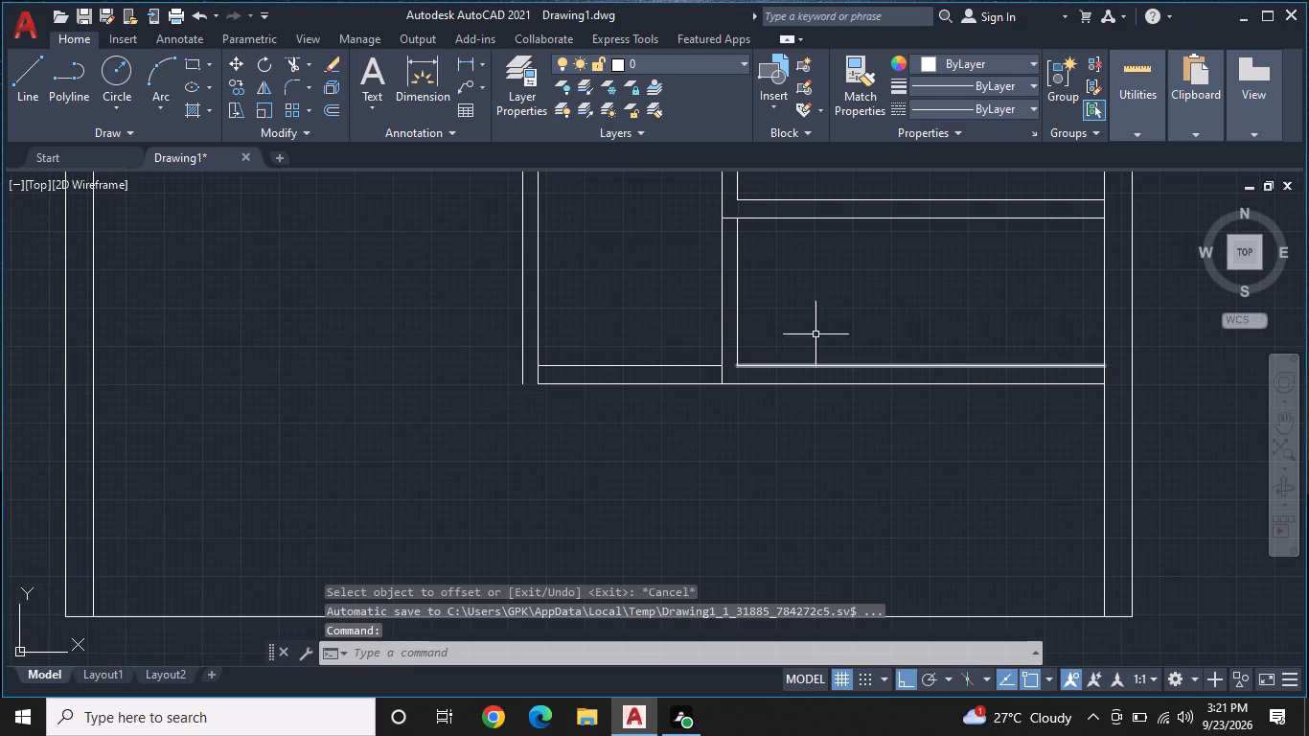
key(Escape)
key(e)
key(x)
key(space)
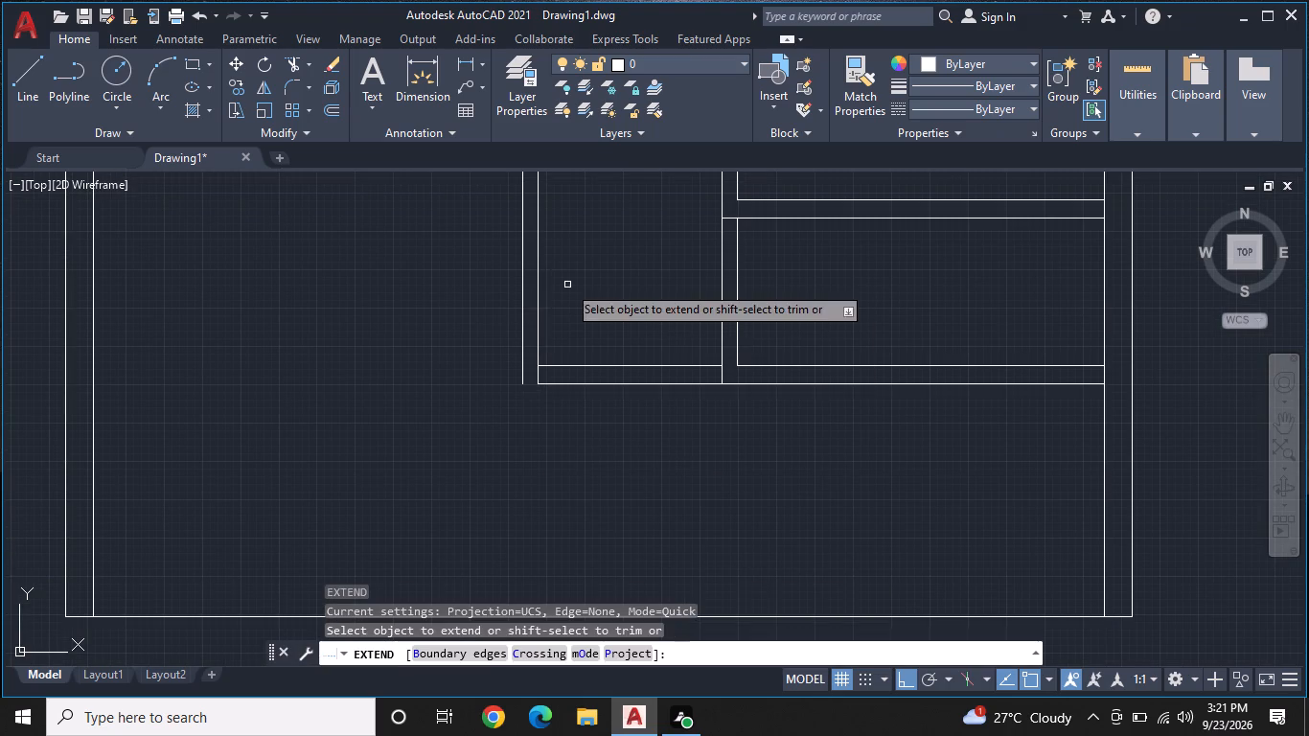
click(579, 382)
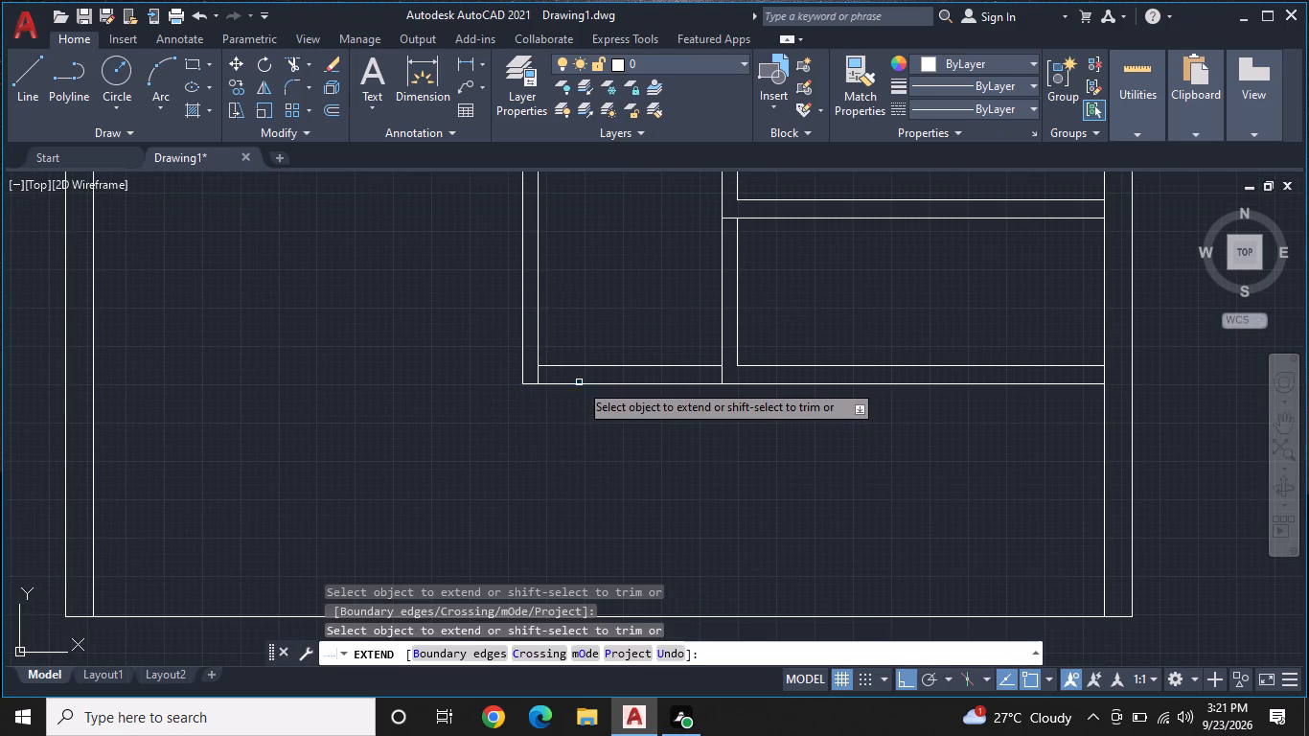
key(Escape)
Trim the leftover wall-line stubs at the narrow area's two bottom corners and at the adjoining small room's upper-left junction.
text(TR)
key(space)
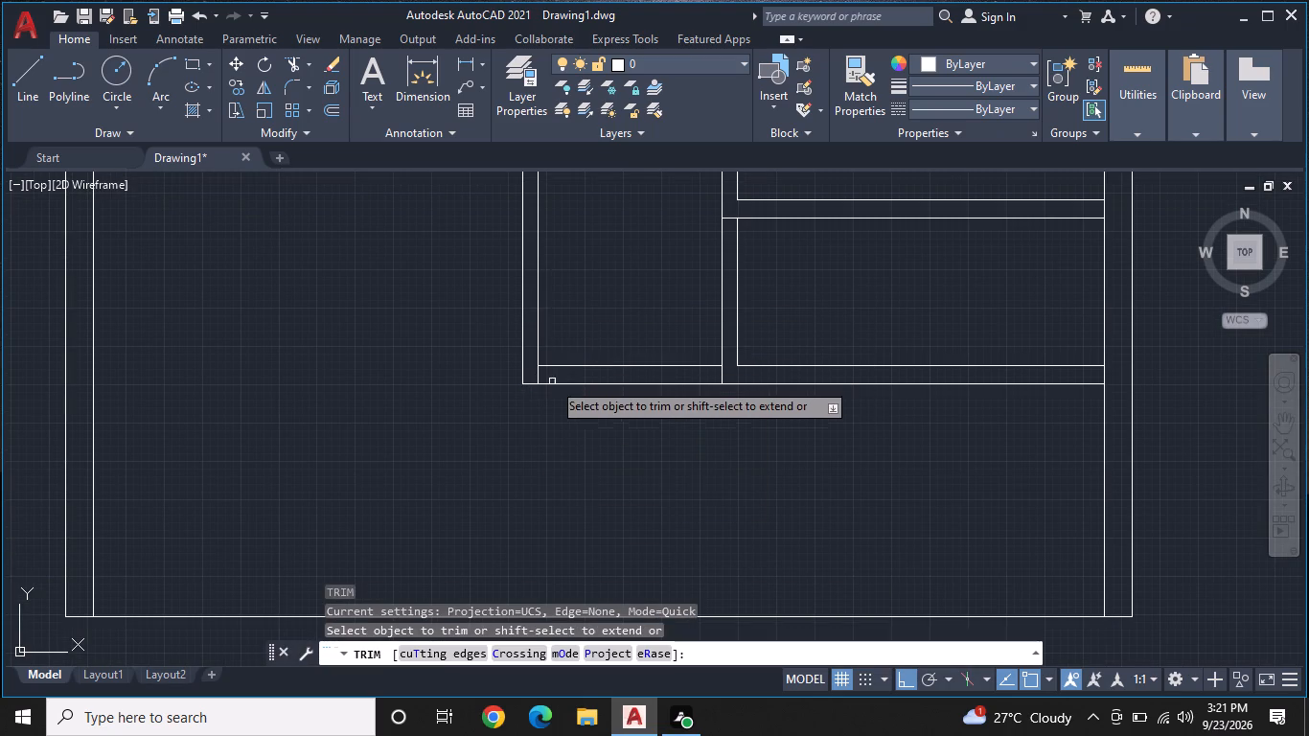
click(539, 375)
middle_drag(700, 298, 696, 299)
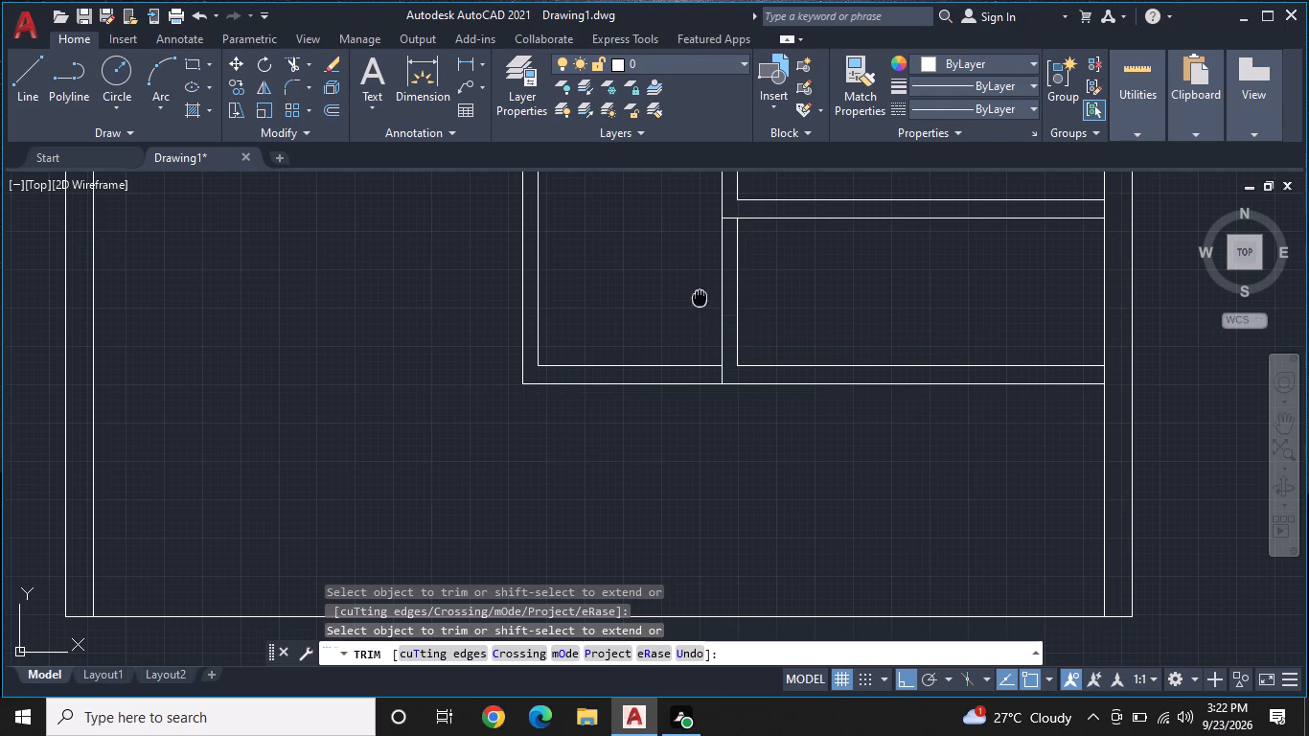
middle_drag(696, 299, 599, 293)
double_click(619, 373)
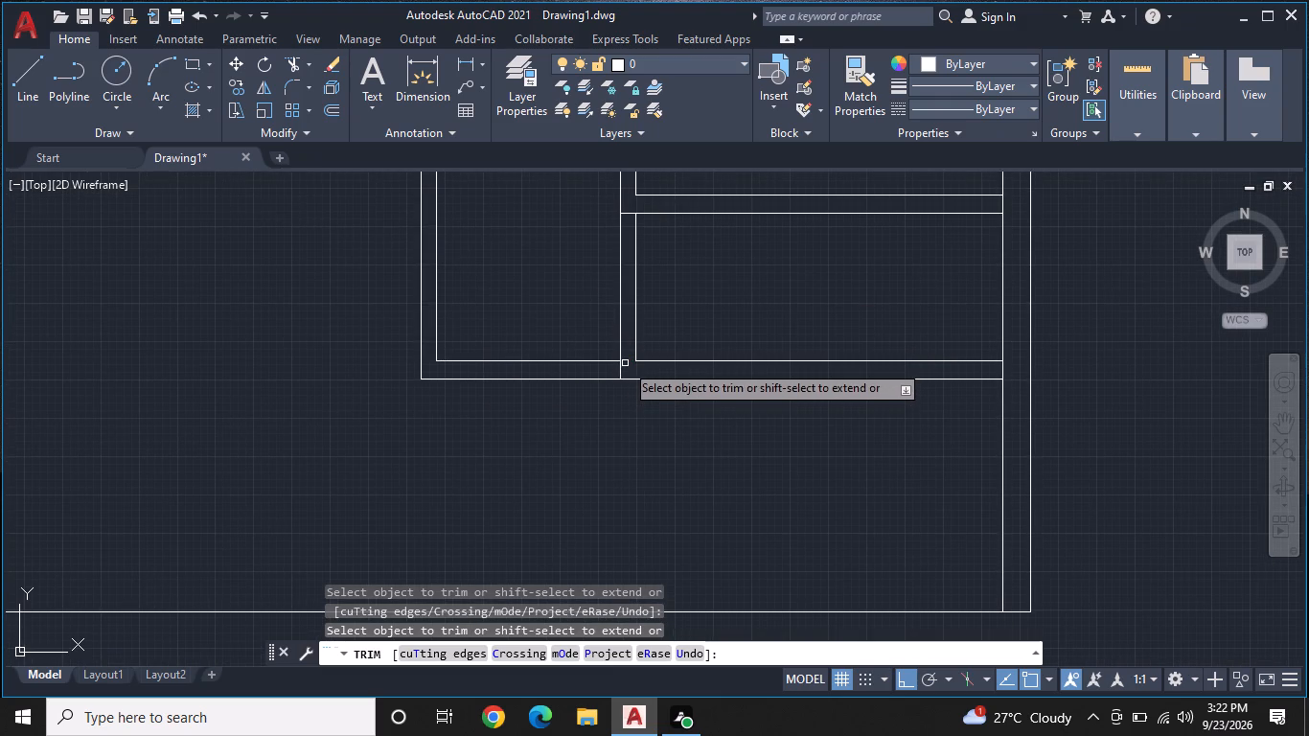
double_click(619, 373)
scroll(624, 356, down, 1)
middle_drag(661, 301, 663, 353)
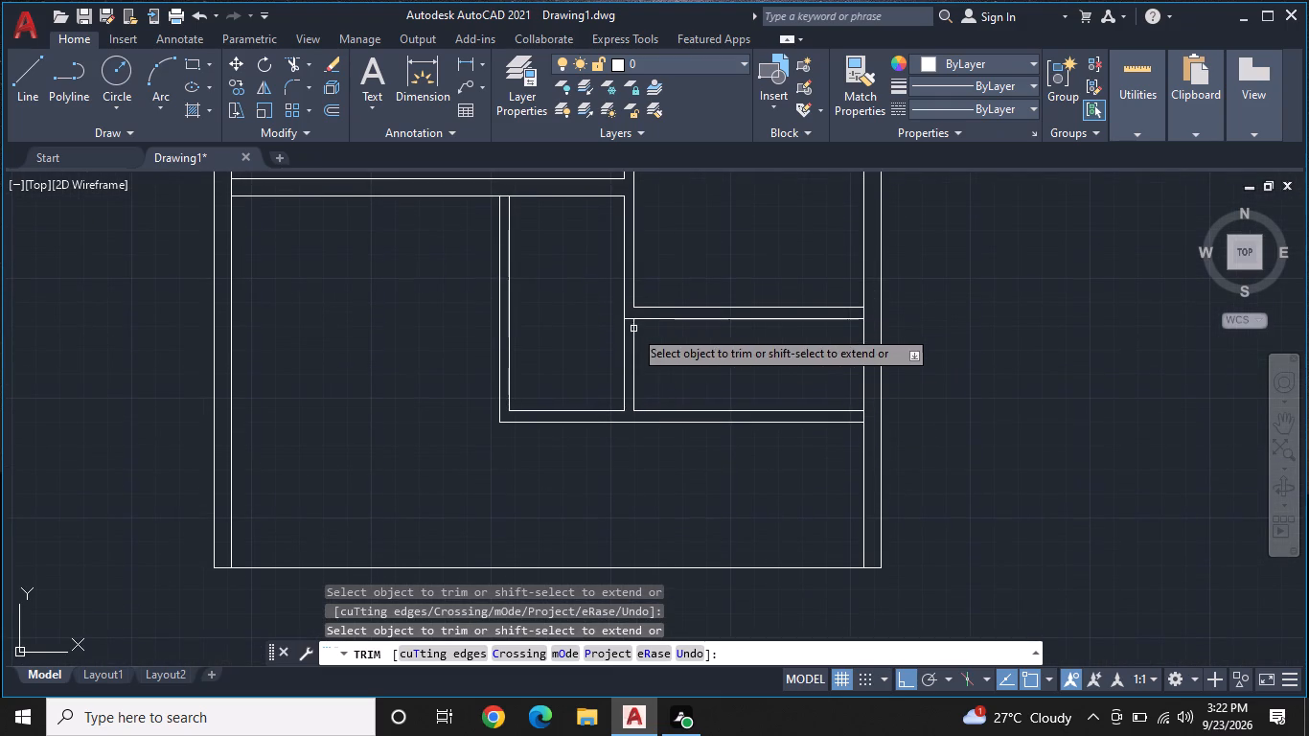
click(629, 316)
scroll(679, 317, down, 2)
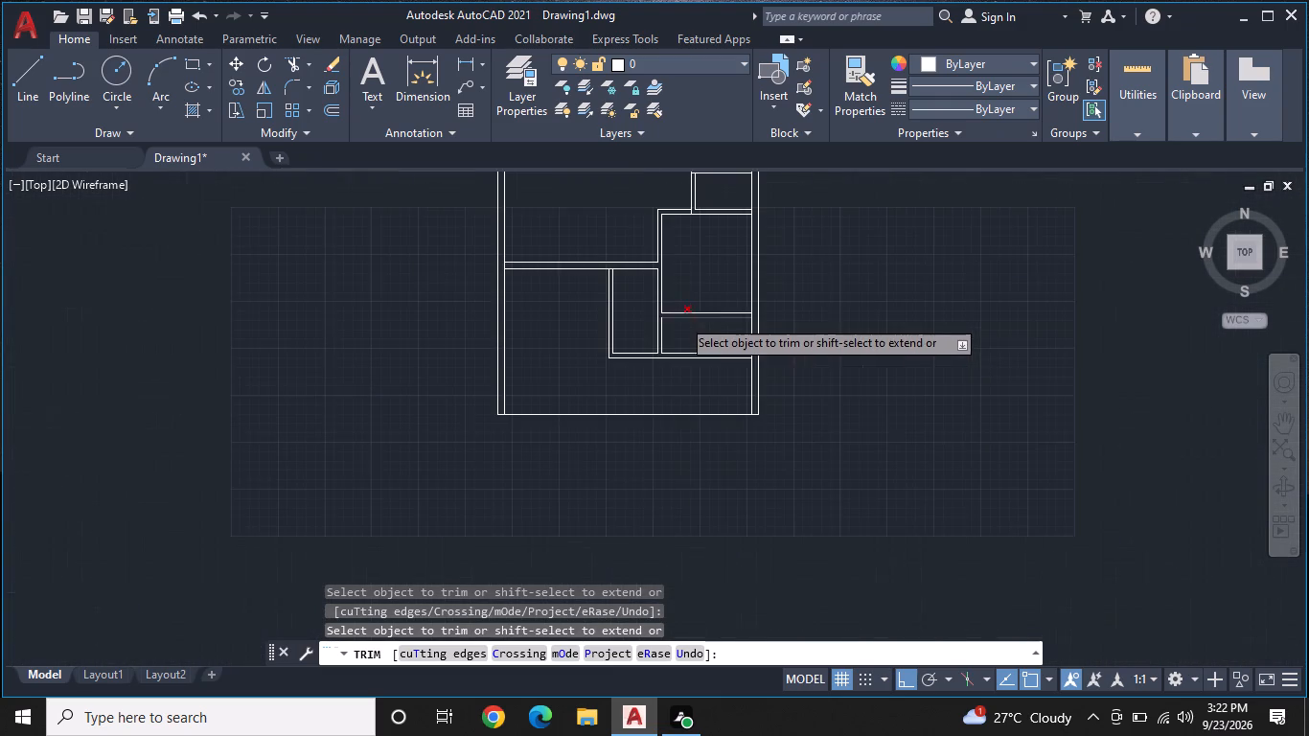
middle_drag(707, 338, 701, 373)
scroll(701, 373, up, 1)
middle_drag(685, 335, 805, 285)
scroll(805, 285, up, 1)
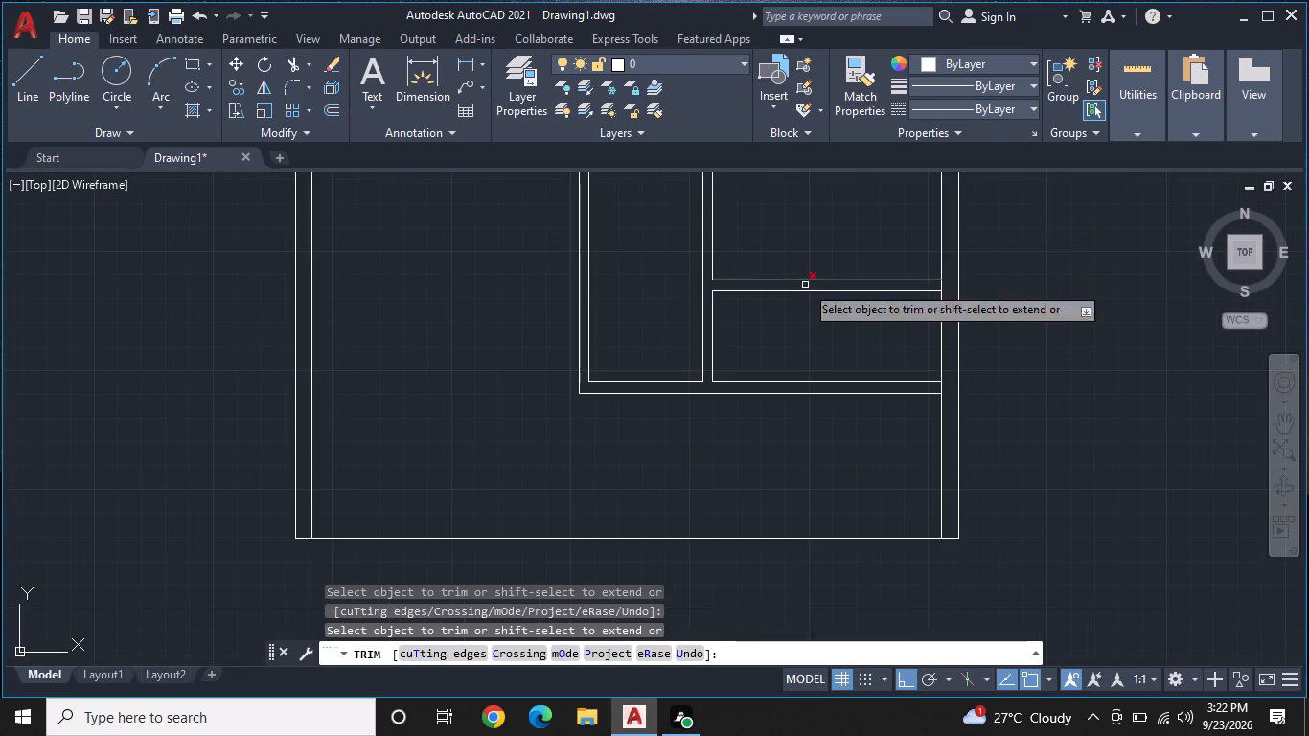
key(Escape)
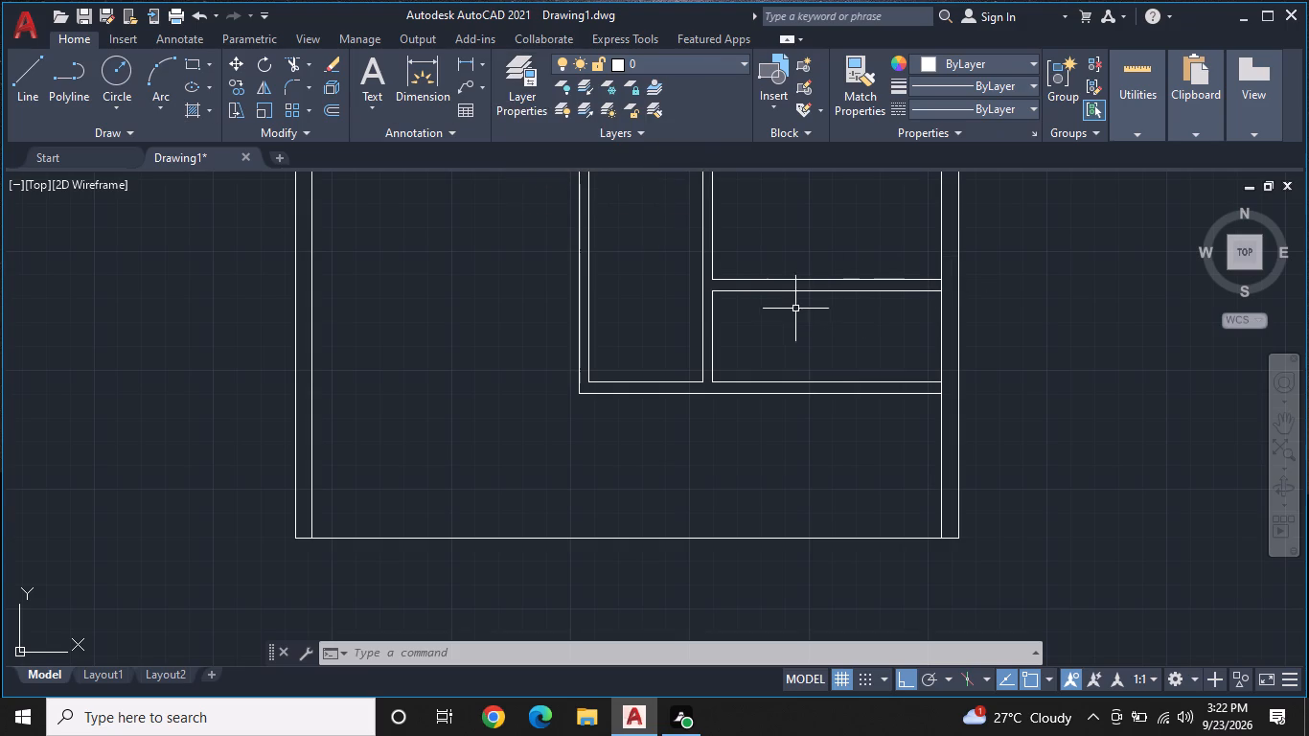
Measure the open space around the narrow area with Quick Measure.
click(1153, 131)
click(1139, 183)
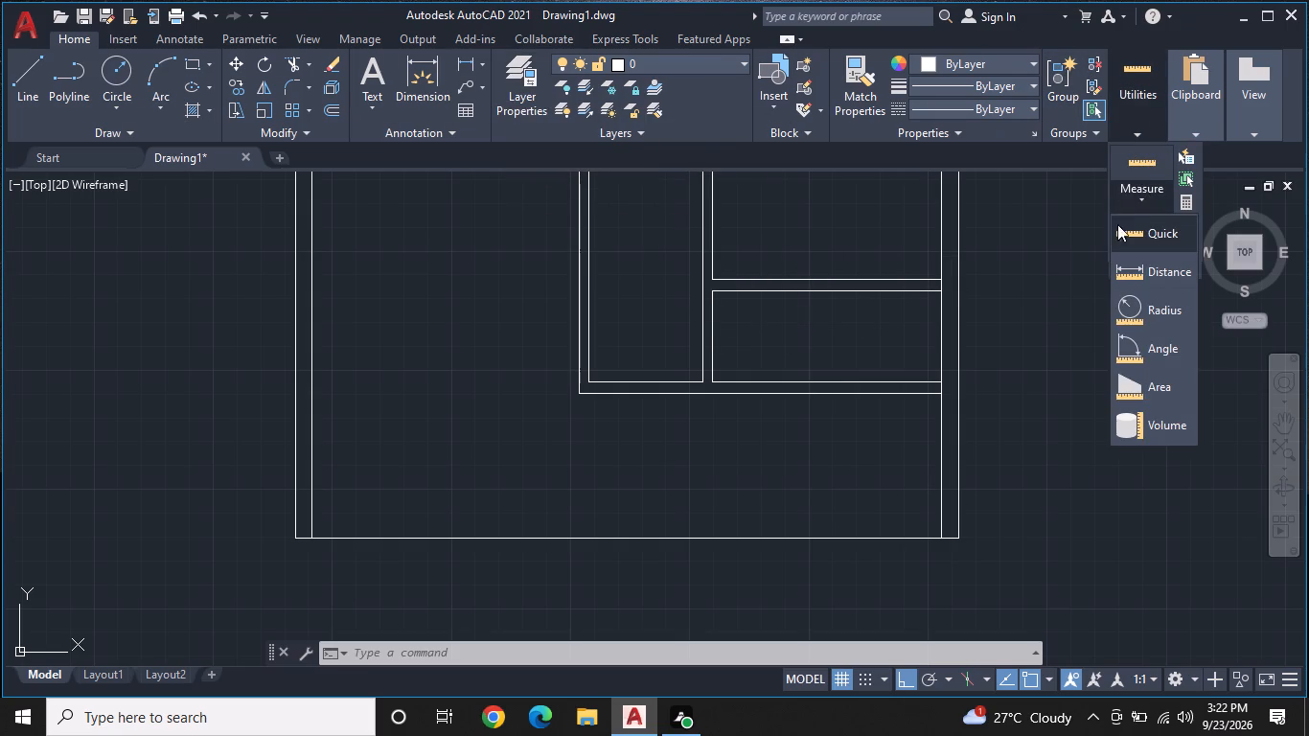
click(1134, 229)
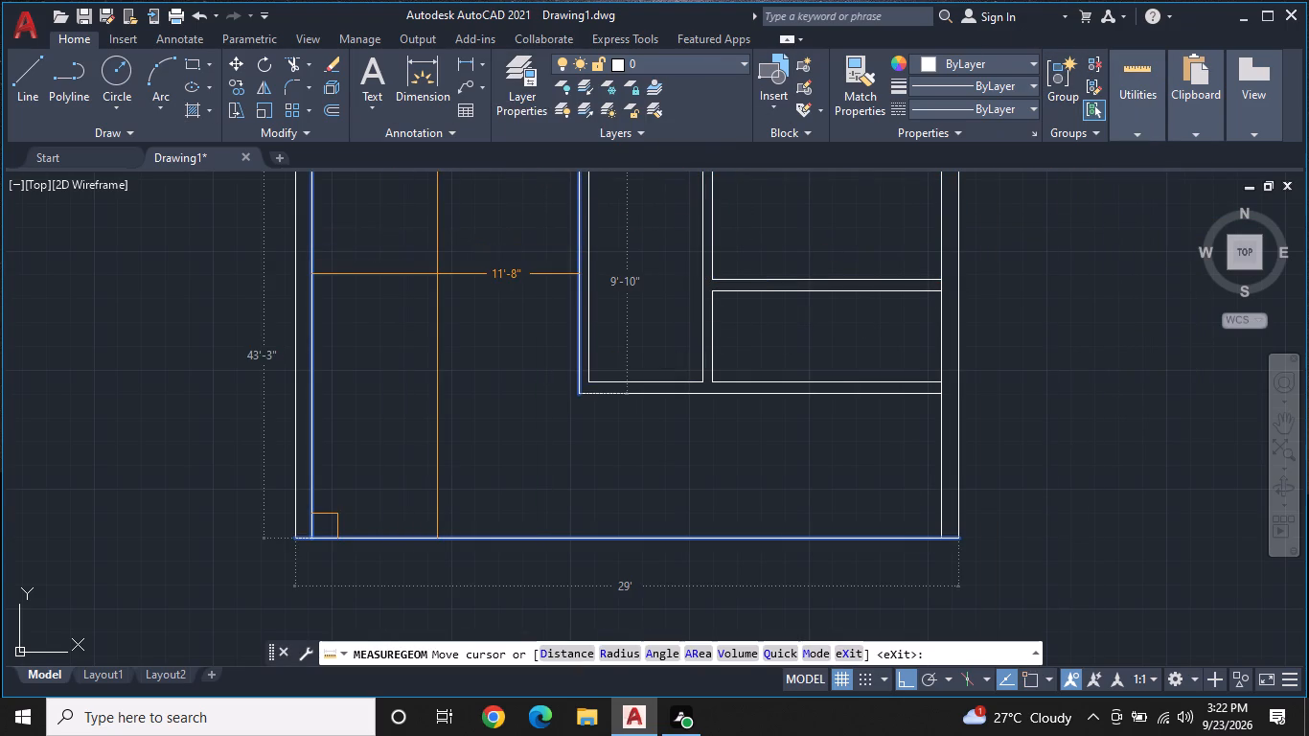
scroll(437, 274, down, 1)
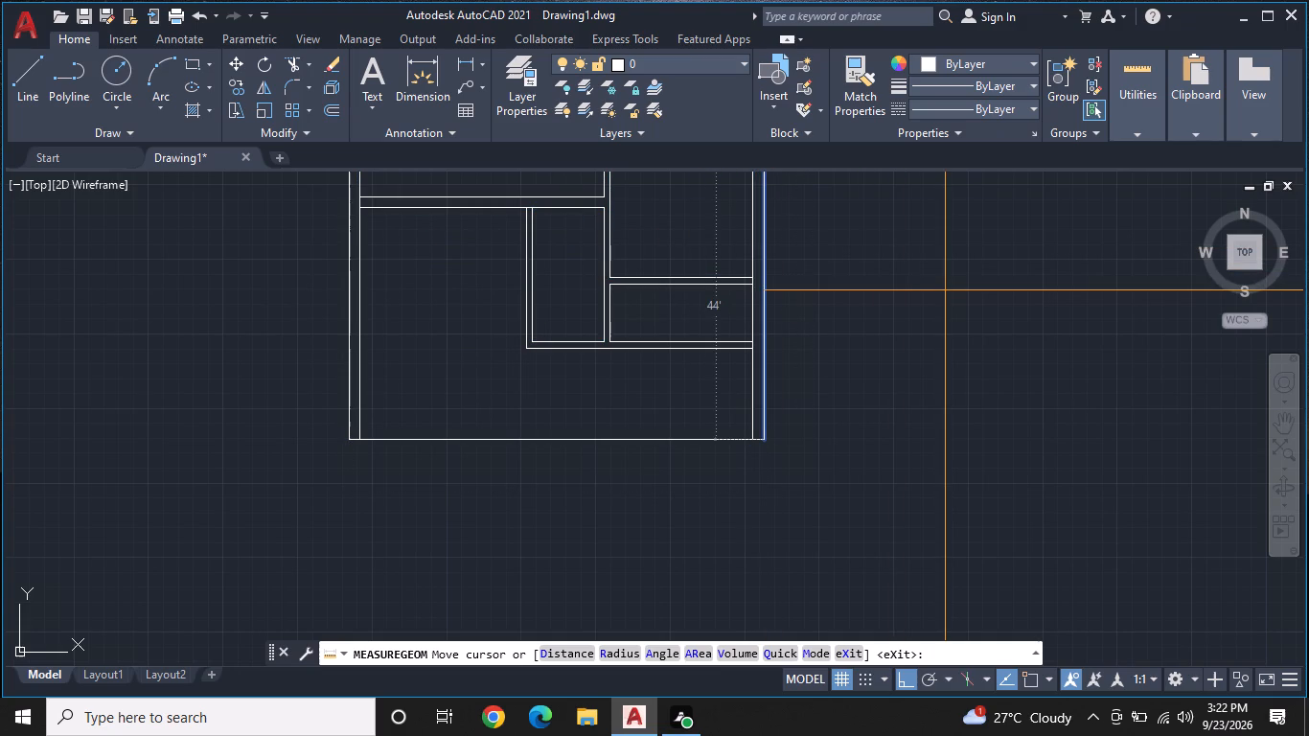
key(Escape)
Examine the overall floor plan layout, from the lower rooms up to the top-left room.
middle_drag(937, 296, 966, 441)
middle_drag(703, 299, 773, 362)
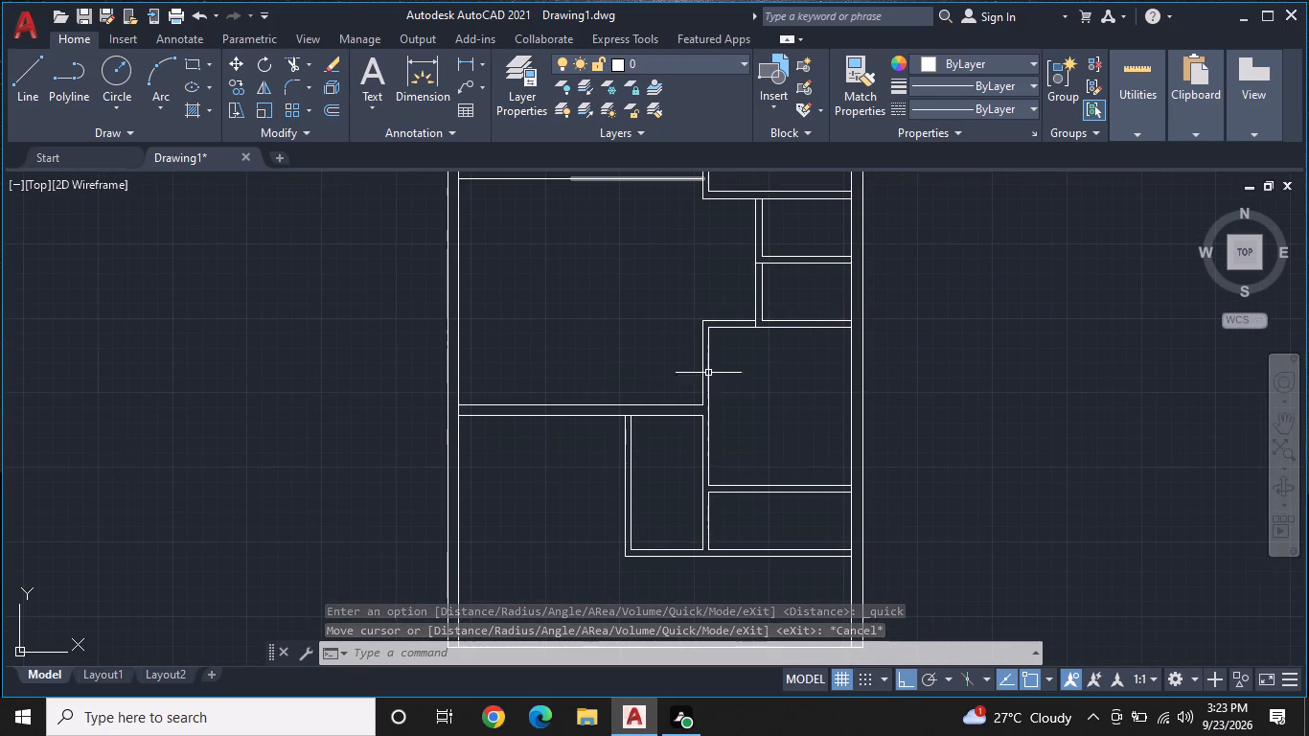
middle_drag(877, 361, 0, 103)
scroll(0, 17, down, 2)
scroll(386, 324, down, 2)
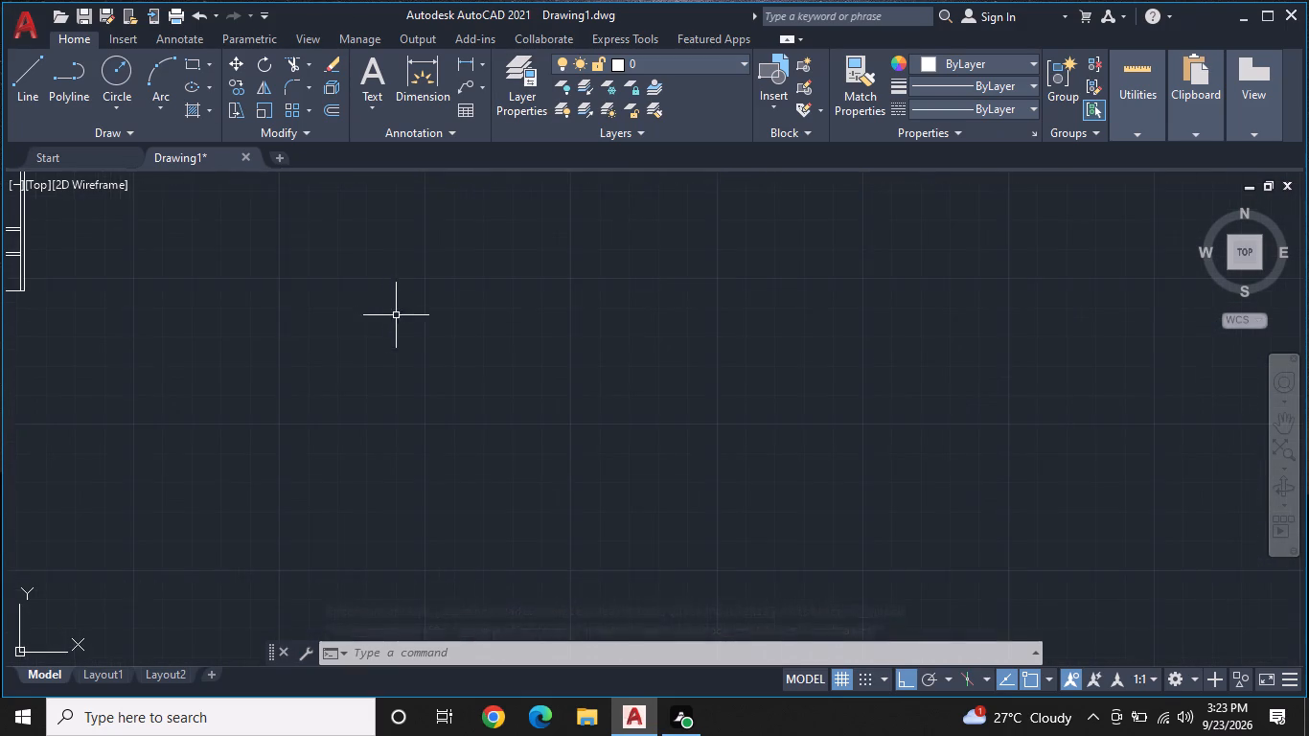
scroll(341, 288, down, 2)
middle_drag(253, 262, 780, 455)
scroll(692, 441, up, 3)
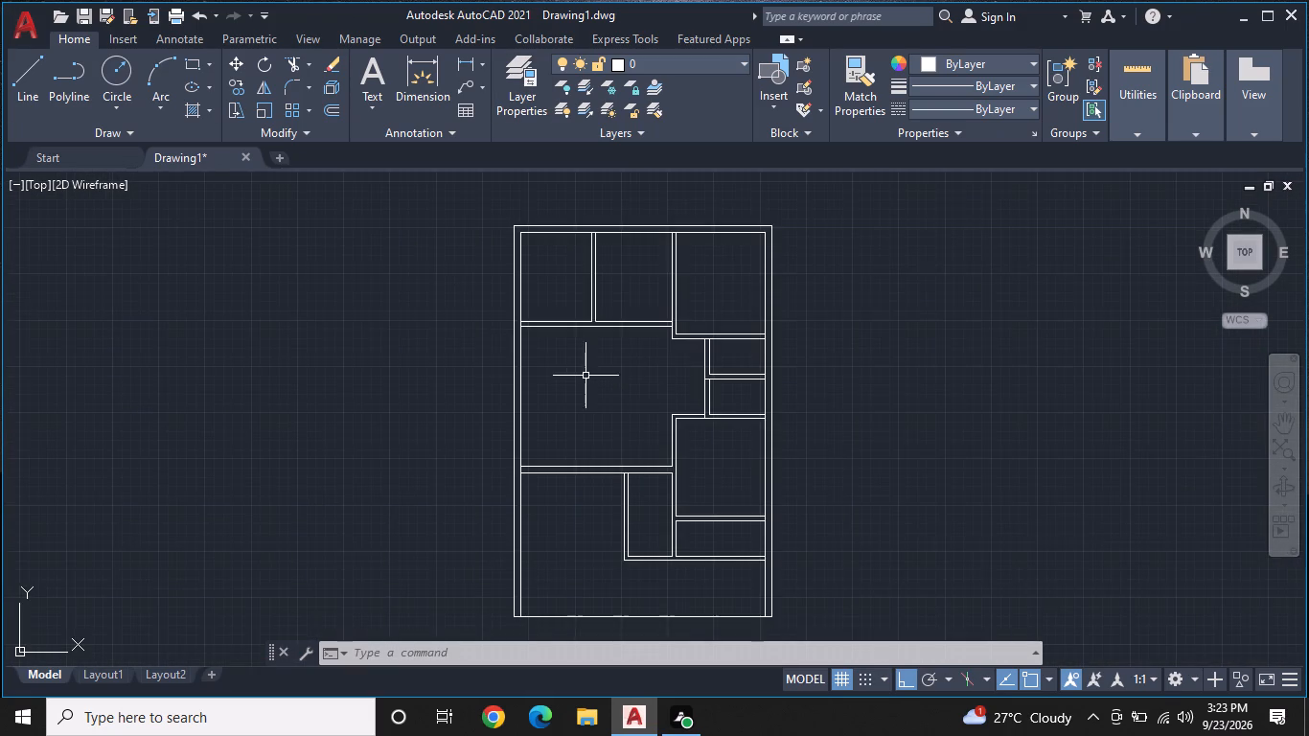
scroll(586, 376, up, 1)
scroll(602, 299, up, 1)
middle_drag(588, 281, 610, 347)
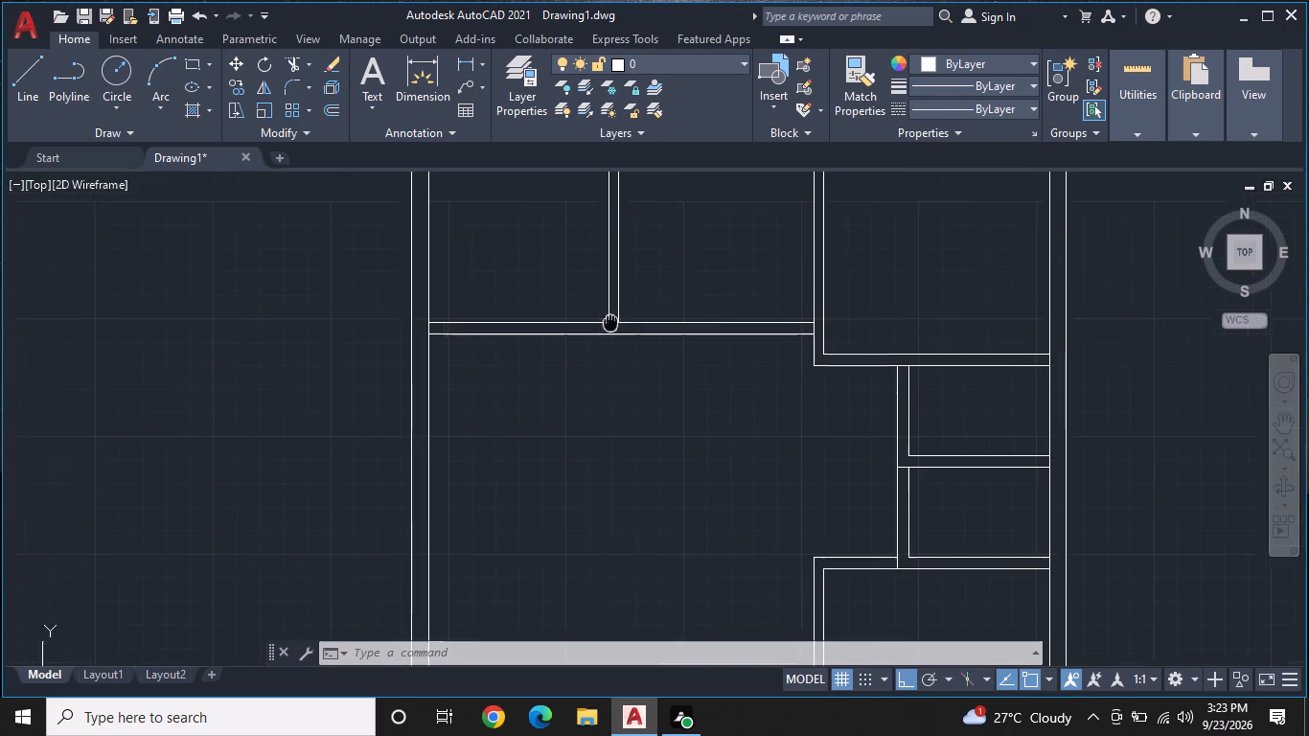
middle_drag(610, 347, 608, 372)
scroll(568, 324, down, 1)
middle_drag(557, 301, 492, 355)
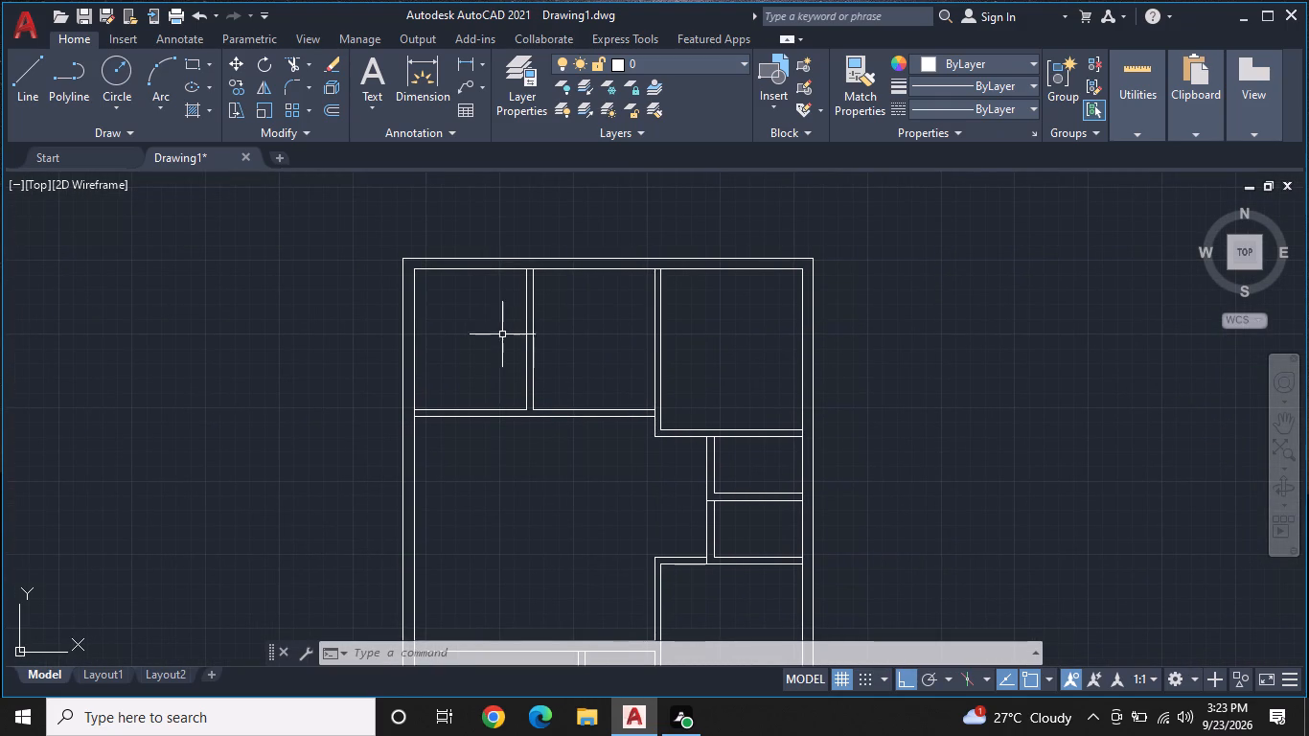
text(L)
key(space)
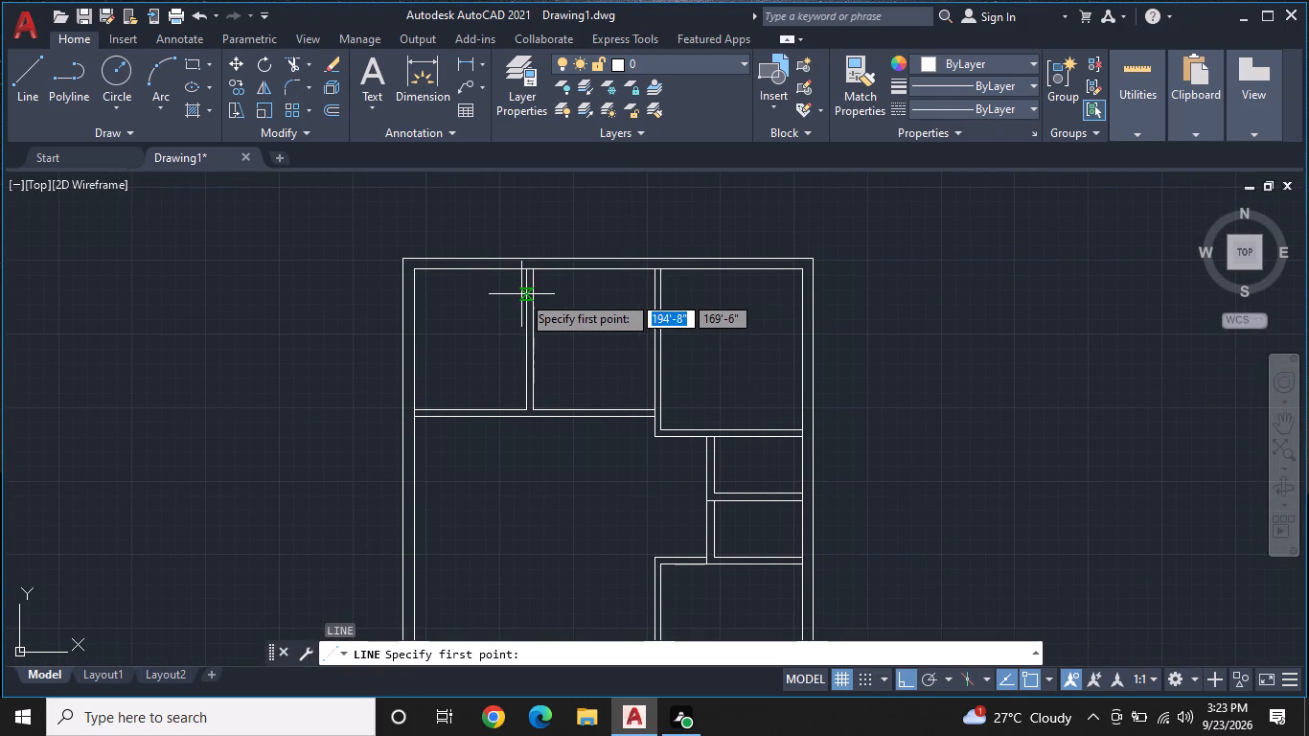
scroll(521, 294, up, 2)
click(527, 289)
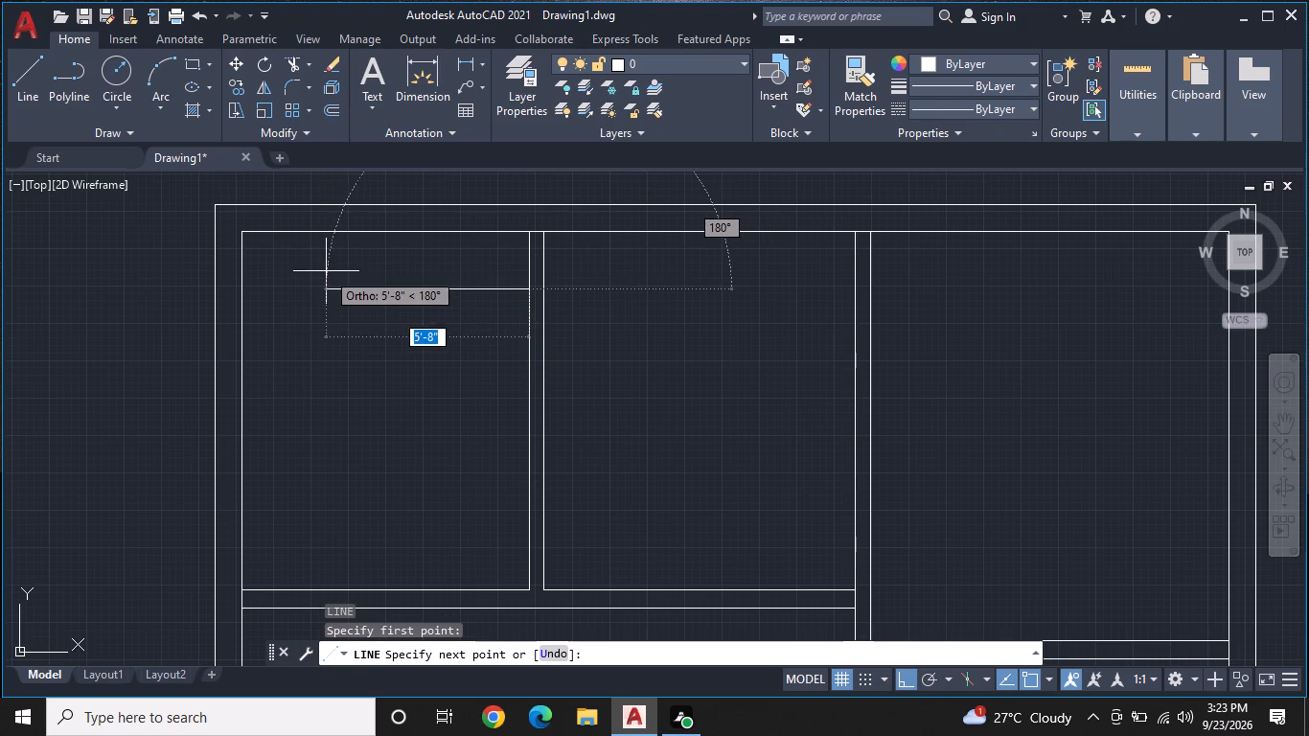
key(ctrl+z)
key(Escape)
In the top-left room, draw a line about 6'-1" leftward from the right wall, continuing about 8'-2" down to the bottom wall.
key(space)
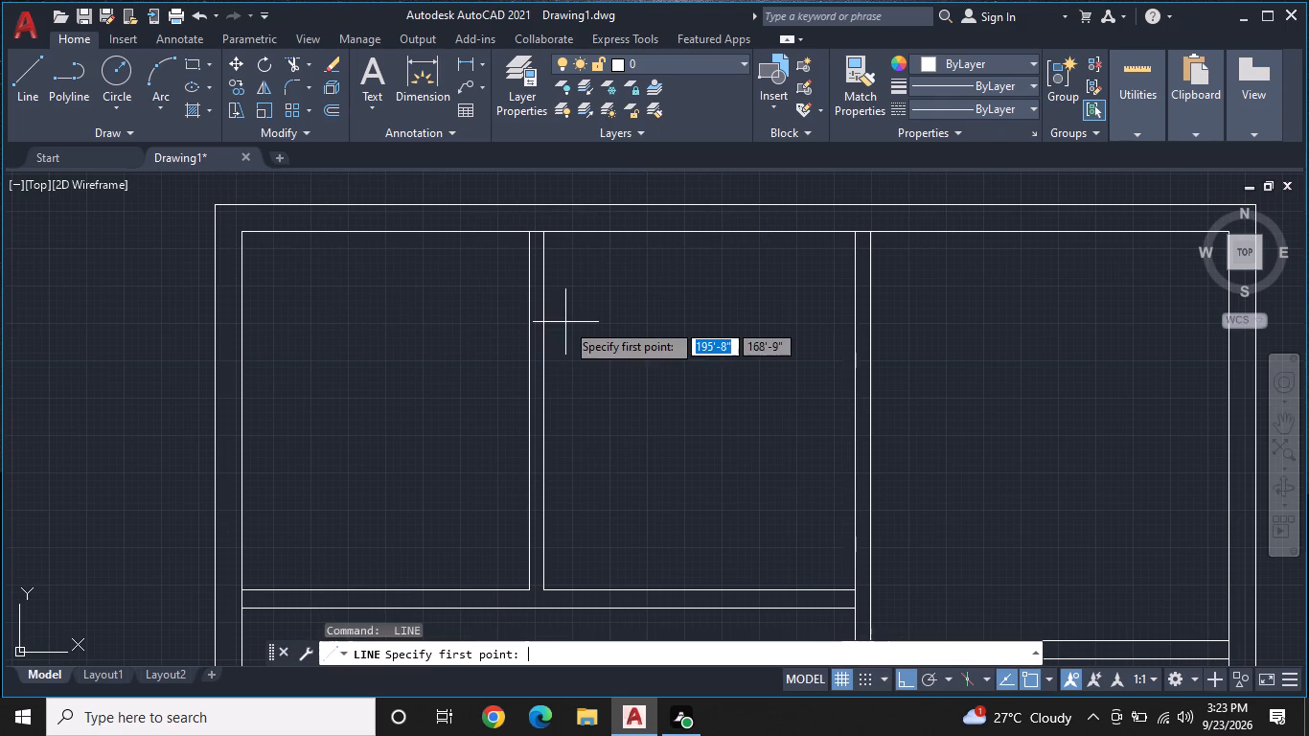
click(526, 296)
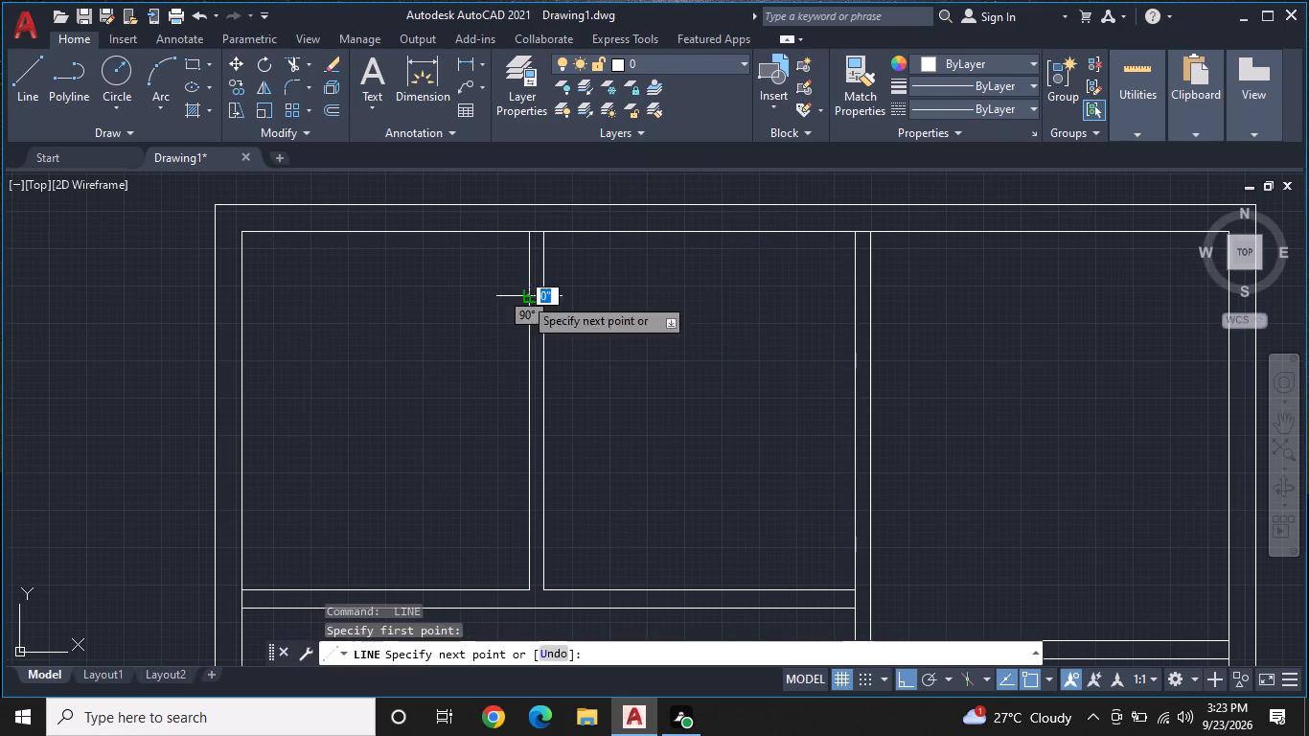
double_click(309, 295)
middle_drag(302, 356, 308, 279)
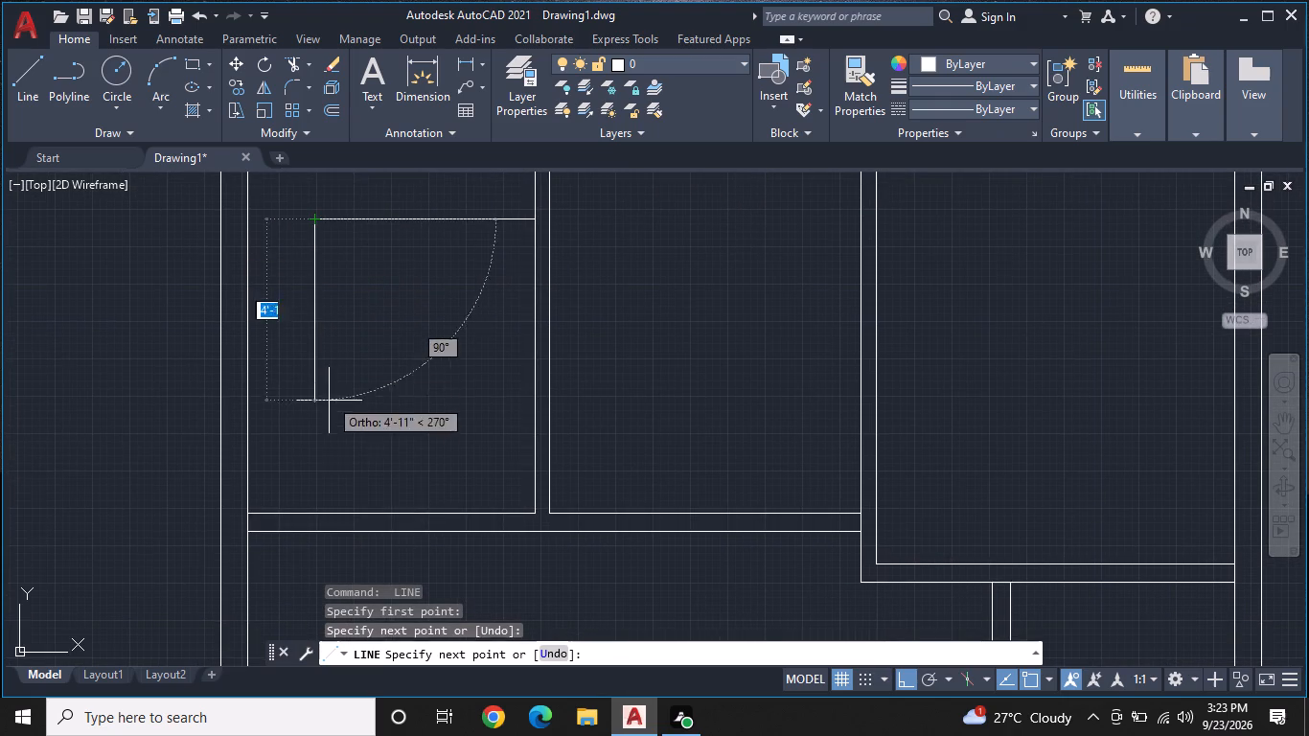
click(318, 516)
key(Escape)
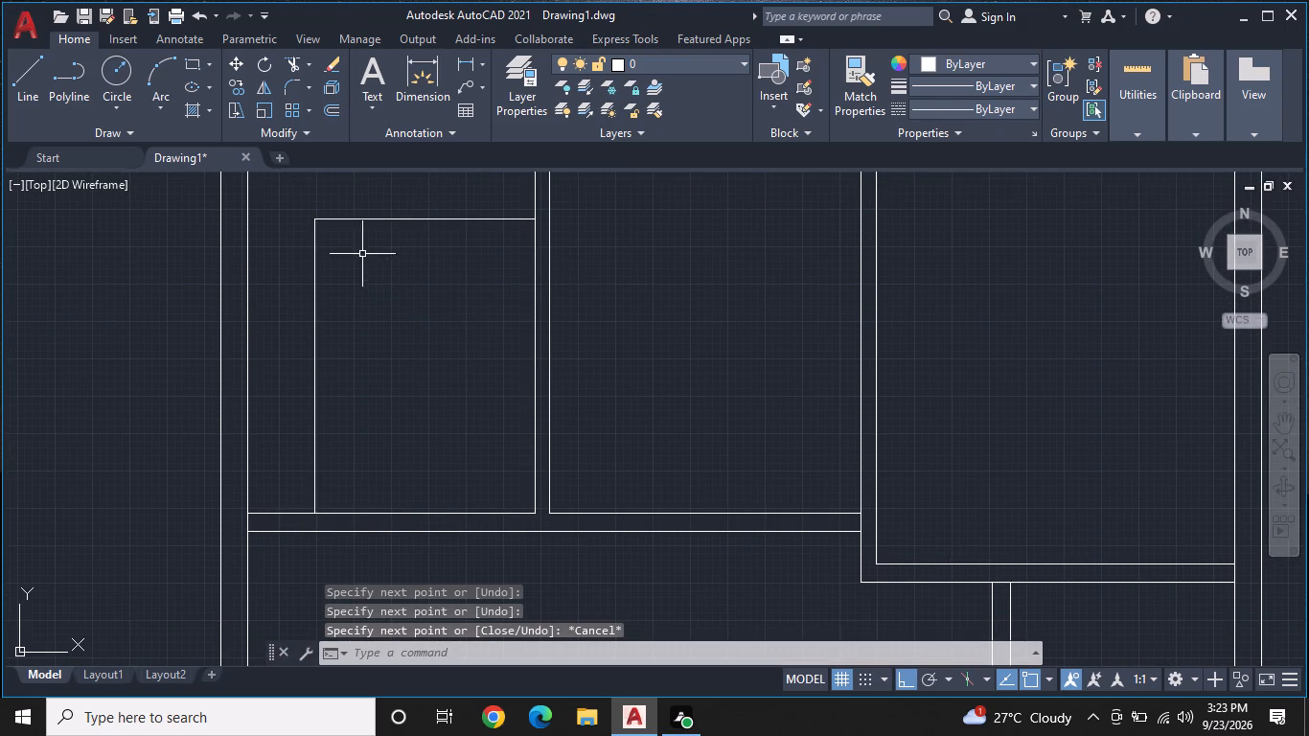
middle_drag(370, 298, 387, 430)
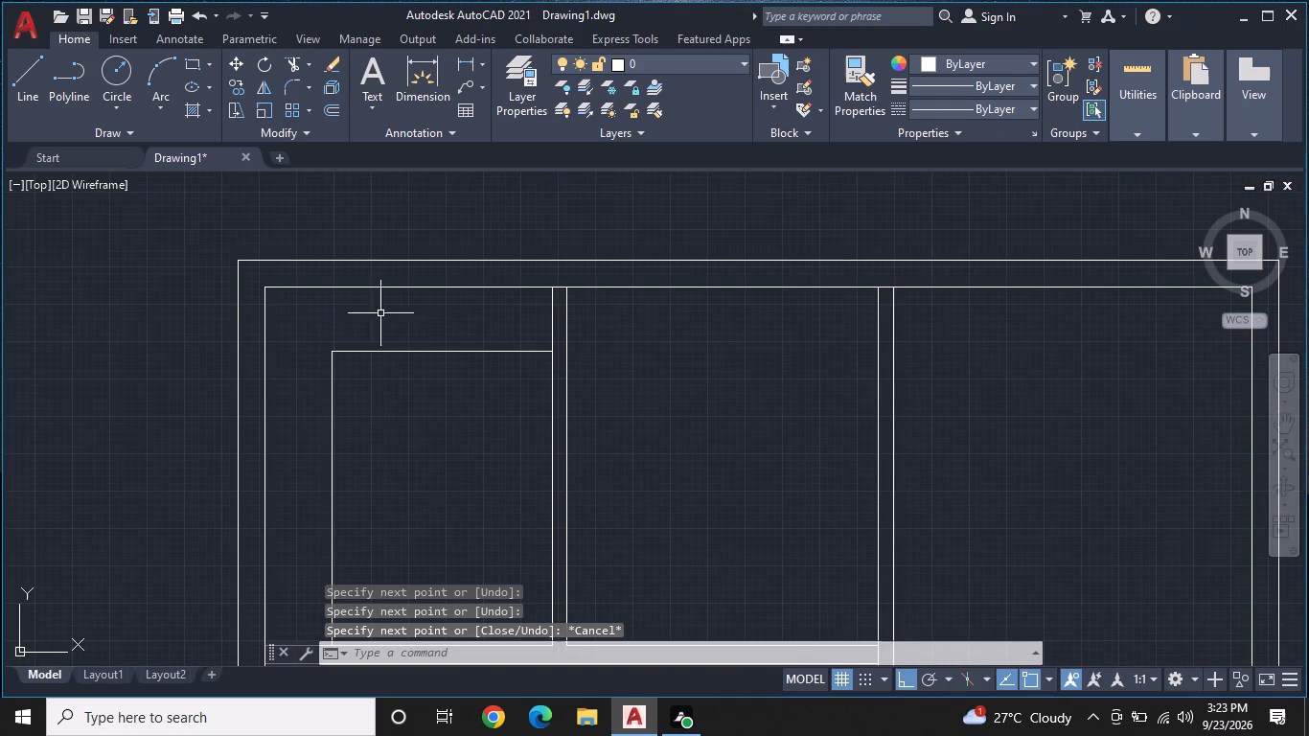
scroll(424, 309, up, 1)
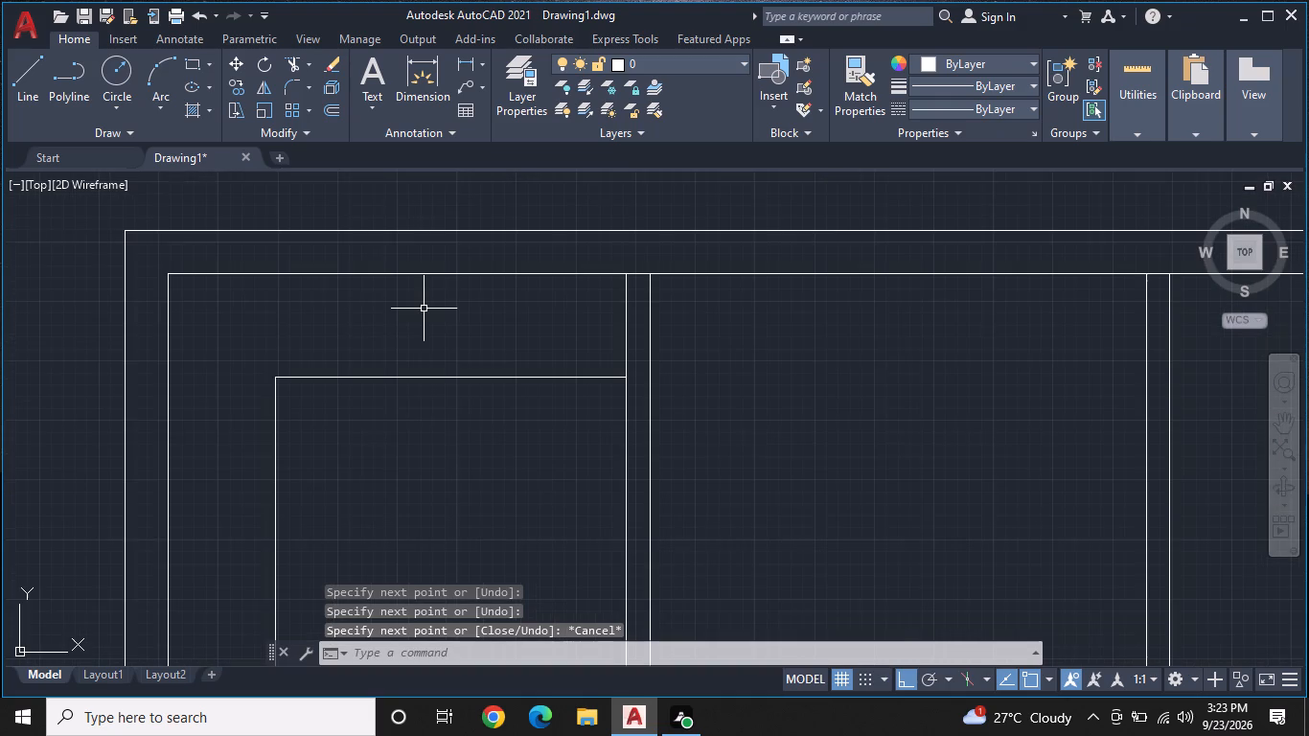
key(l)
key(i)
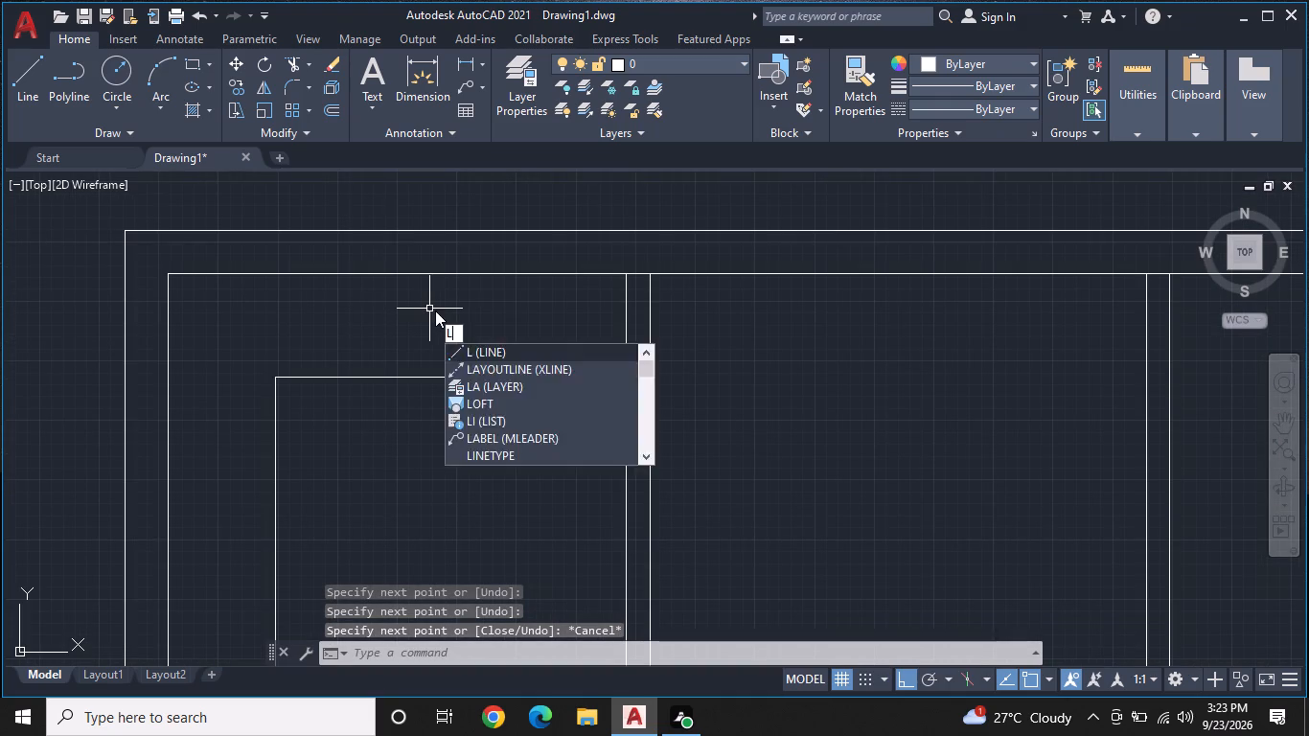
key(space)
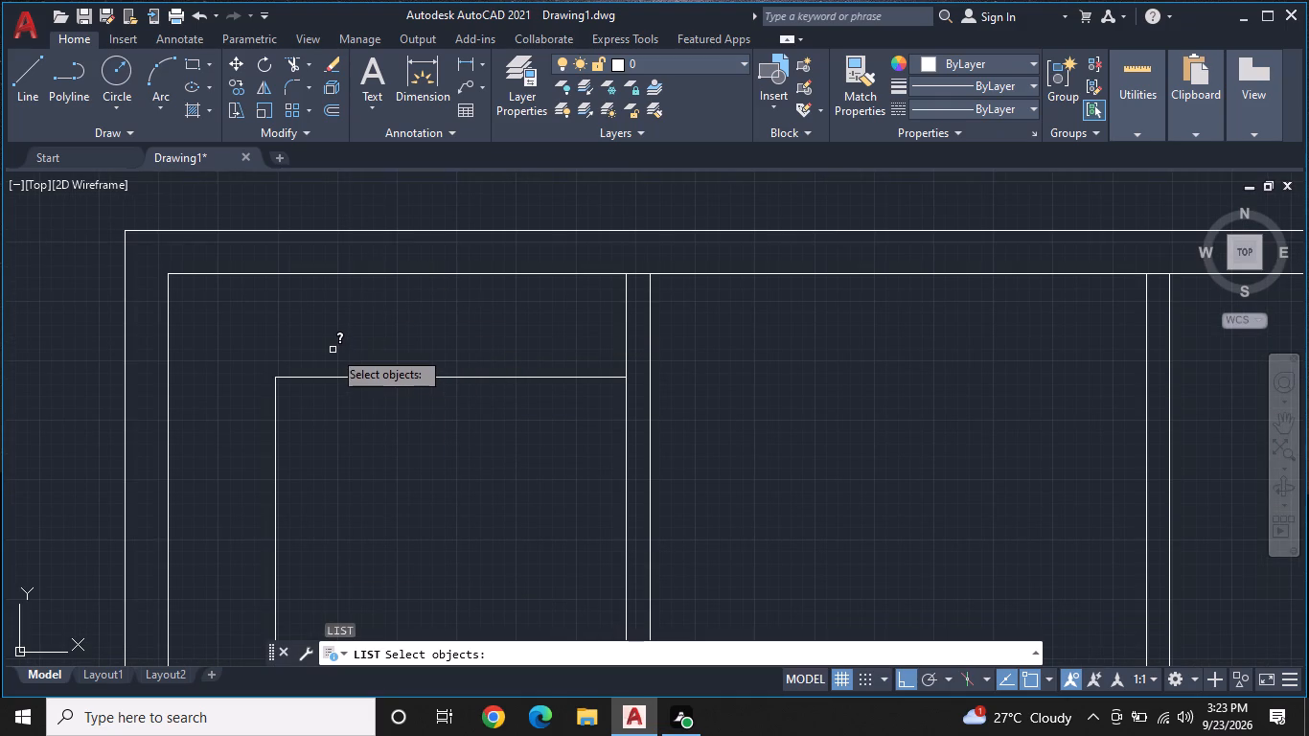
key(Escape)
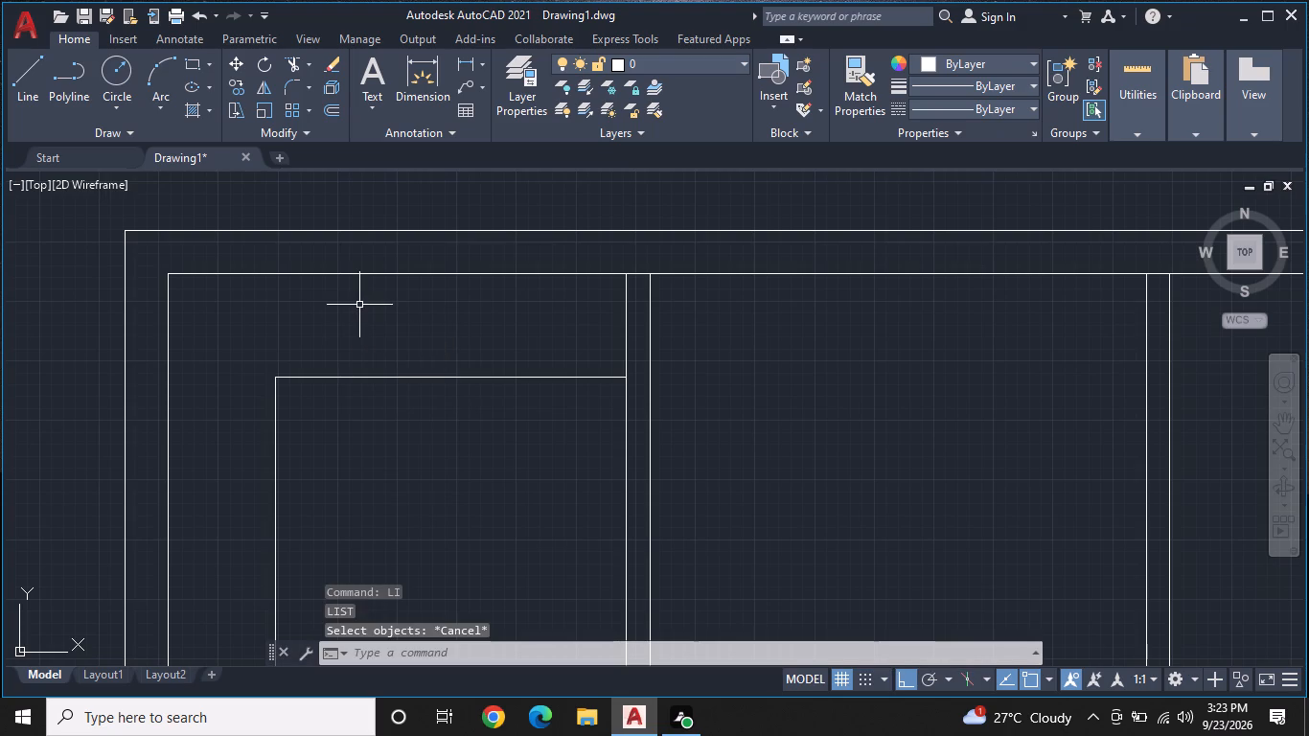
Draw an open-topped three-sided outline, about 3' wide and 8" deep, between the top-left room's top wall and the inner horizontal line.
text(L)
key(space)
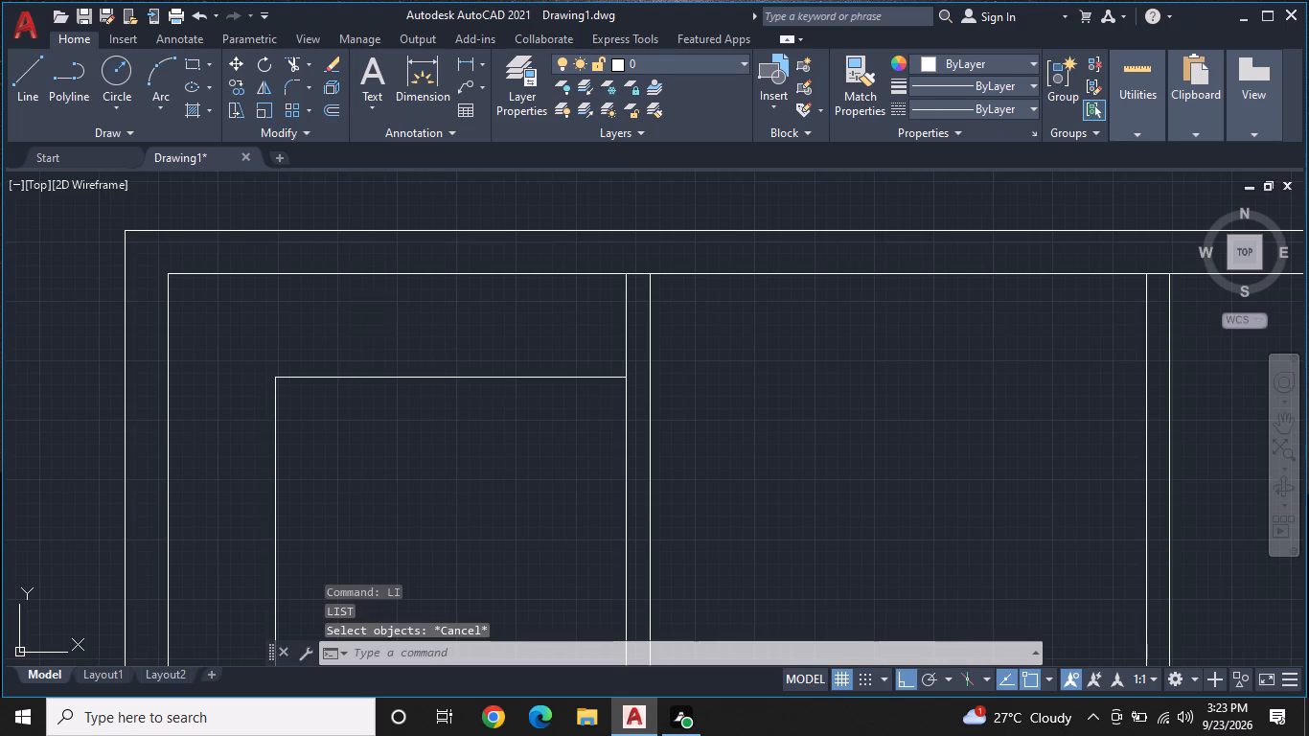
click(367, 310)
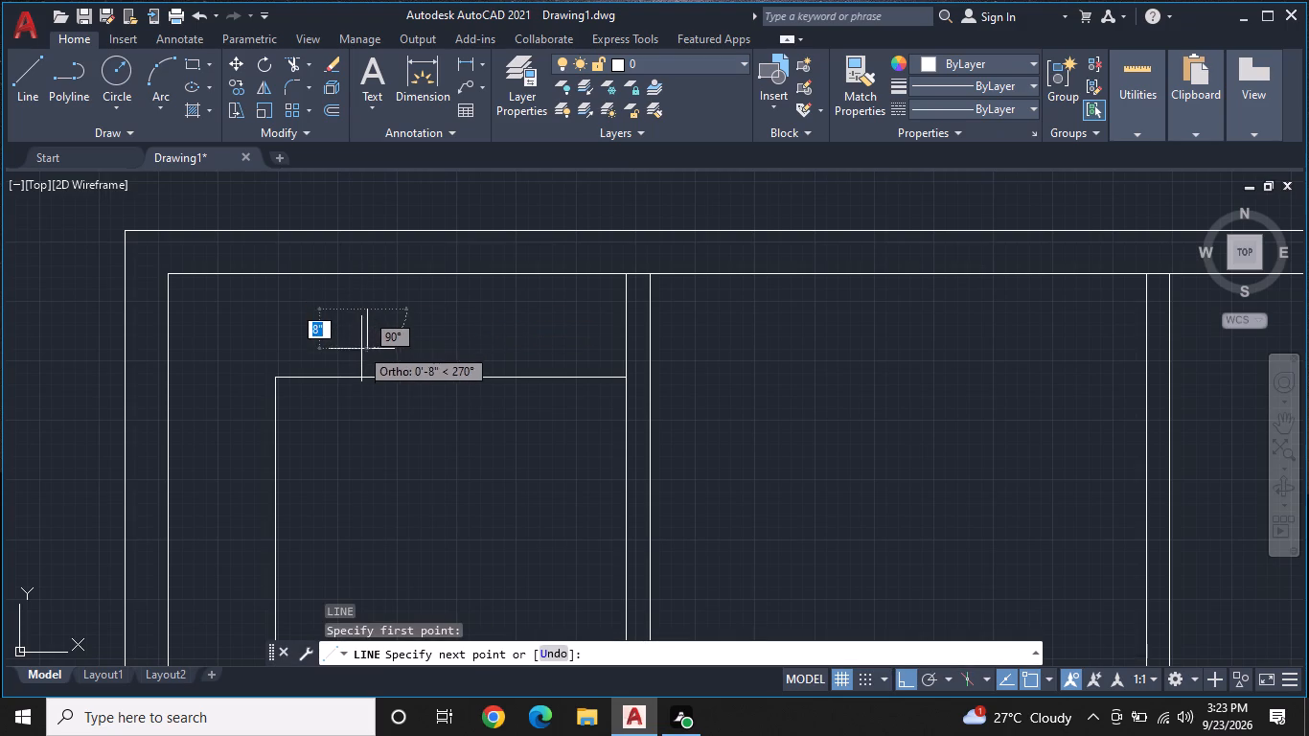
click(367, 349)
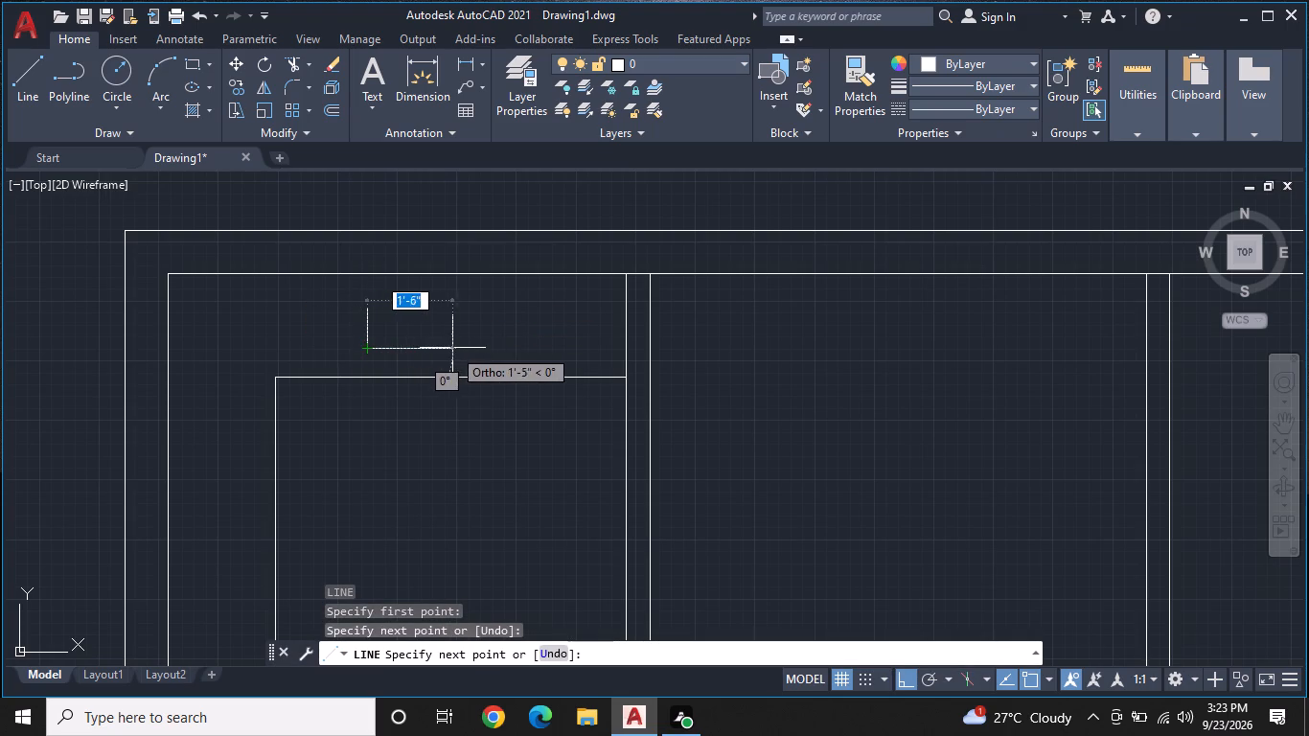
click(539, 345)
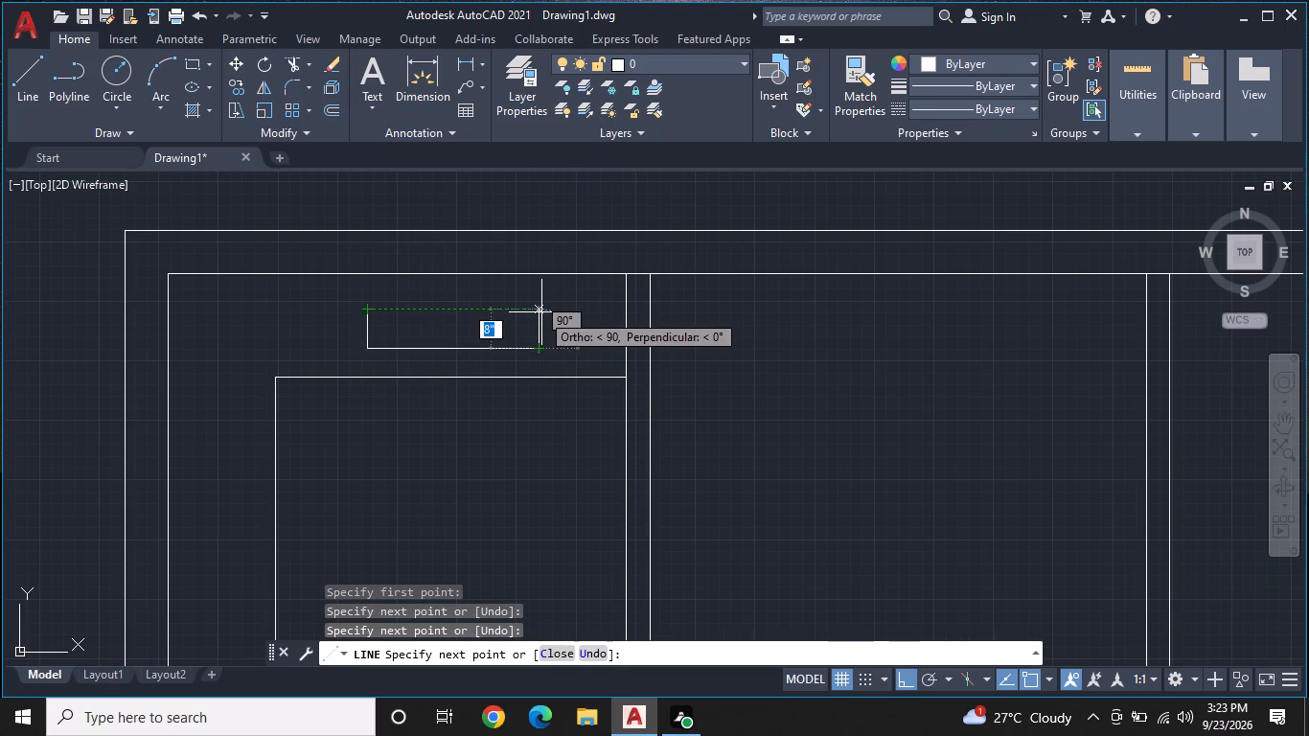
click(540, 311)
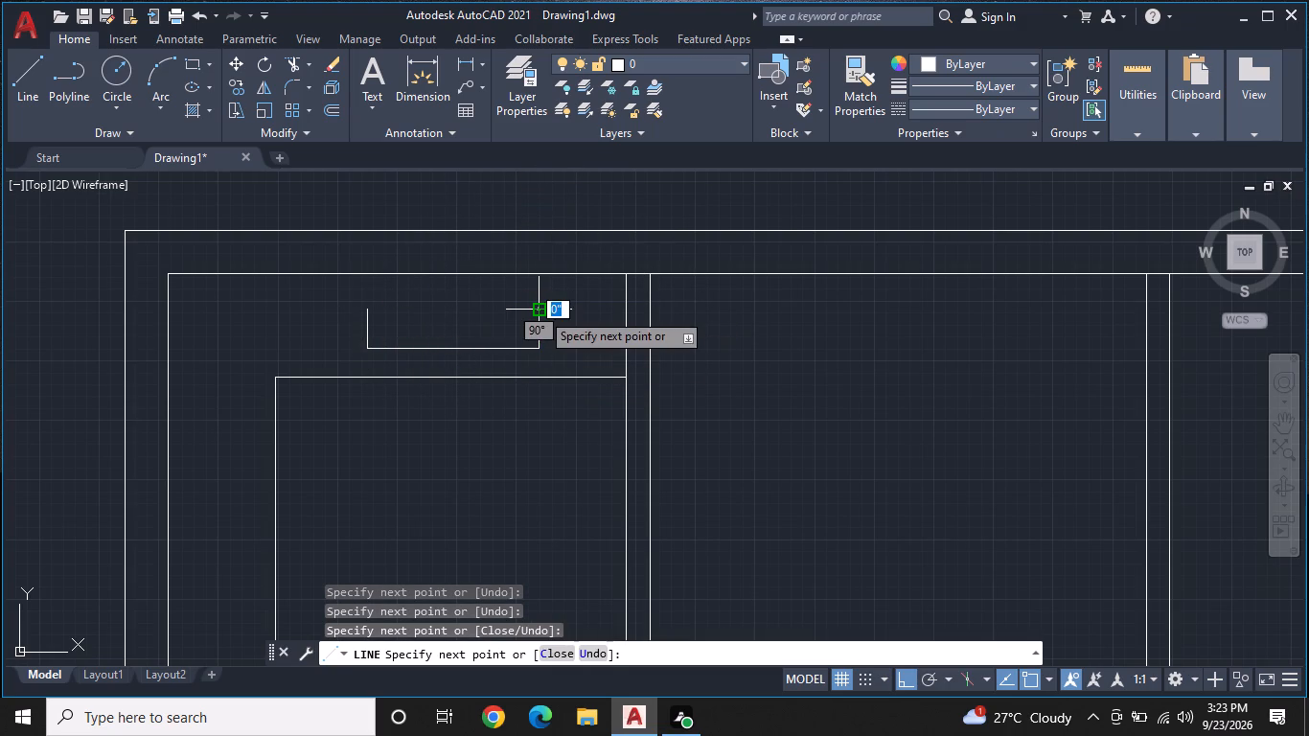
key(Escape)
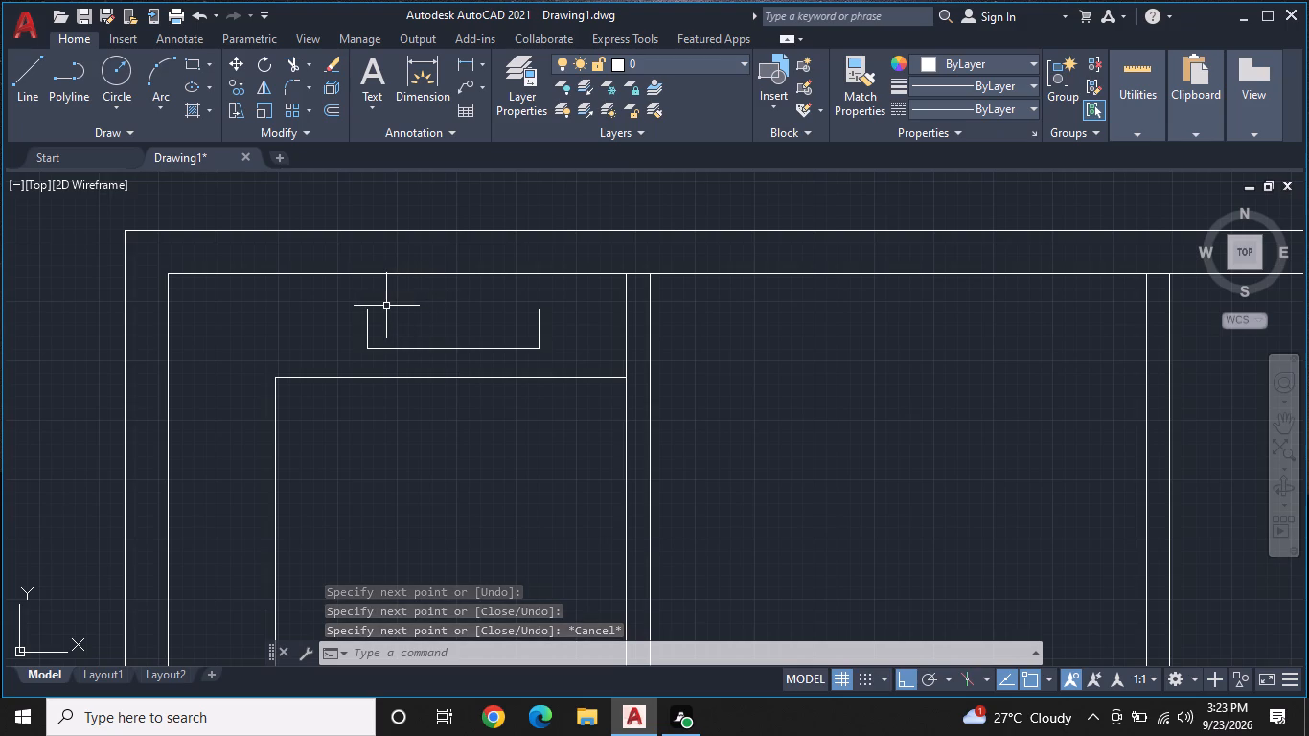
Draw a horizontal line about 2'-3" long just above the open top of the three-sided outline, inset from both uprights.
key(space)
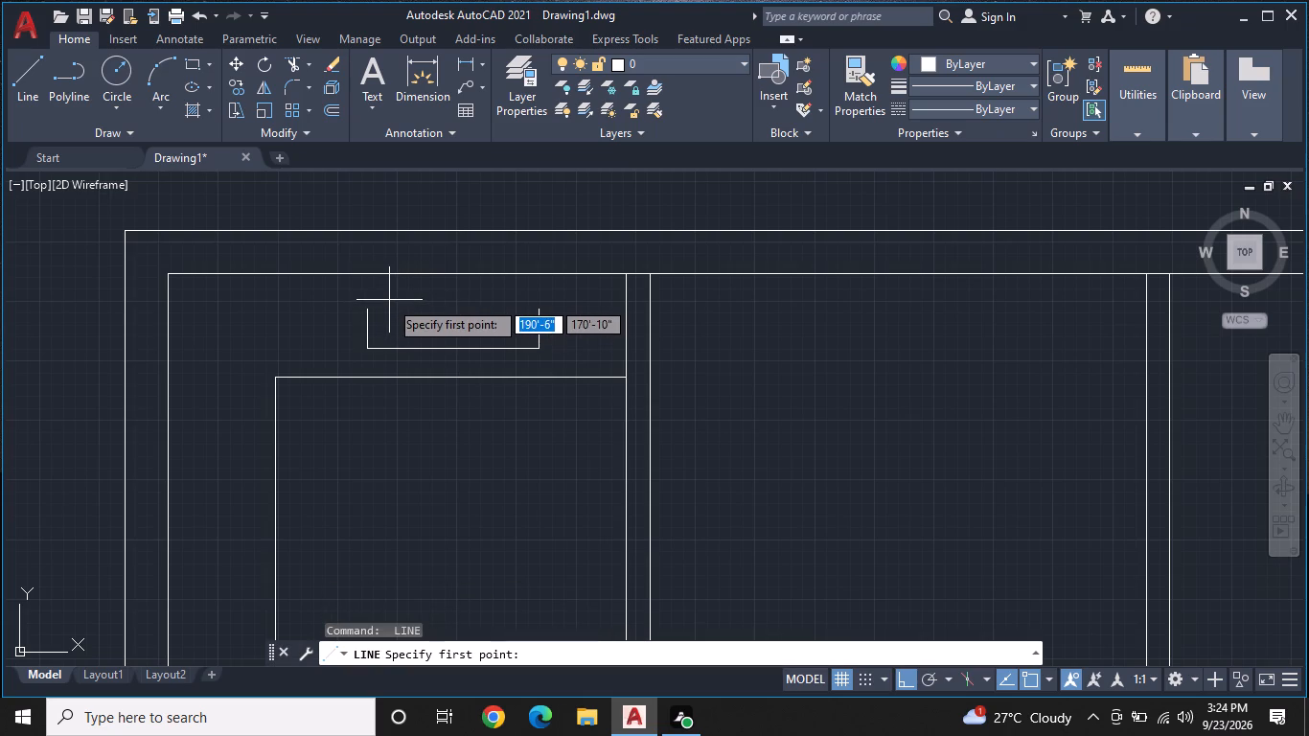
scroll(388, 295, up, 1)
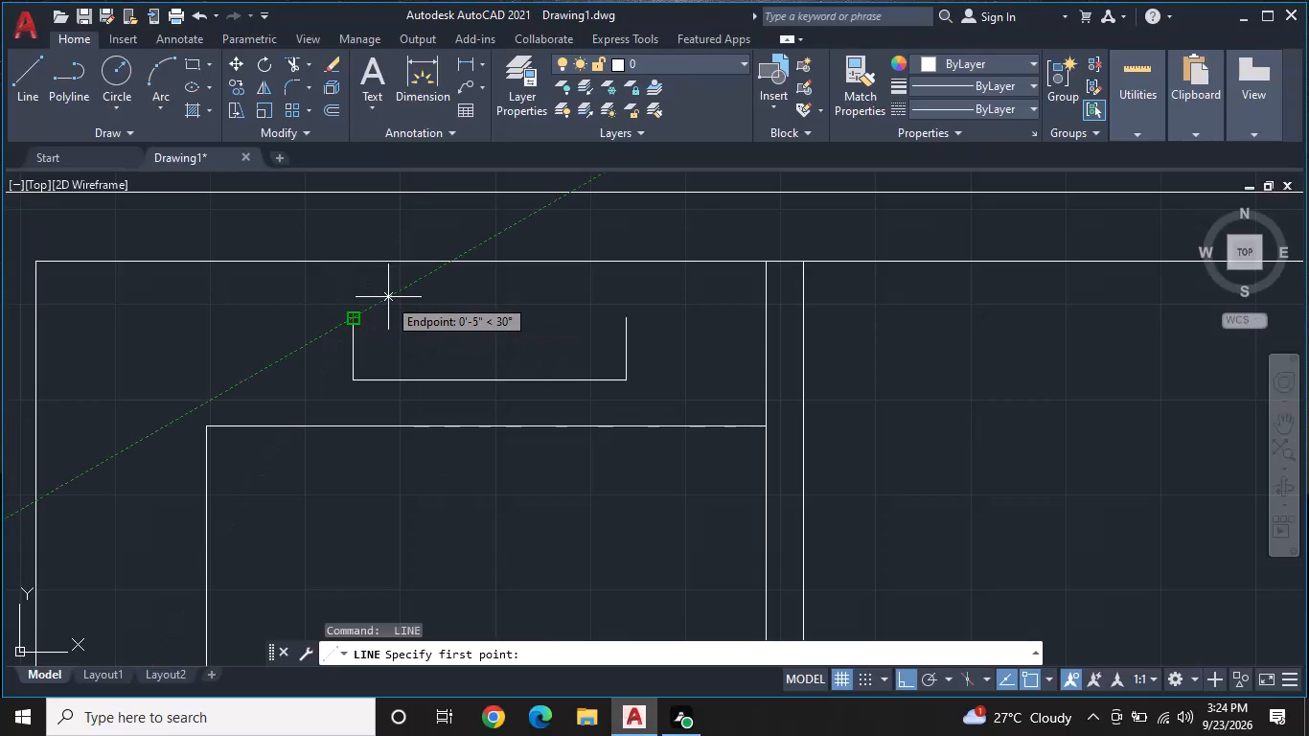
click(388, 297)
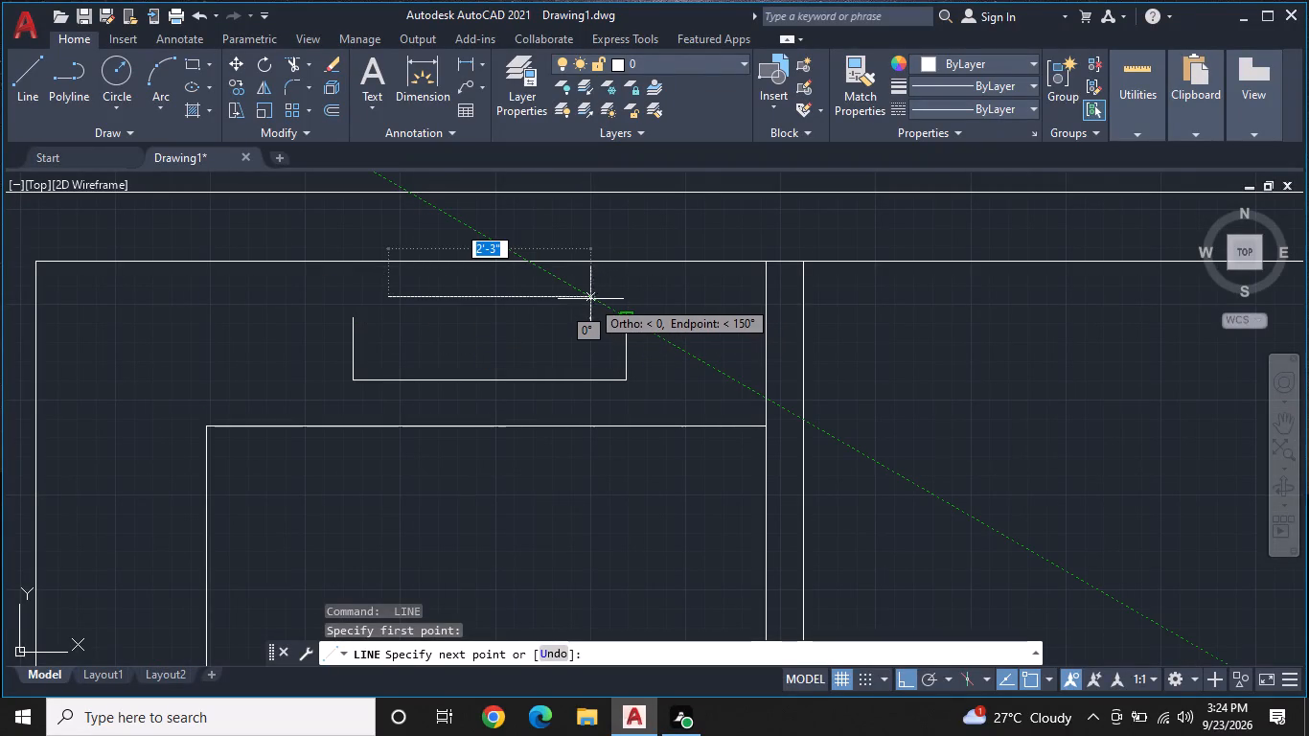
click(589, 298)
key(Escape)
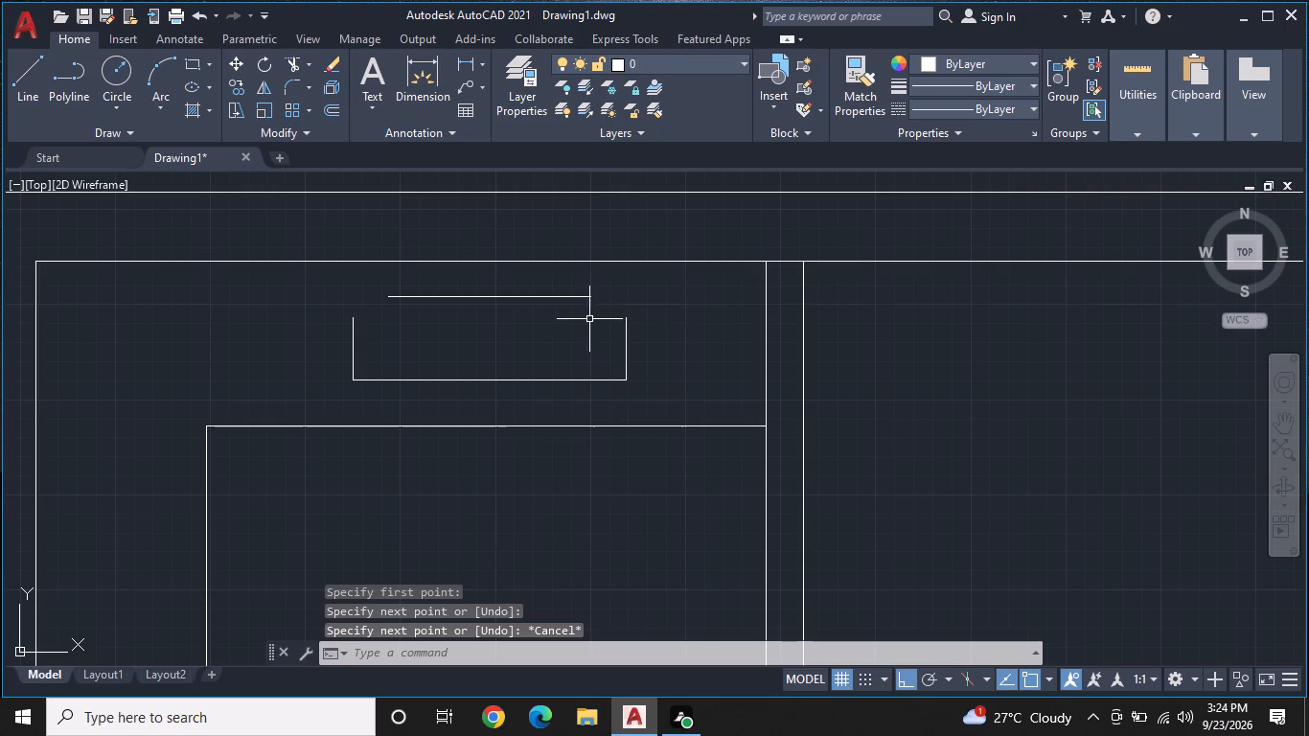
Load the ZIGZAG linetype from acad.lin into the drawing.
scroll(523, 235, up, 1)
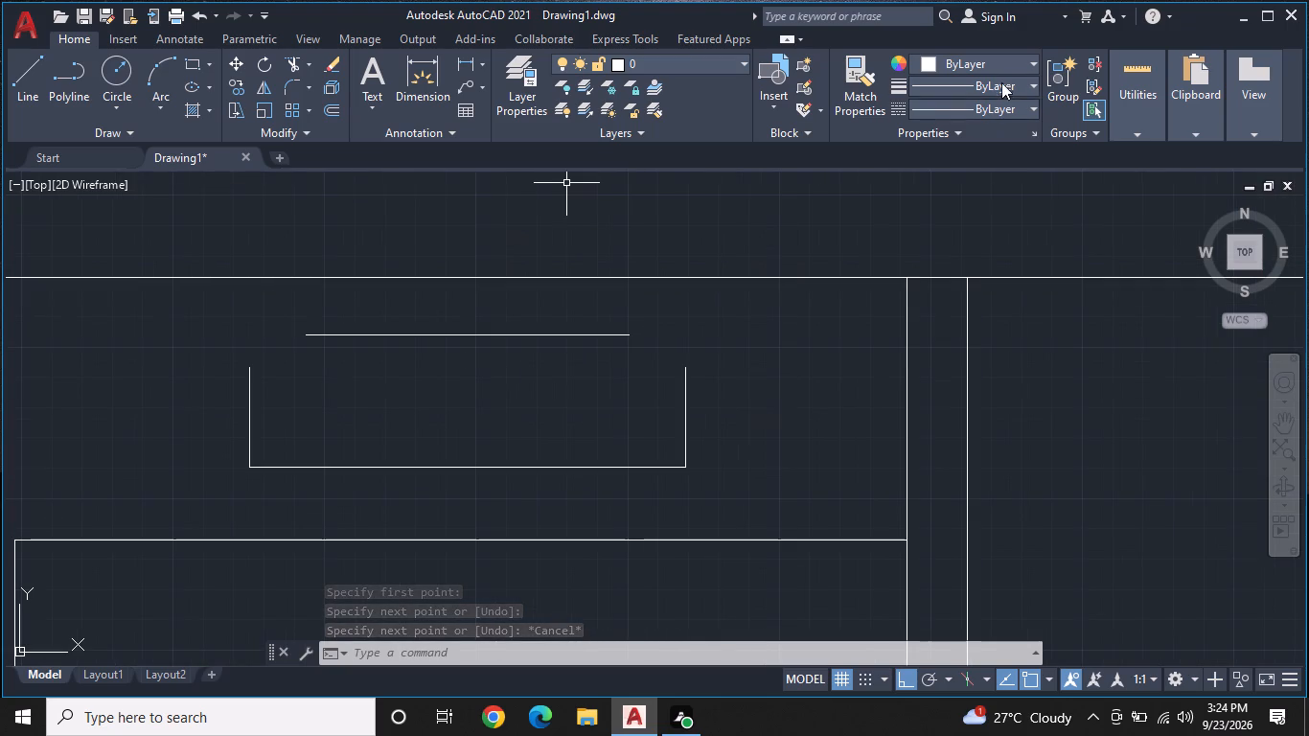
click(1004, 88)
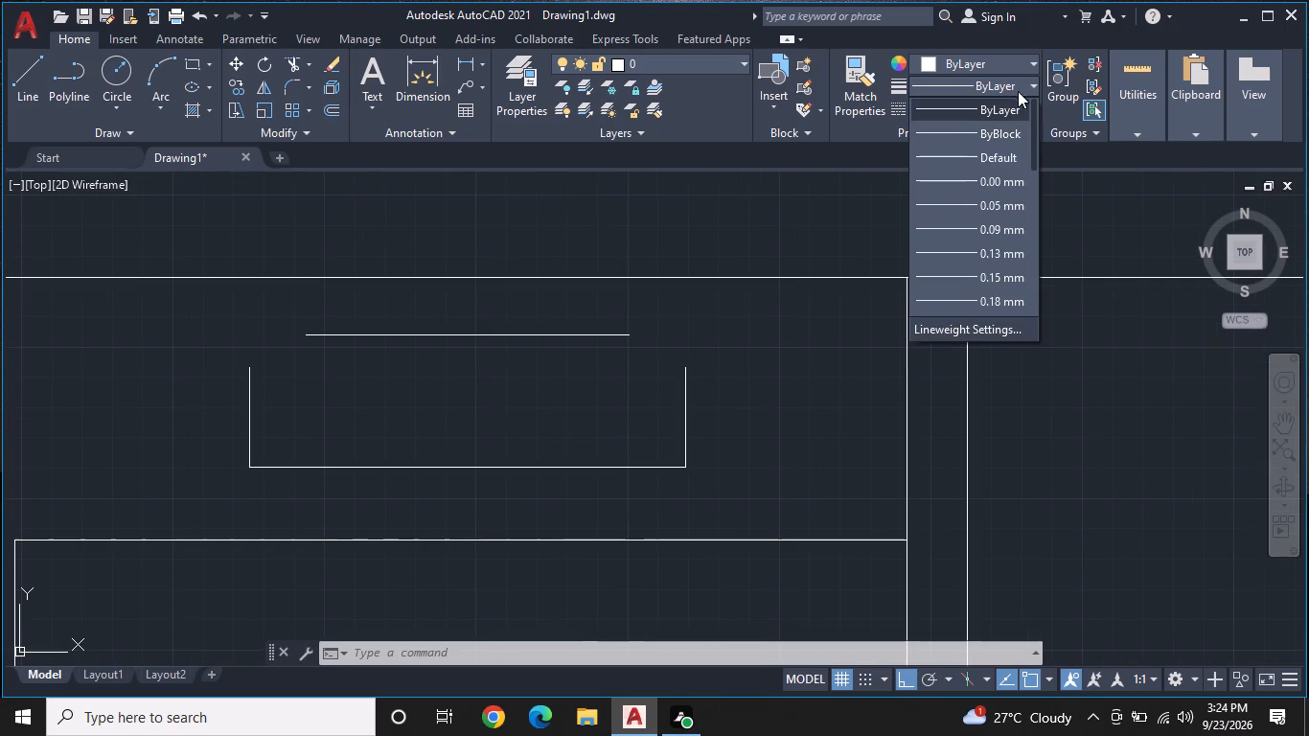
double_click(1025, 83)
click(1048, 179)
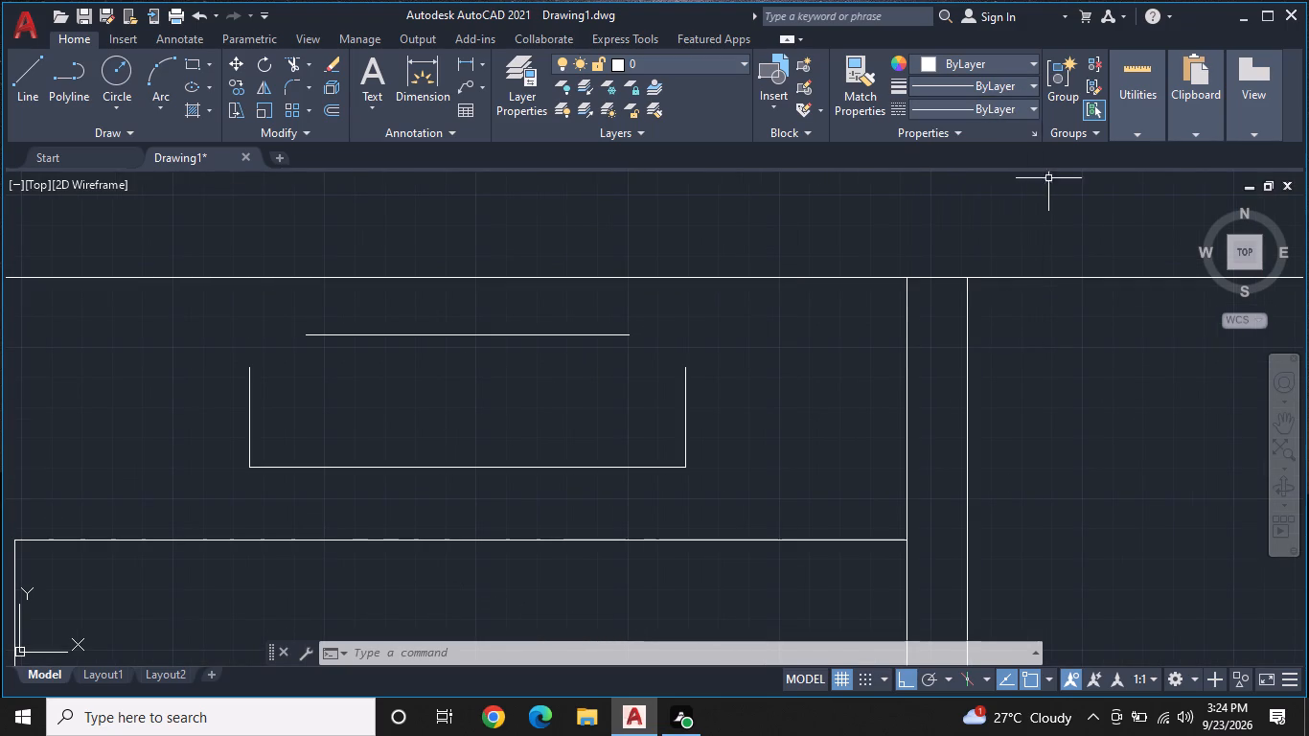
click(1013, 103)
double_click(944, 200)
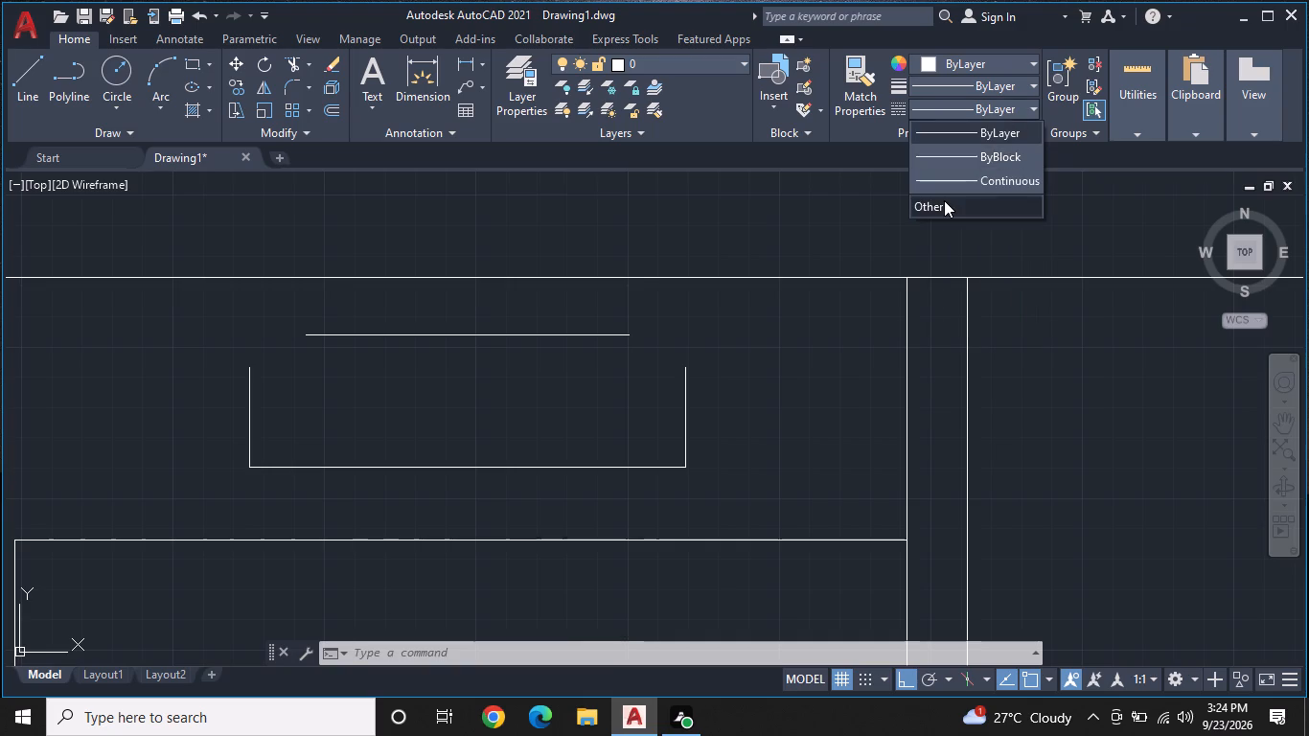
click(824, 194)
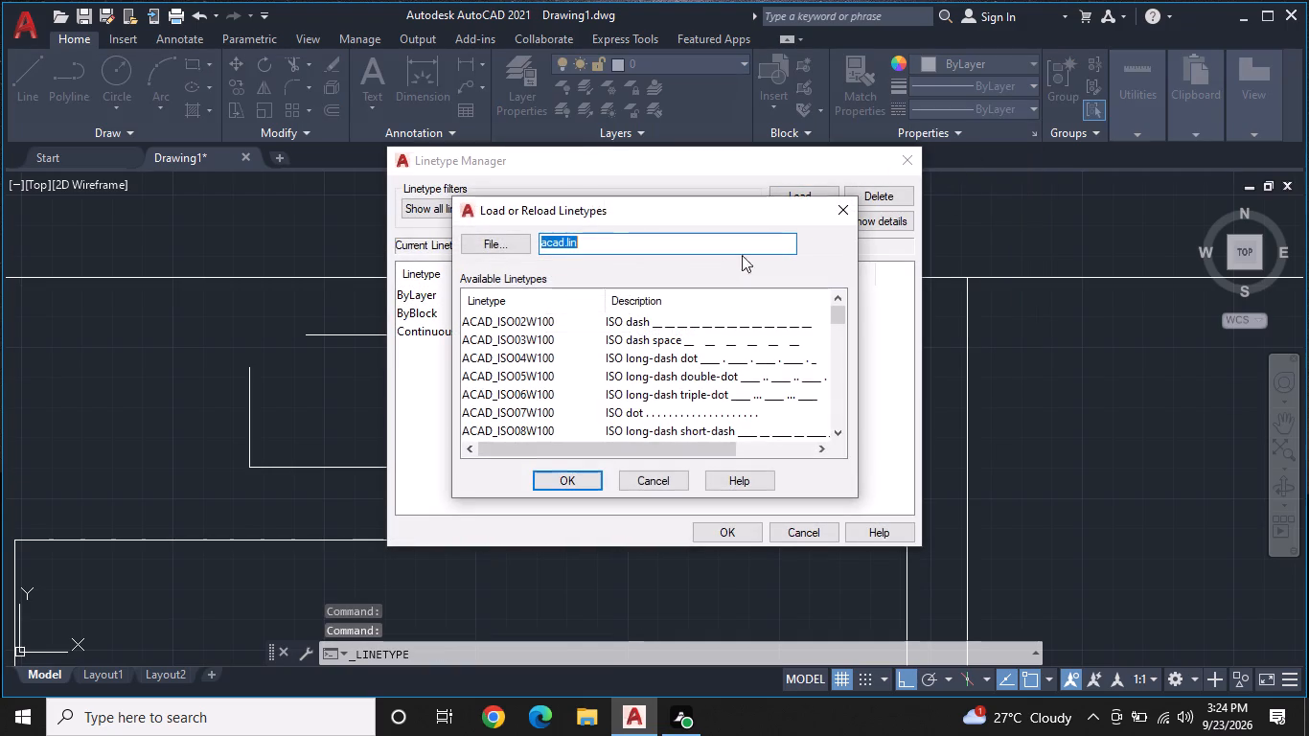
scroll(638, 405, down, 3)
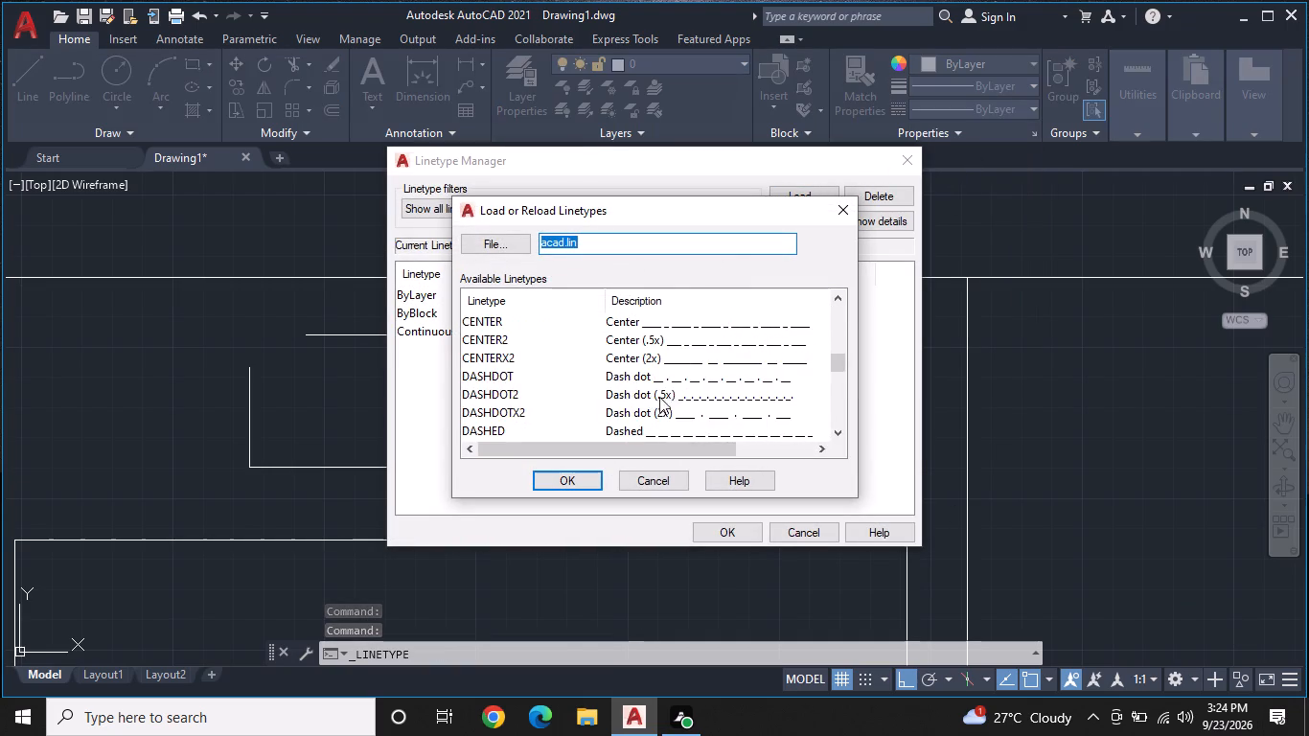
scroll(719, 393, down, 5)
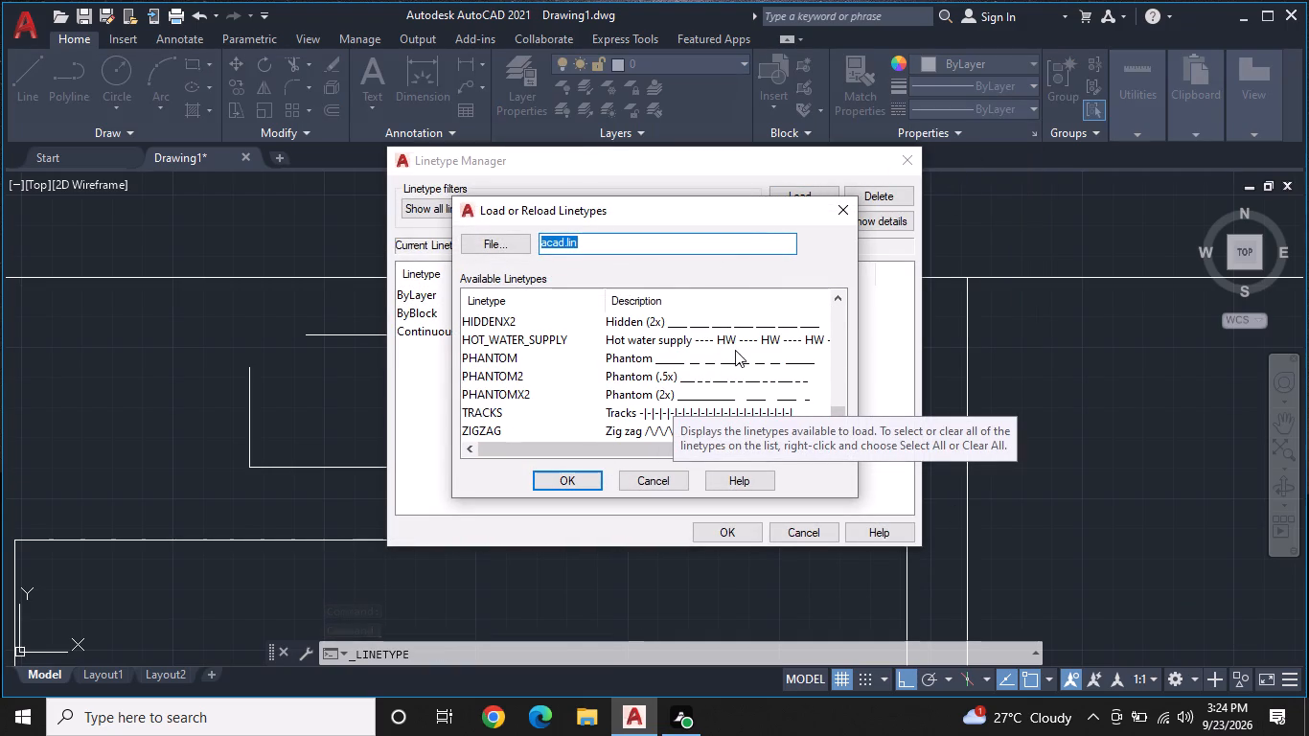
click(647, 434)
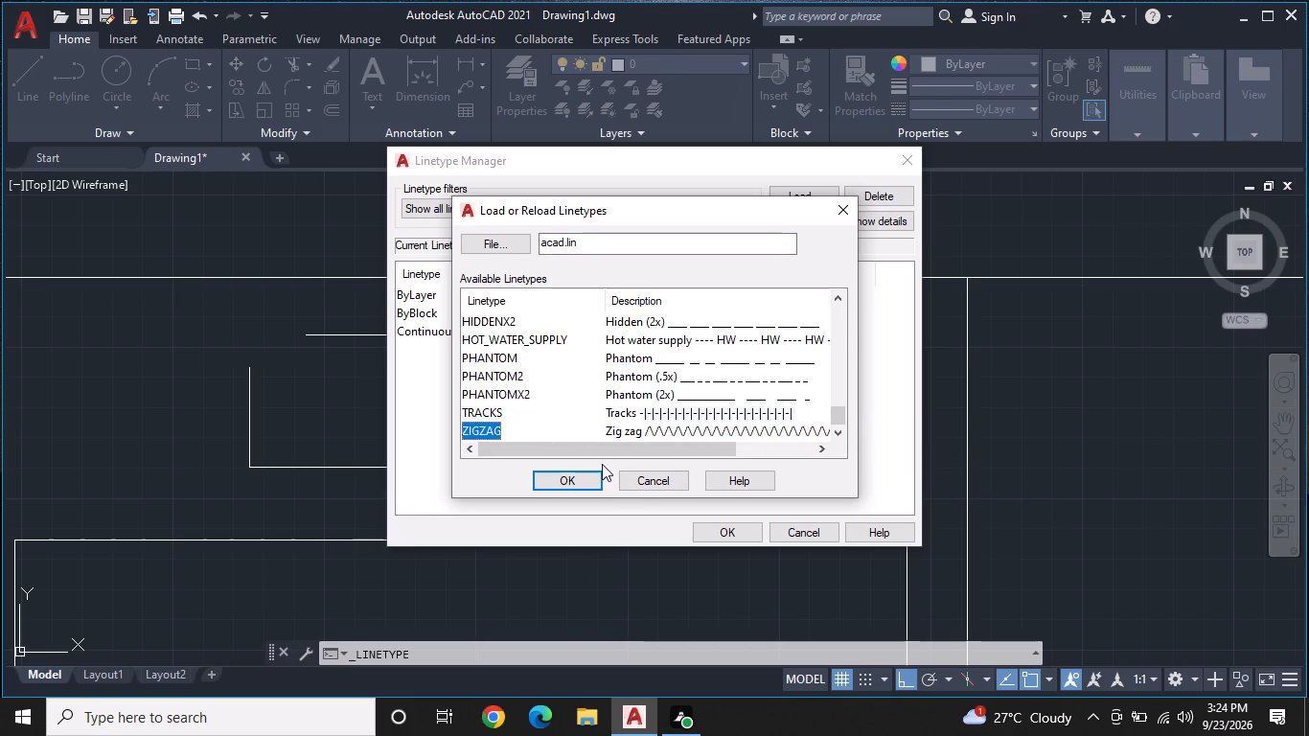
click(553, 466)
double_click(574, 477)
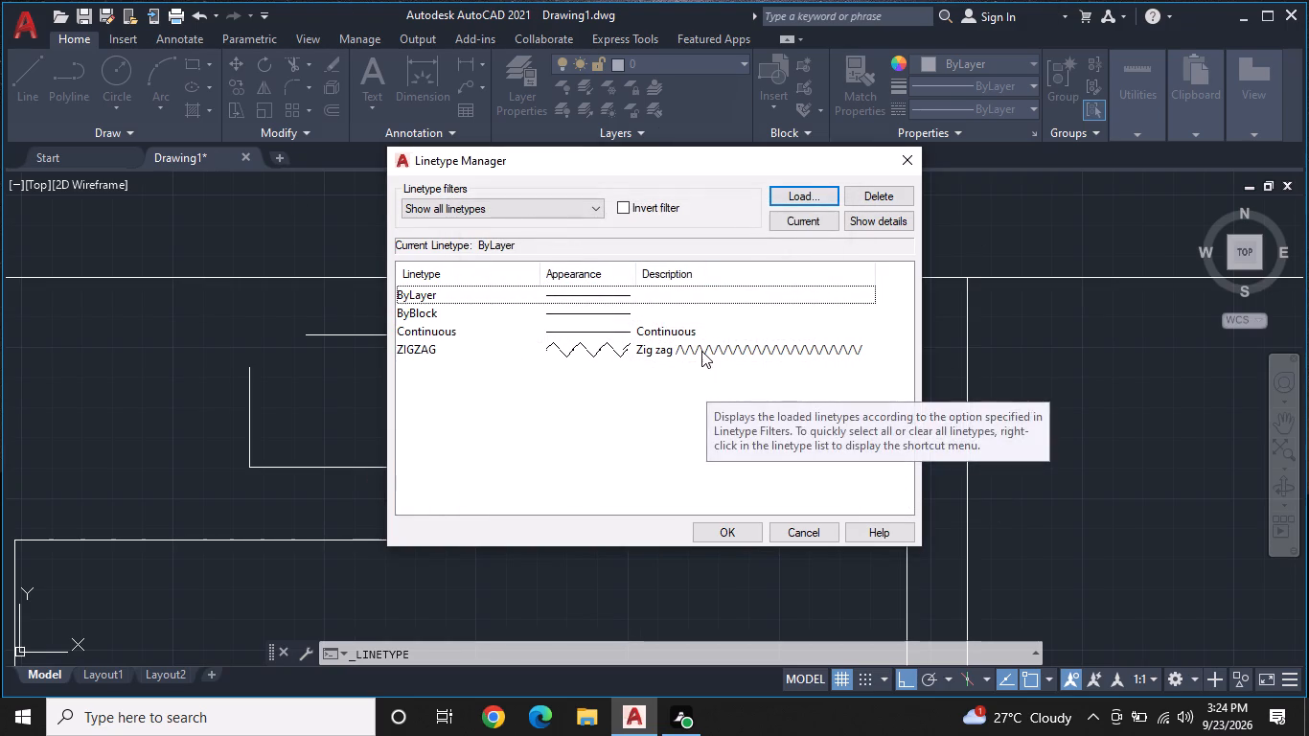
click(701, 351)
click(735, 536)
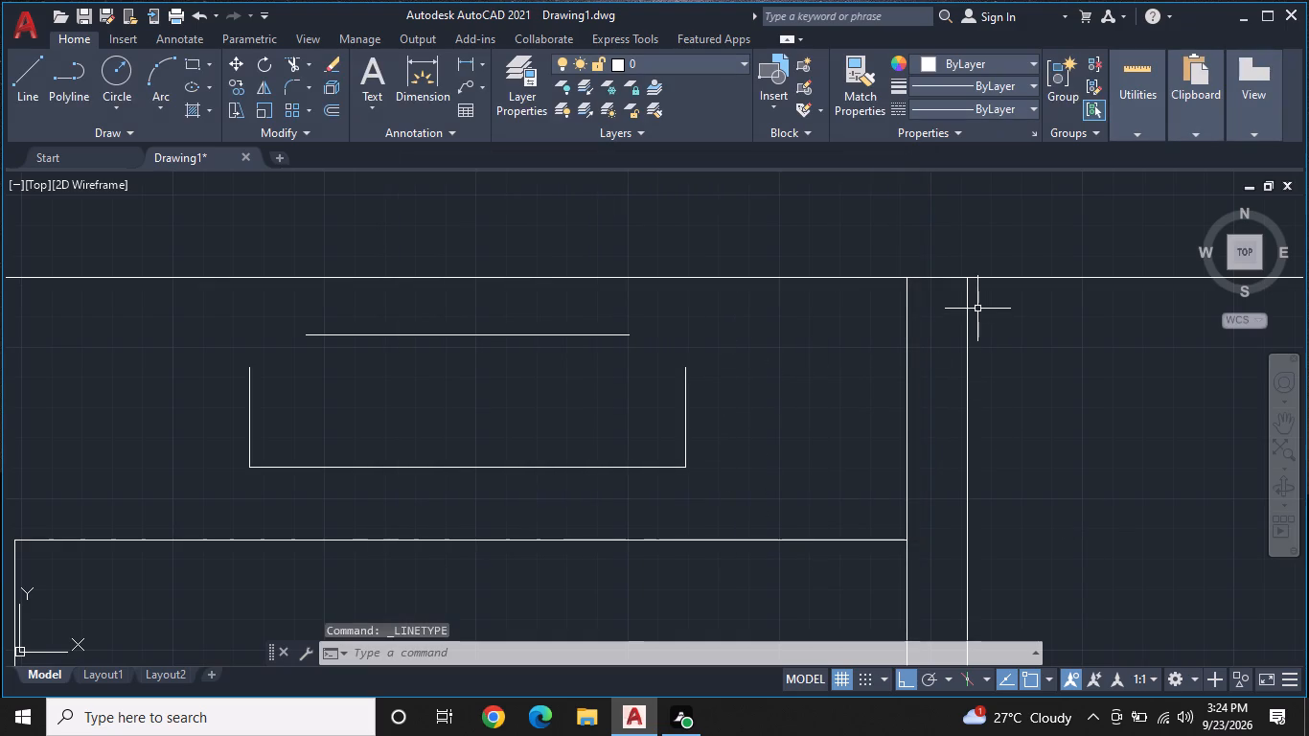
Set ZIGZAG as the current linetype for new objects.
key(ctrl+1)
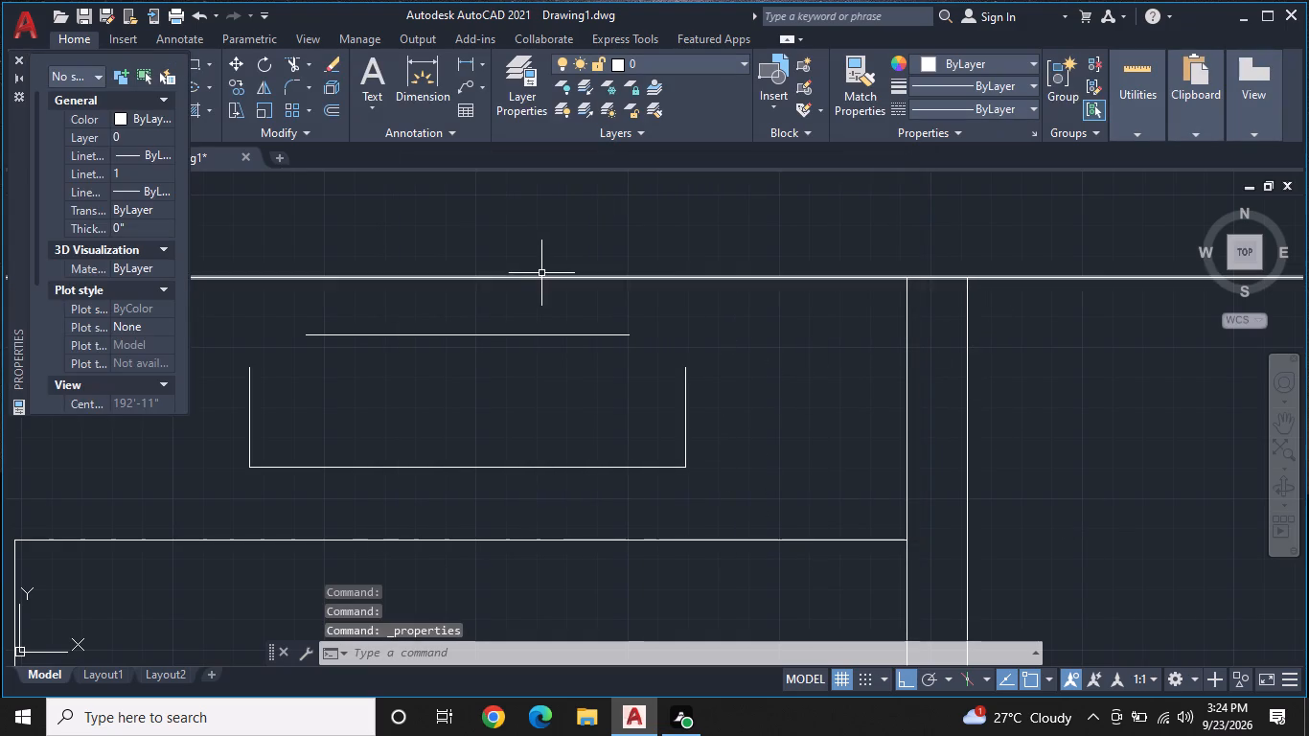
click(148, 163)
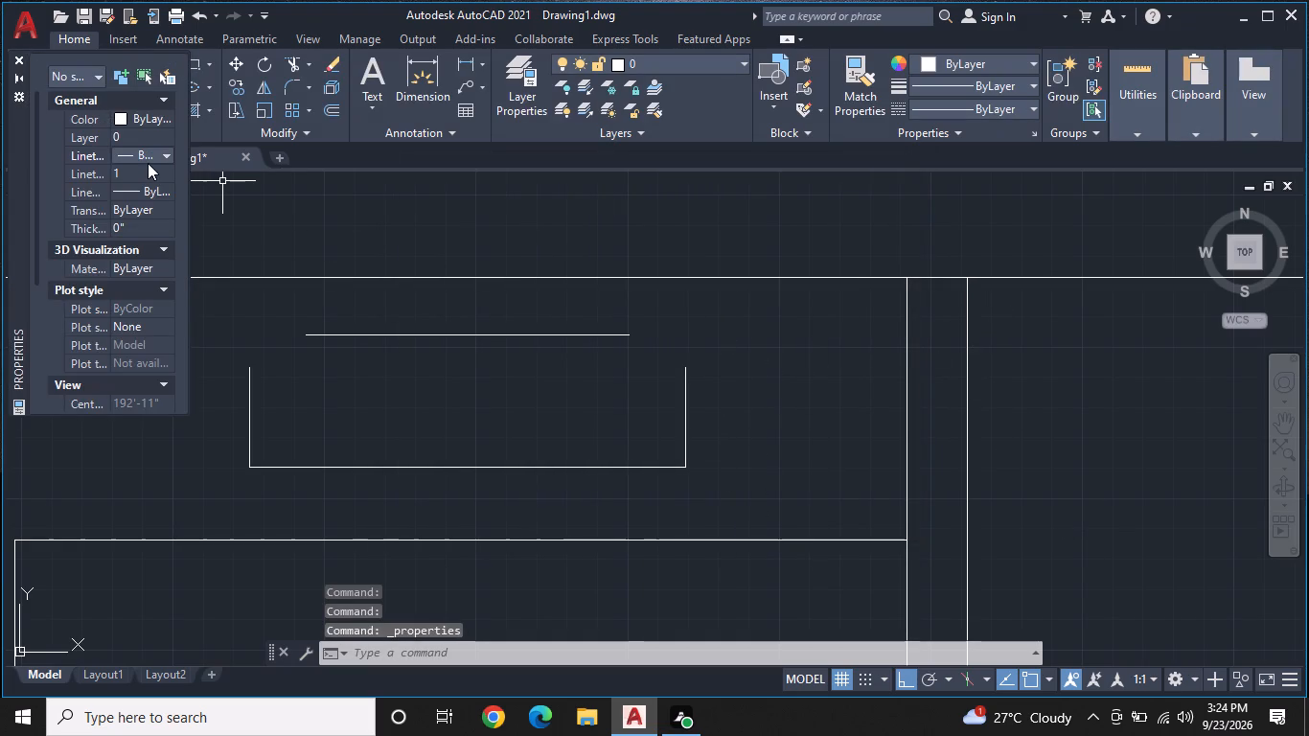
click(153, 156)
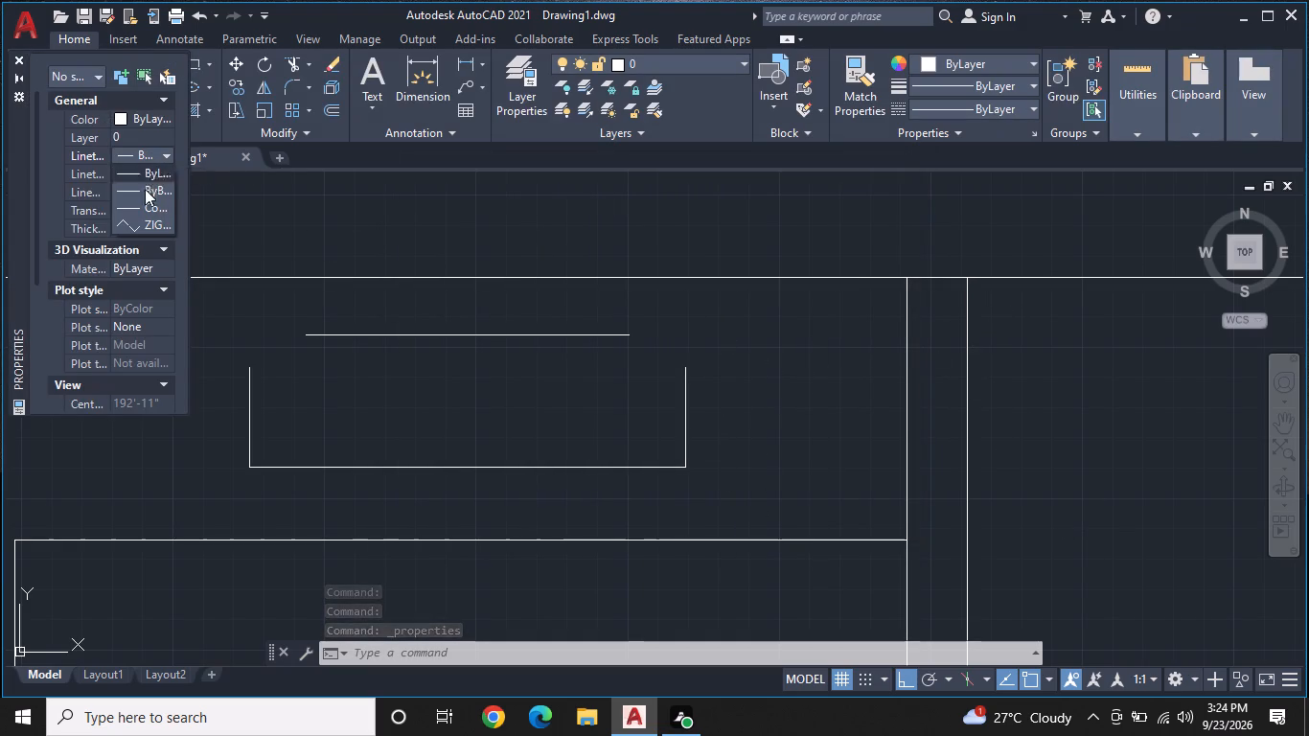
click(142, 223)
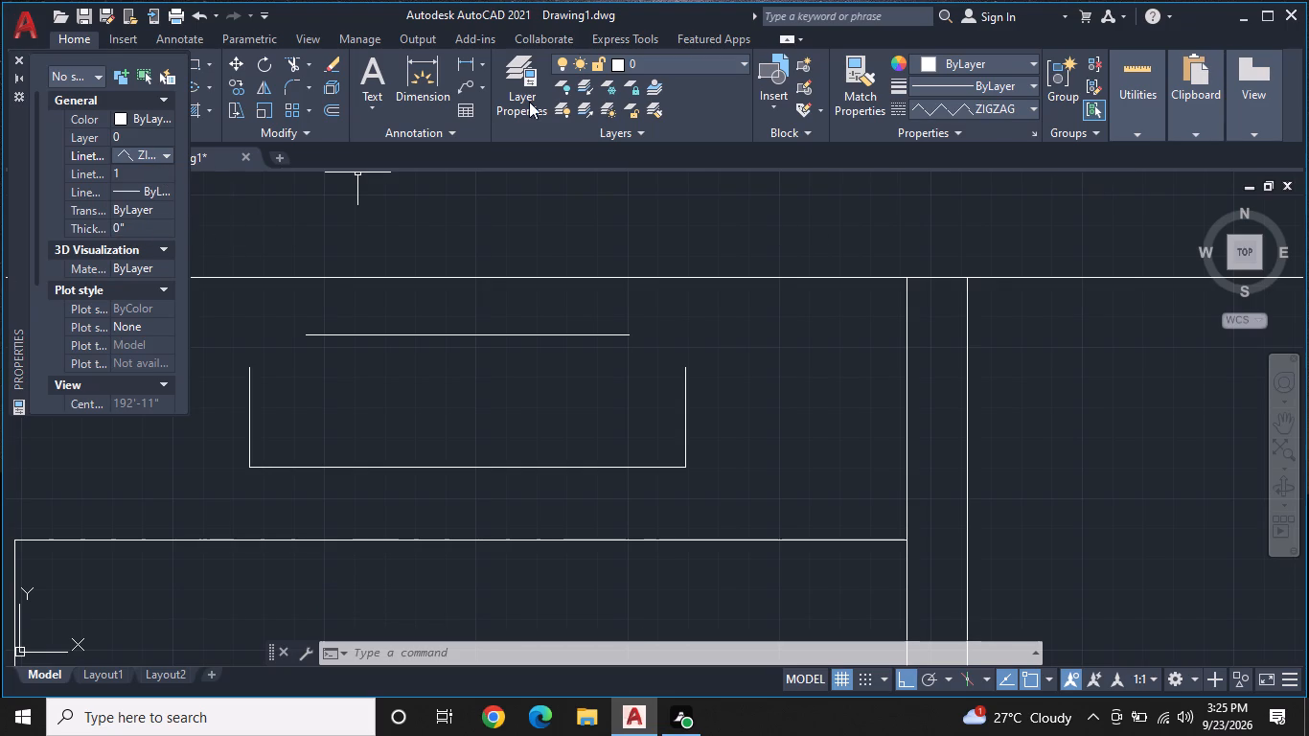
With Ortho off, draw a zigzag line about 5" long from the left upright's top to the upper line's left end.
key(l)
key(space)
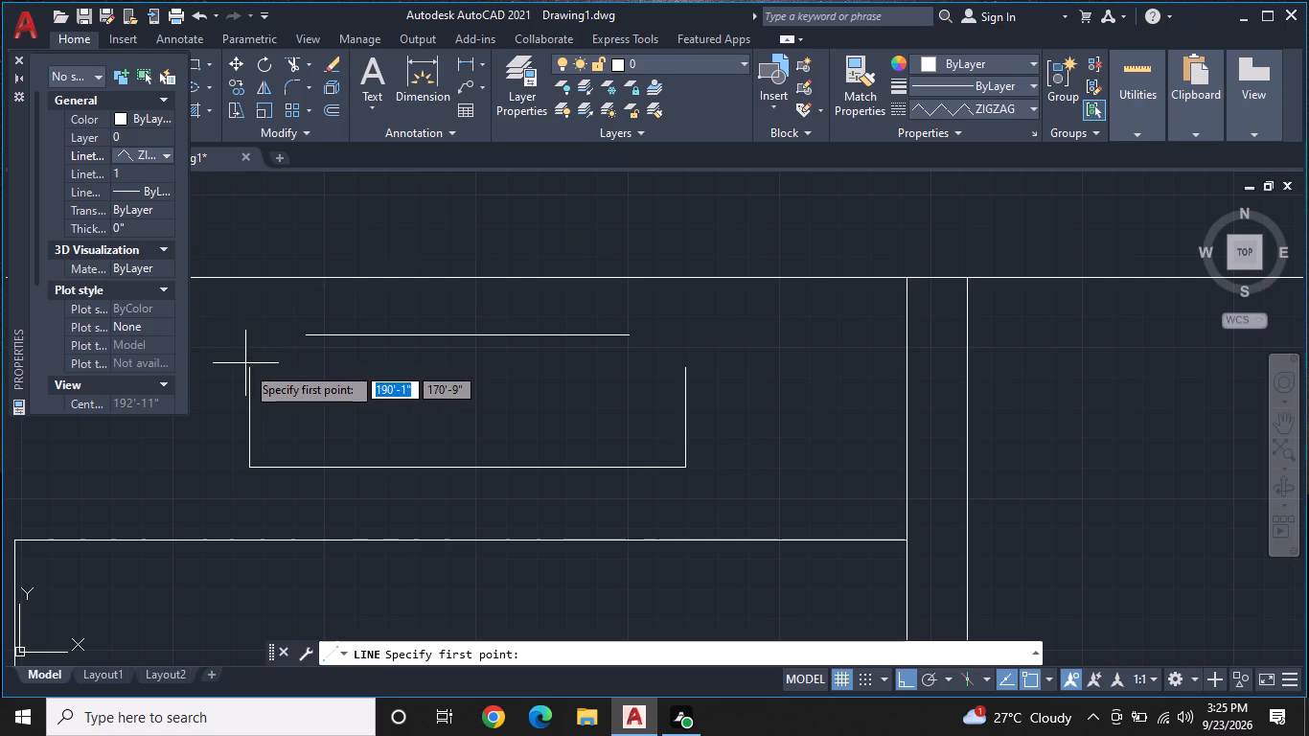
click(241, 367)
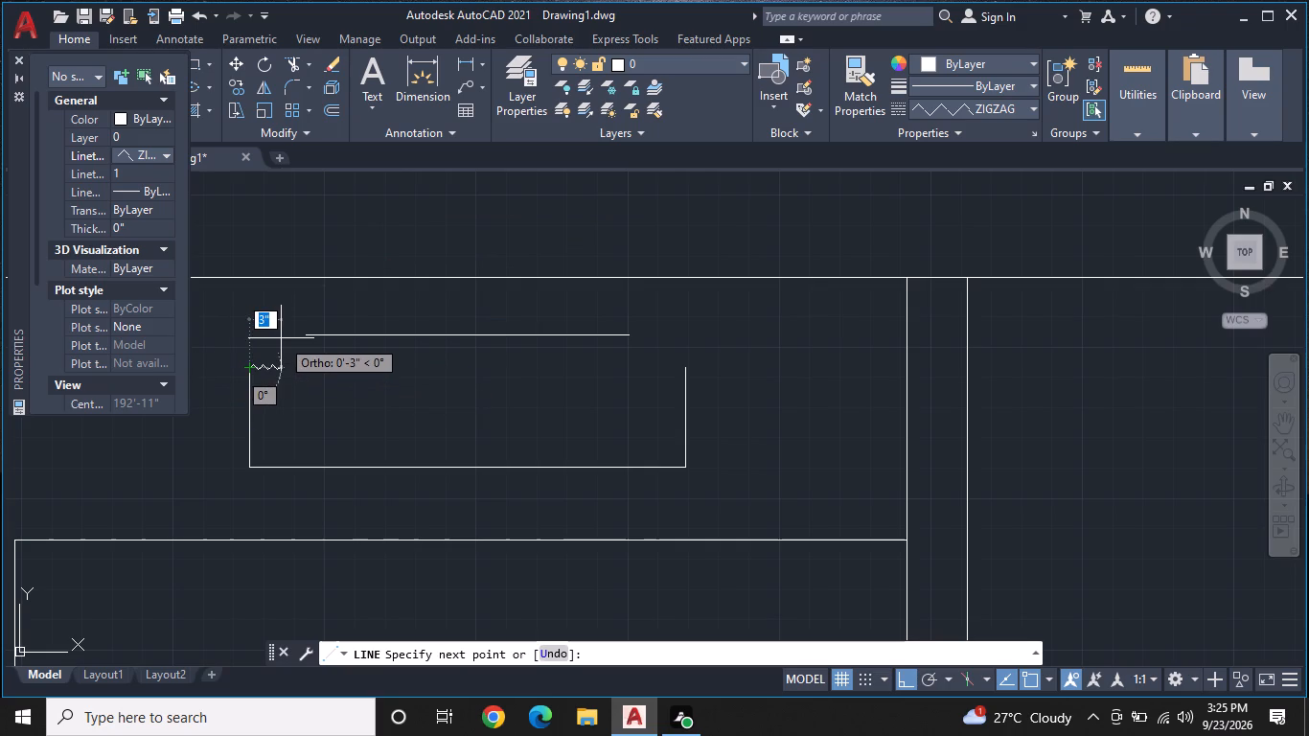
key(F8)
scroll(312, 360, up, 2)
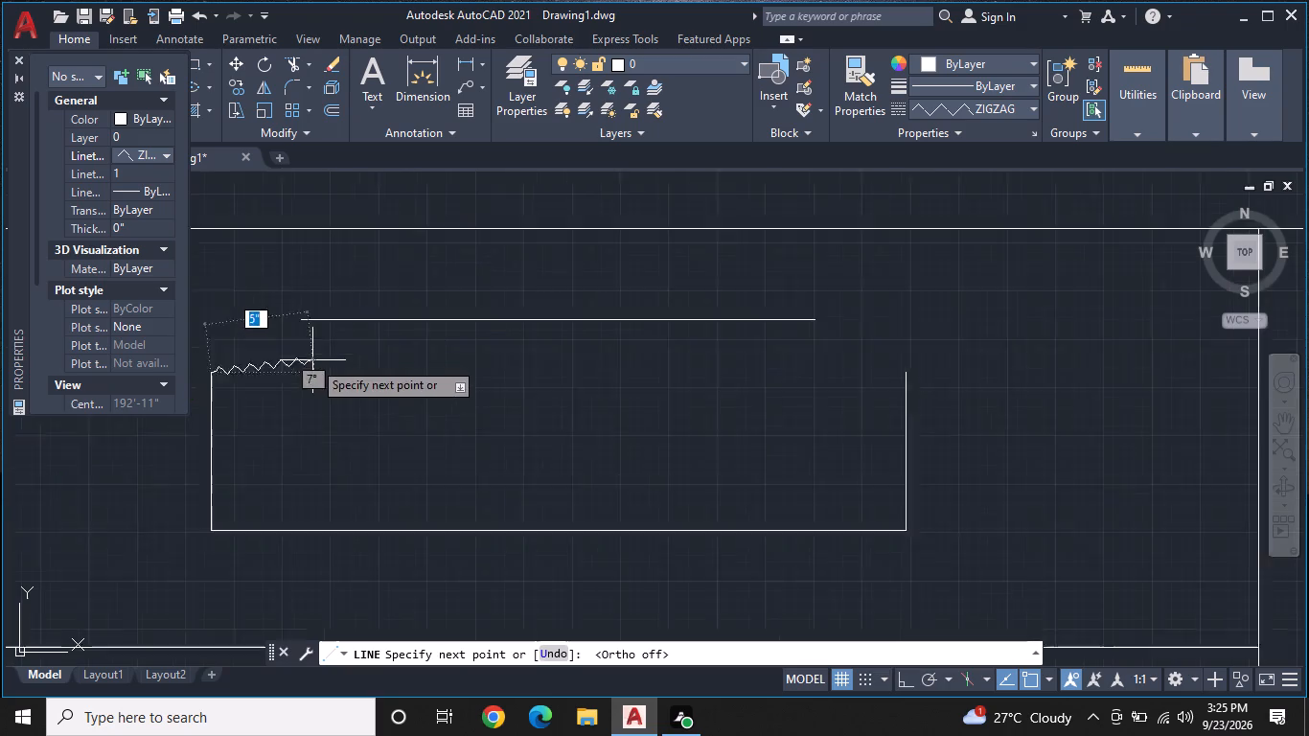
scroll(312, 360, up, 1)
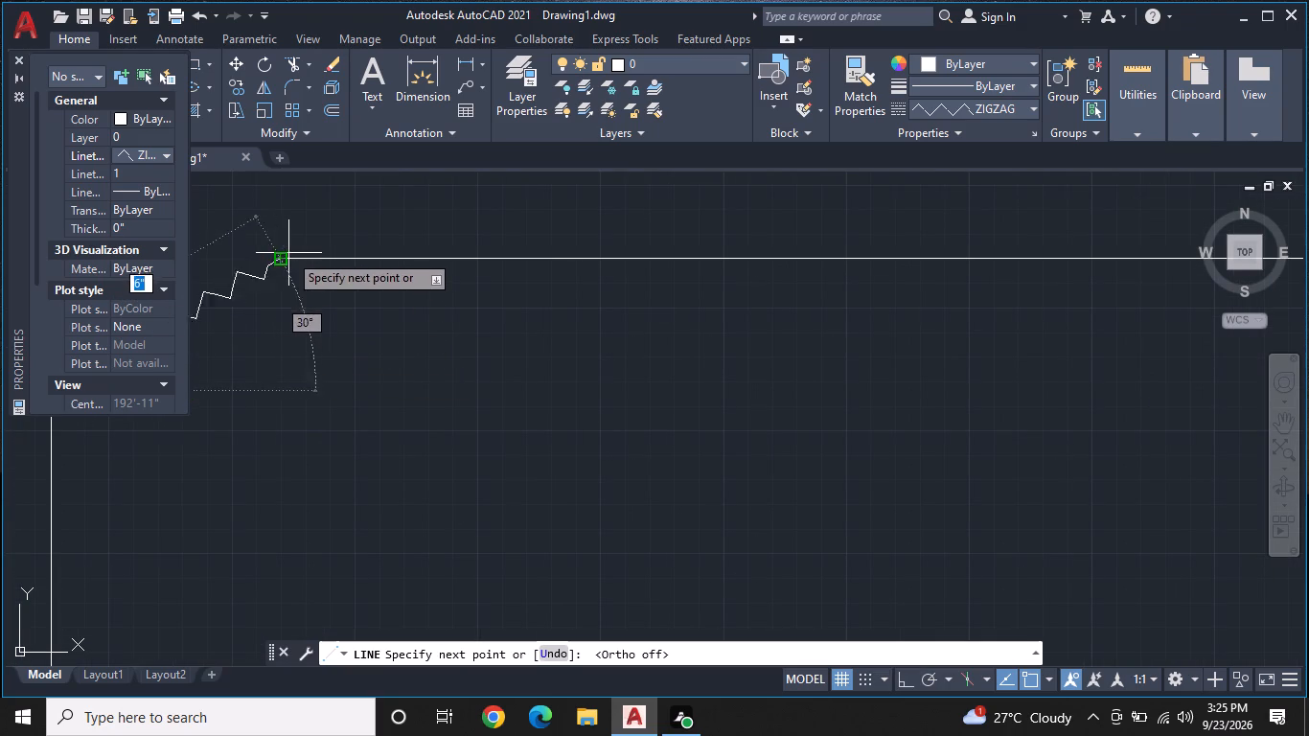
click(280, 256)
key(Escape)
scroll(414, 318, down, 1)
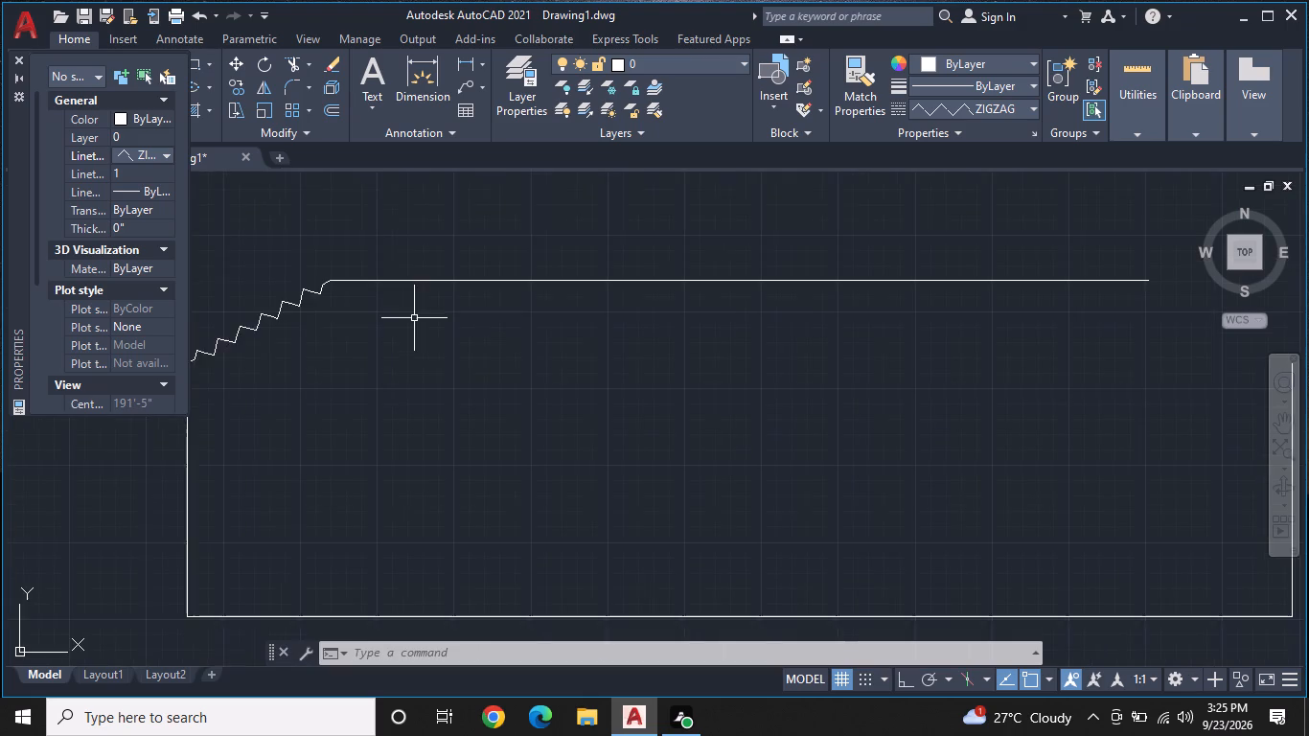
scroll(414, 318, down, 1)
middle_drag(467, 359, 381, 300)
scroll(405, 307, down, 2)
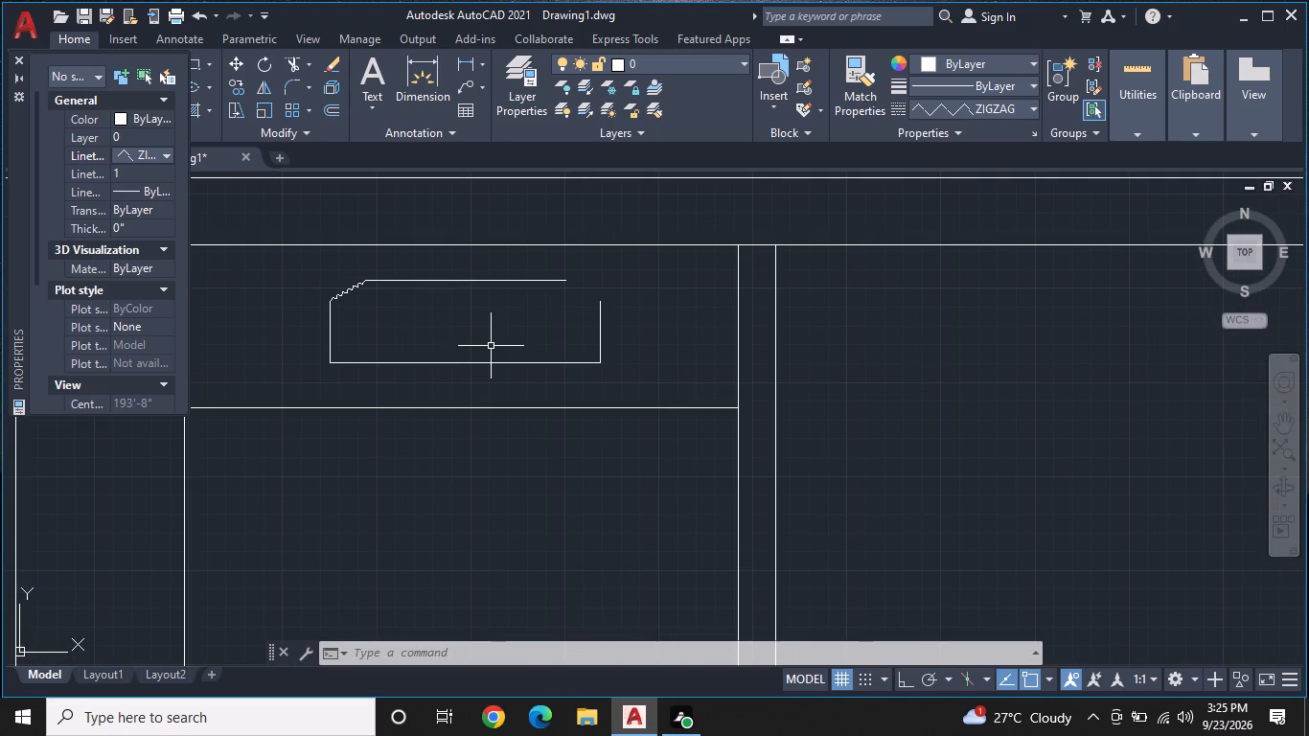
Close the outline with a zigzag line about 5" long from the right upright's top to the upper line's right end.
key(space)
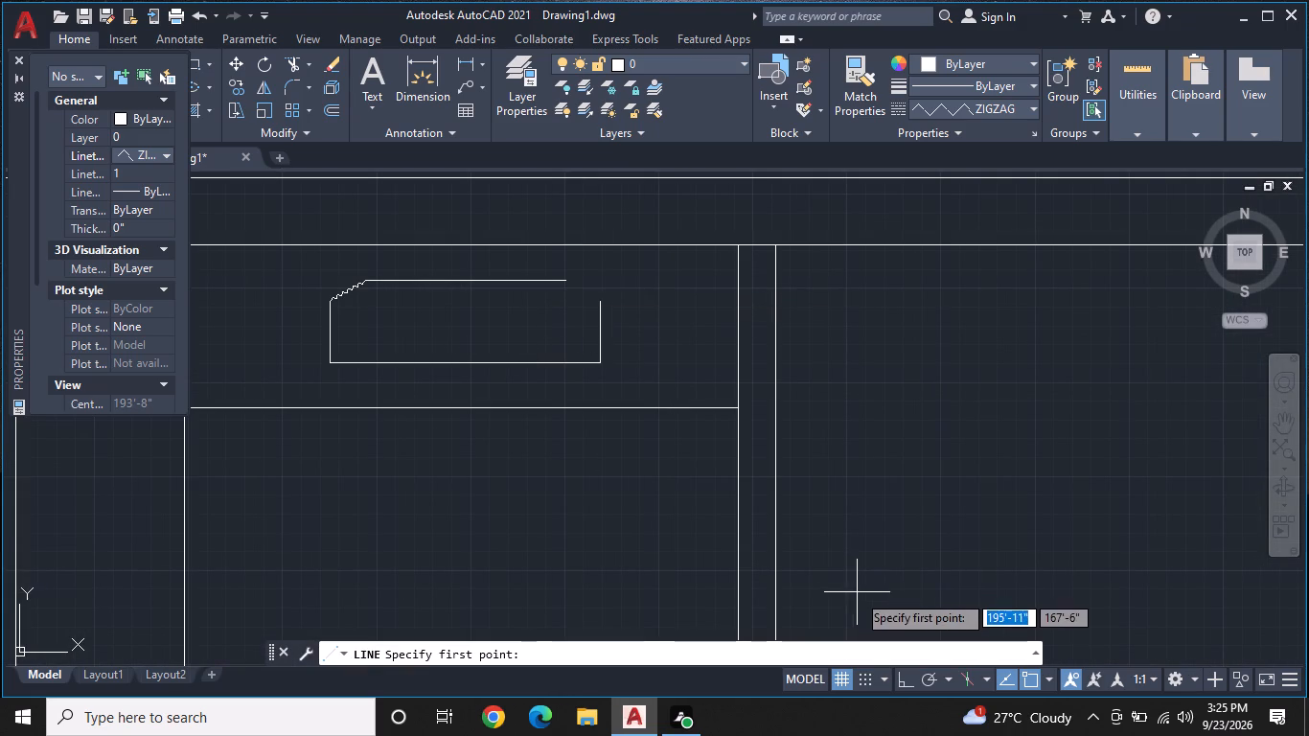
click(601, 307)
scroll(581, 291, up, 1)
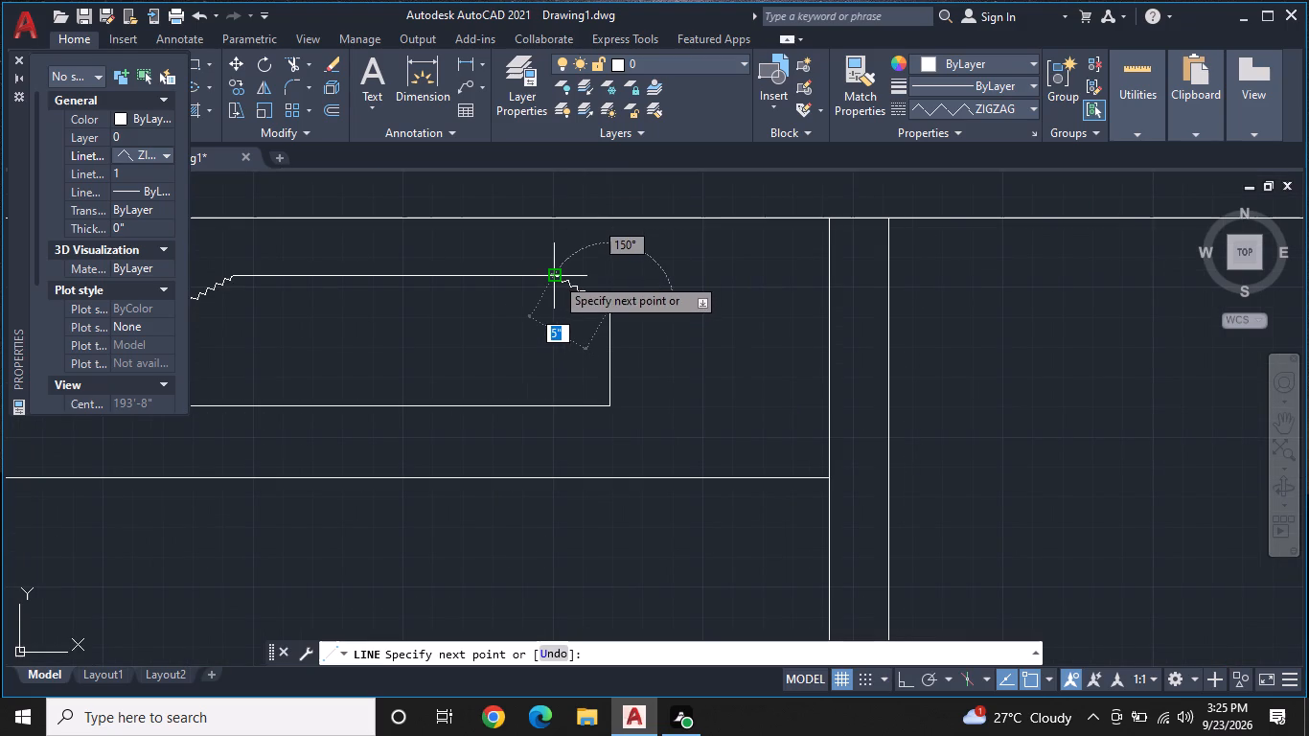
click(555, 276)
key(Escape)
scroll(664, 359, down, 2)
scroll(532, 379, up, 1)
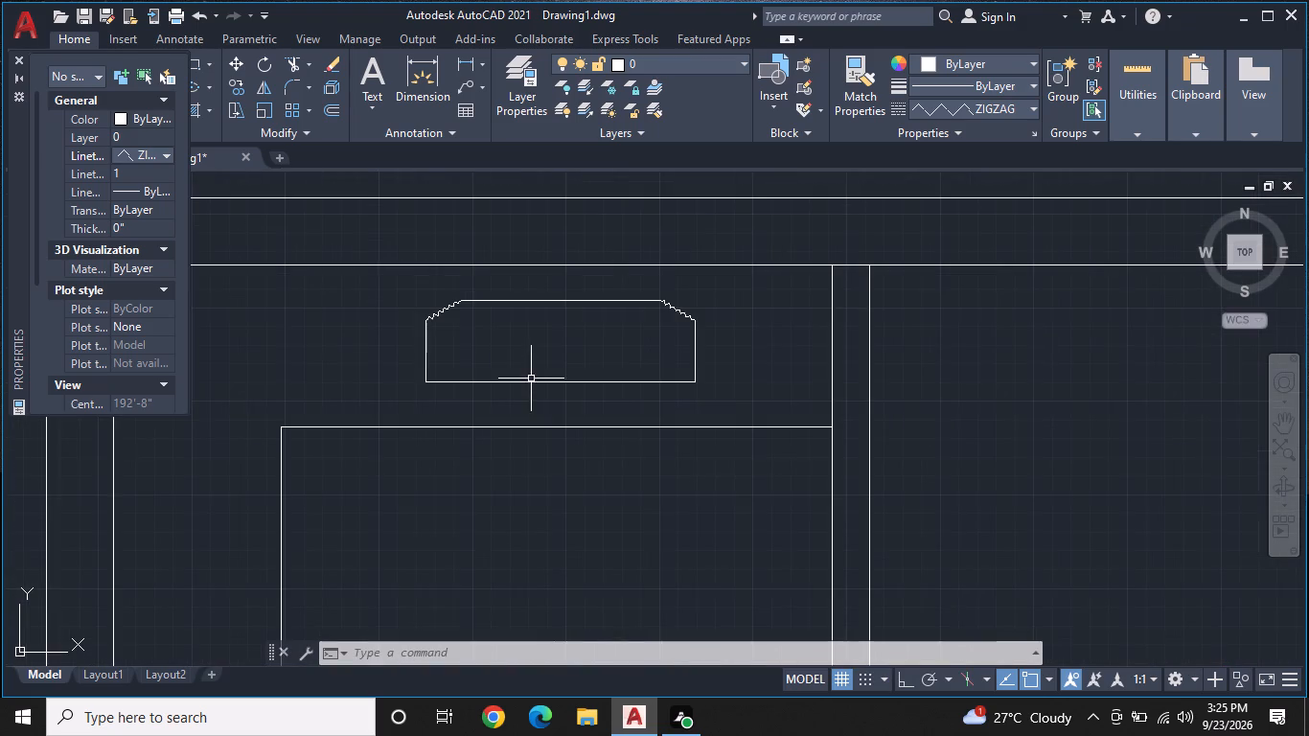
middle_drag(563, 379, 659, 398)
click(10, 54)
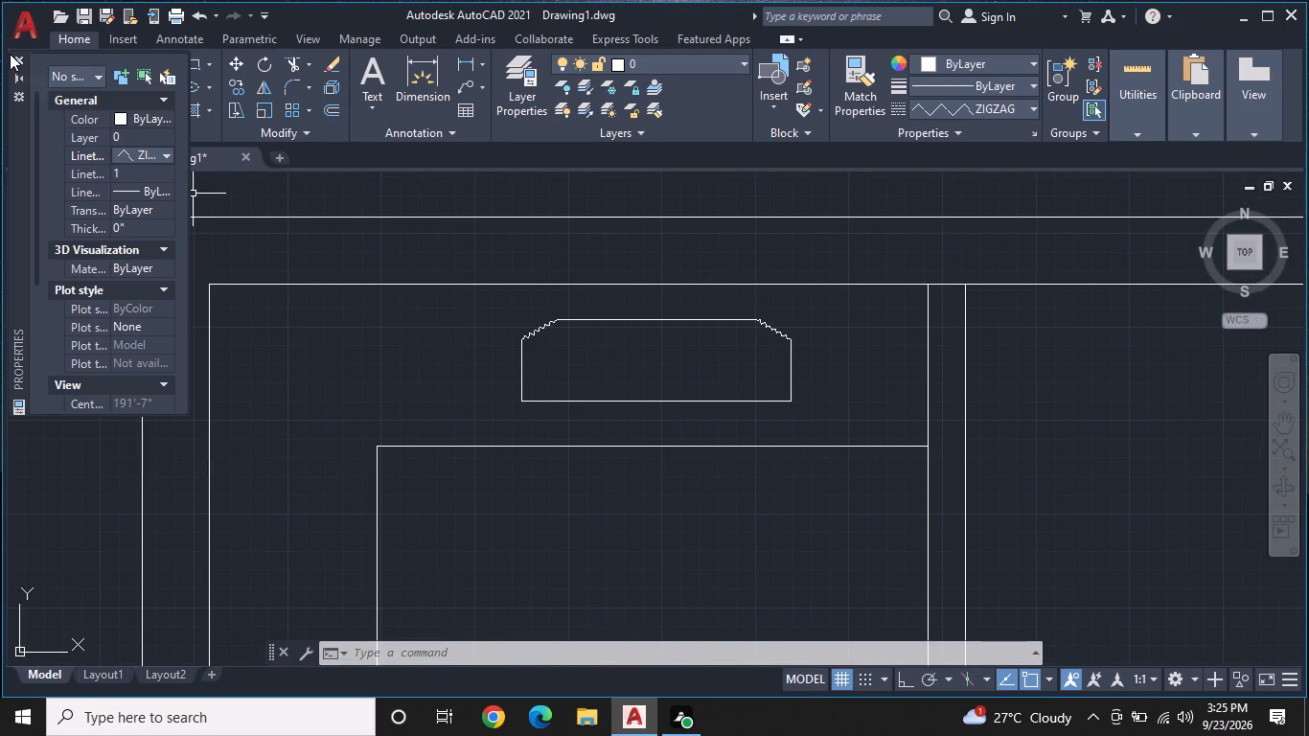
Close the object properties palette and set the current linetype back to ByLayer.
click(16, 57)
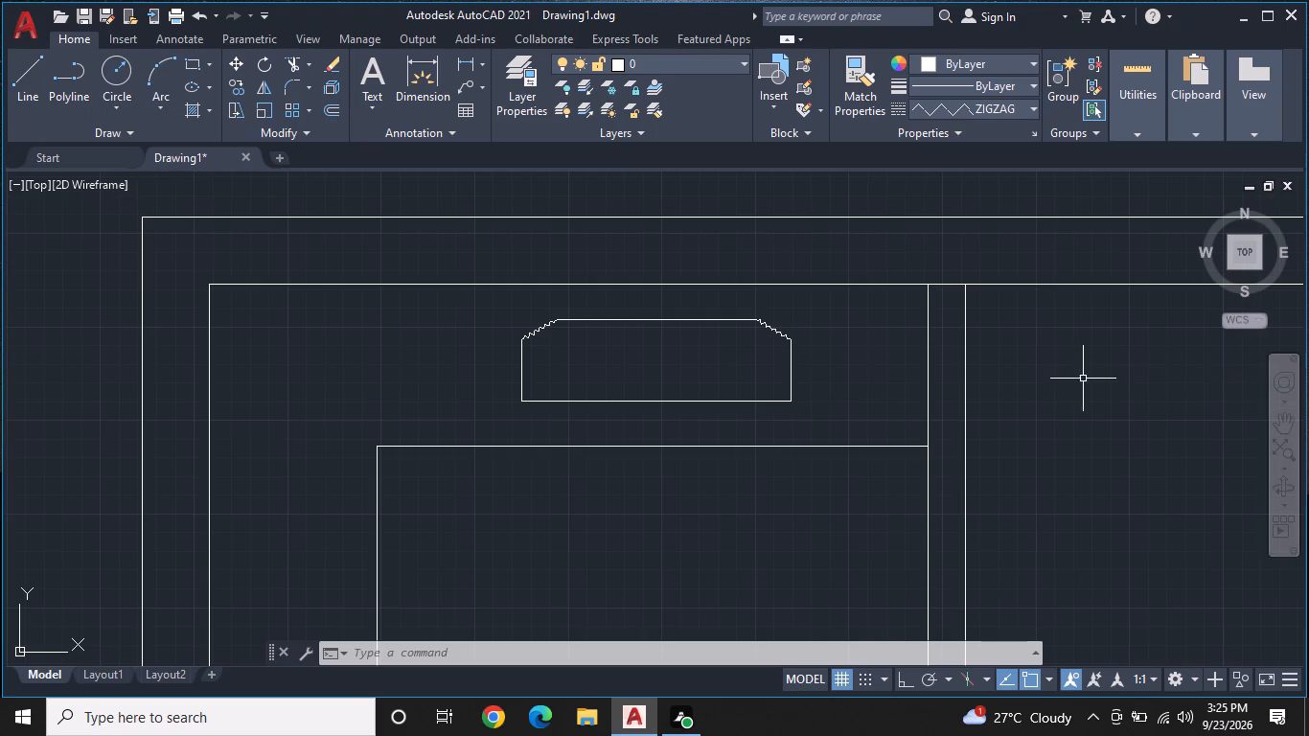
click(1031, 103)
click(978, 127)
Draw a 2-Point circle about 10" in diameter between the outline's upper and lower lines, near its left end.
click(128, 102)
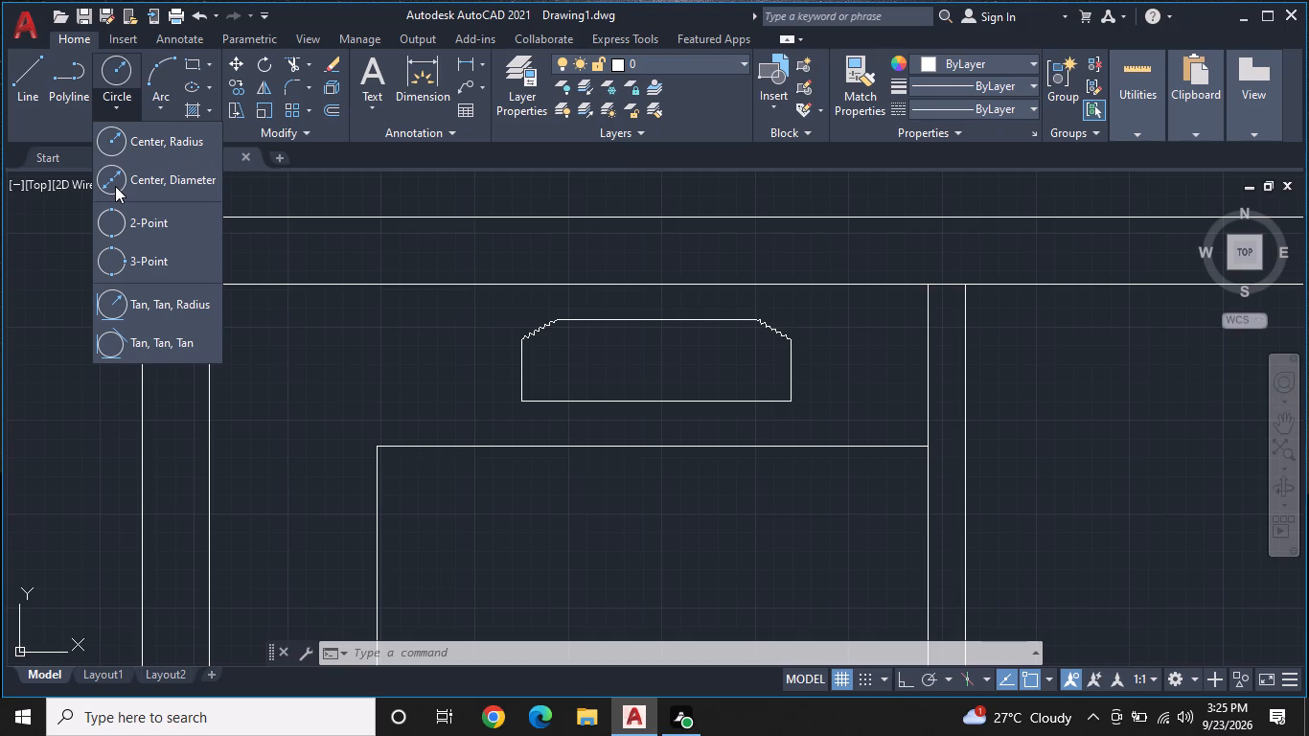
click(140, 205)
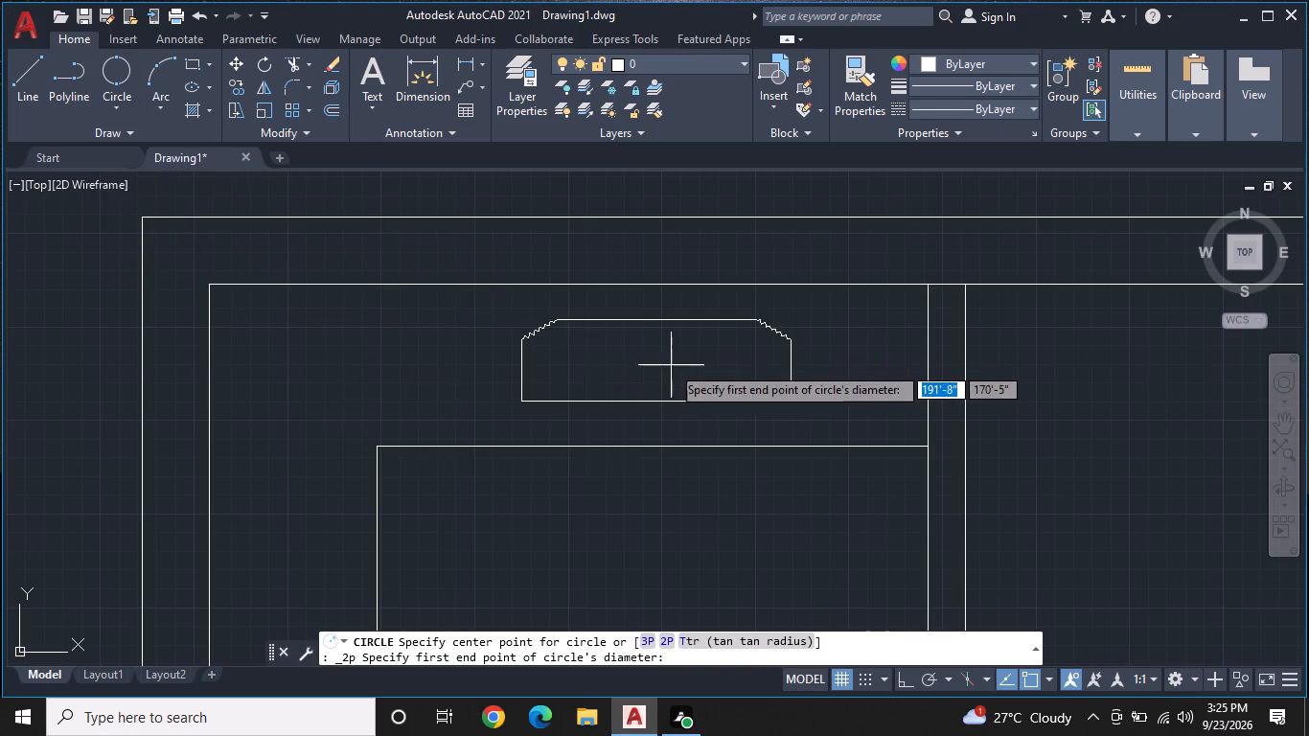
click(590, 320)
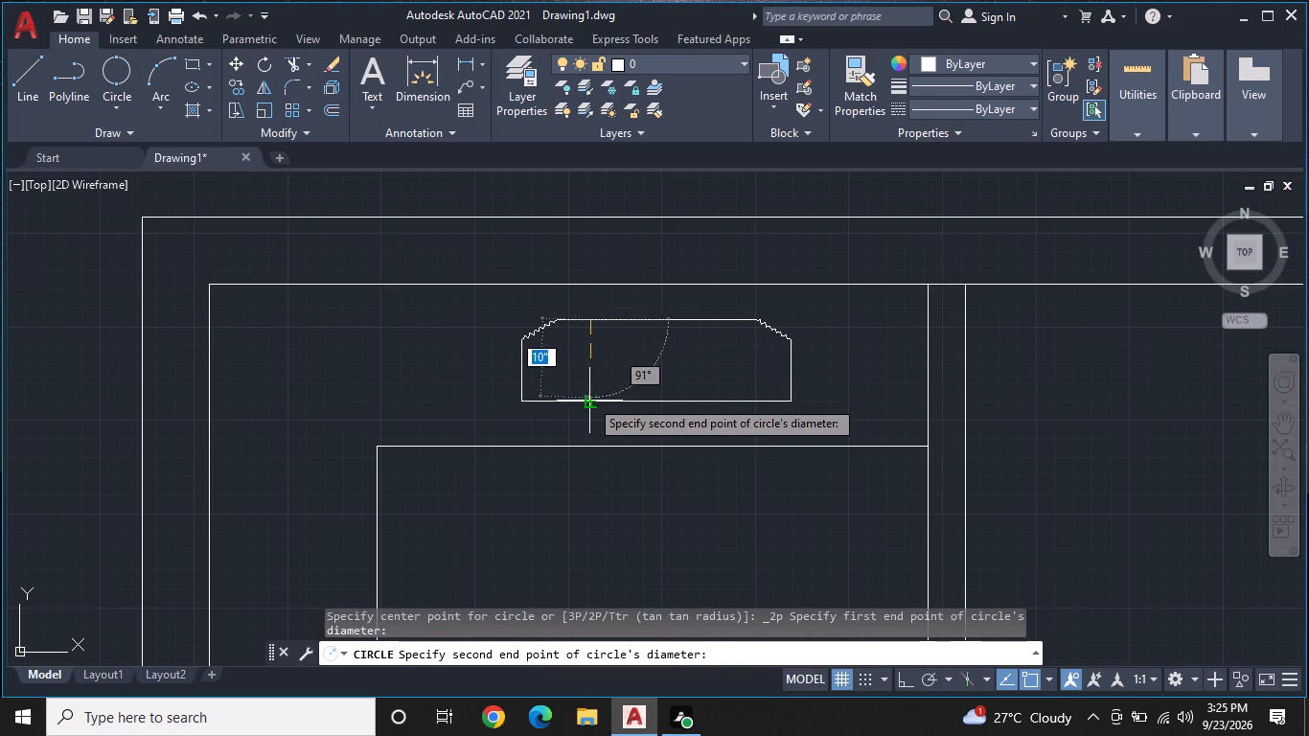
click(589, 403)
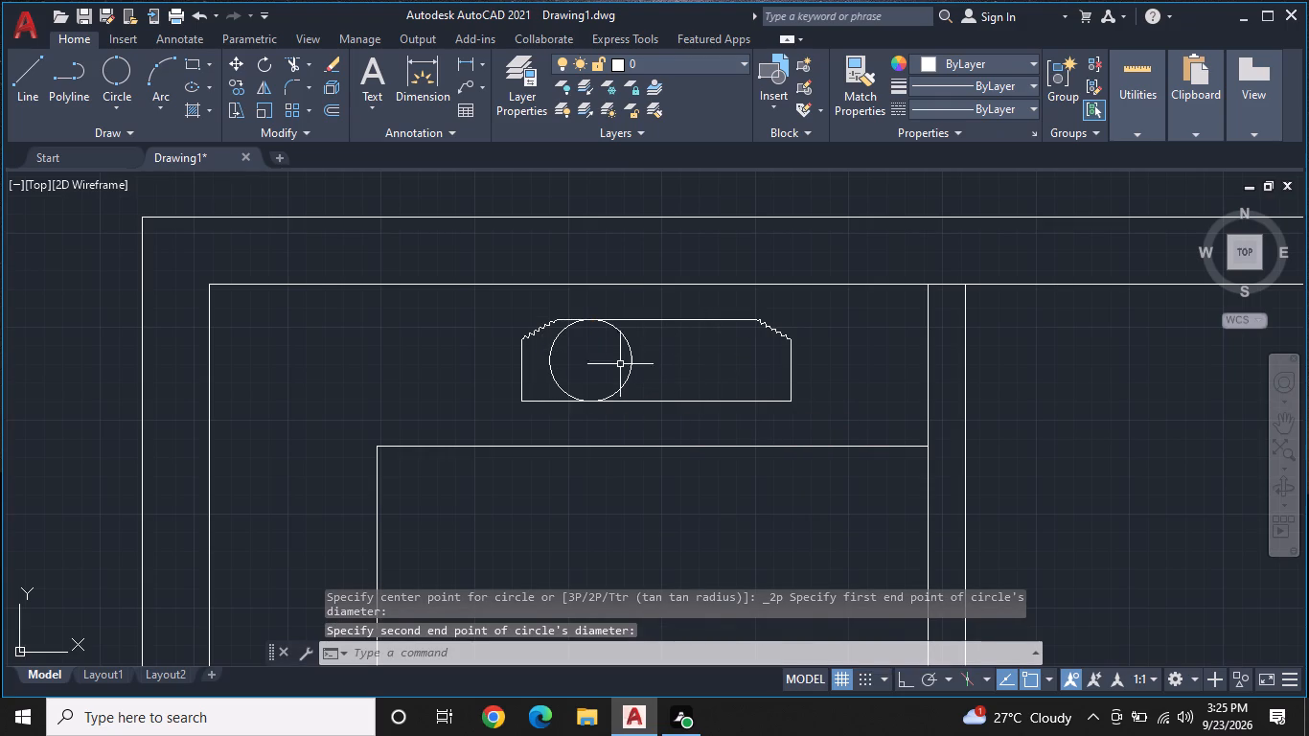
scroll(0, 0, up, 1)
key(Escape)
Draw a horizontal centre line through the circle, extending about 1" past it on both sides.
middle_drag(547, 288, 491, 294)
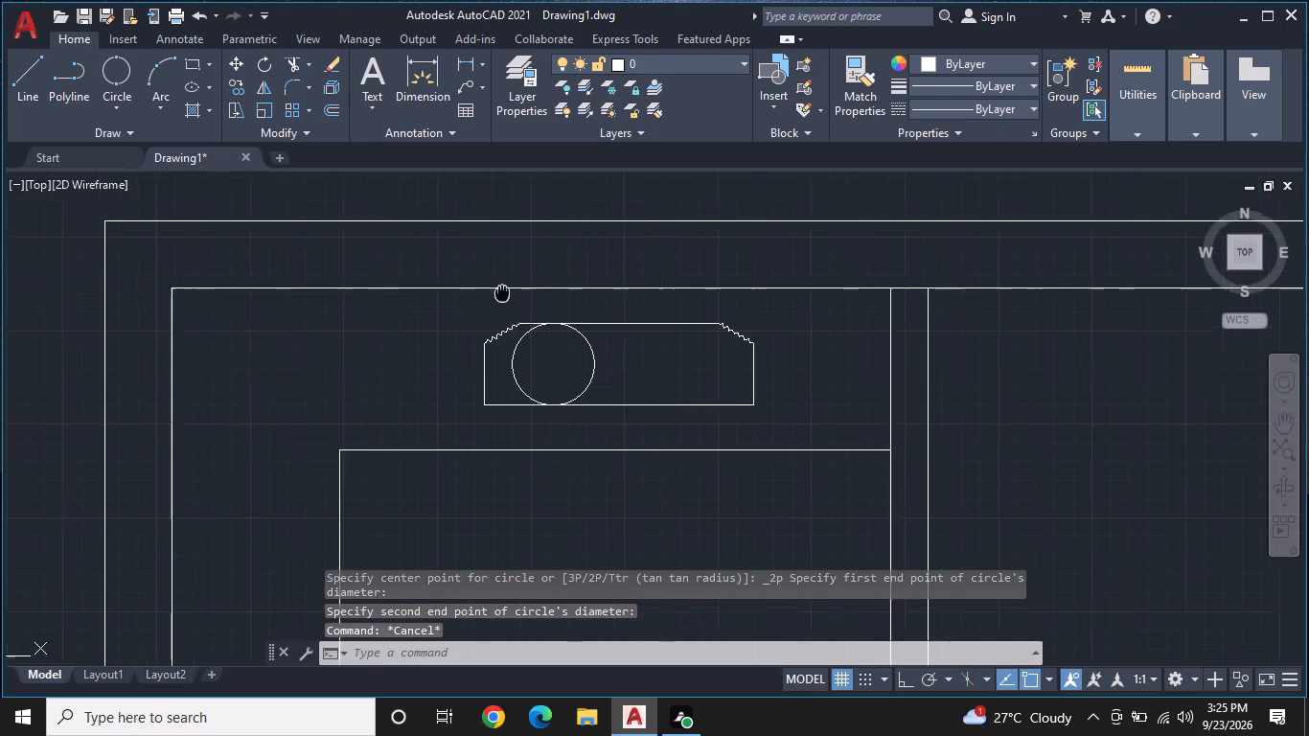
middle_drag(491, 294, 361, 221)
key(l)
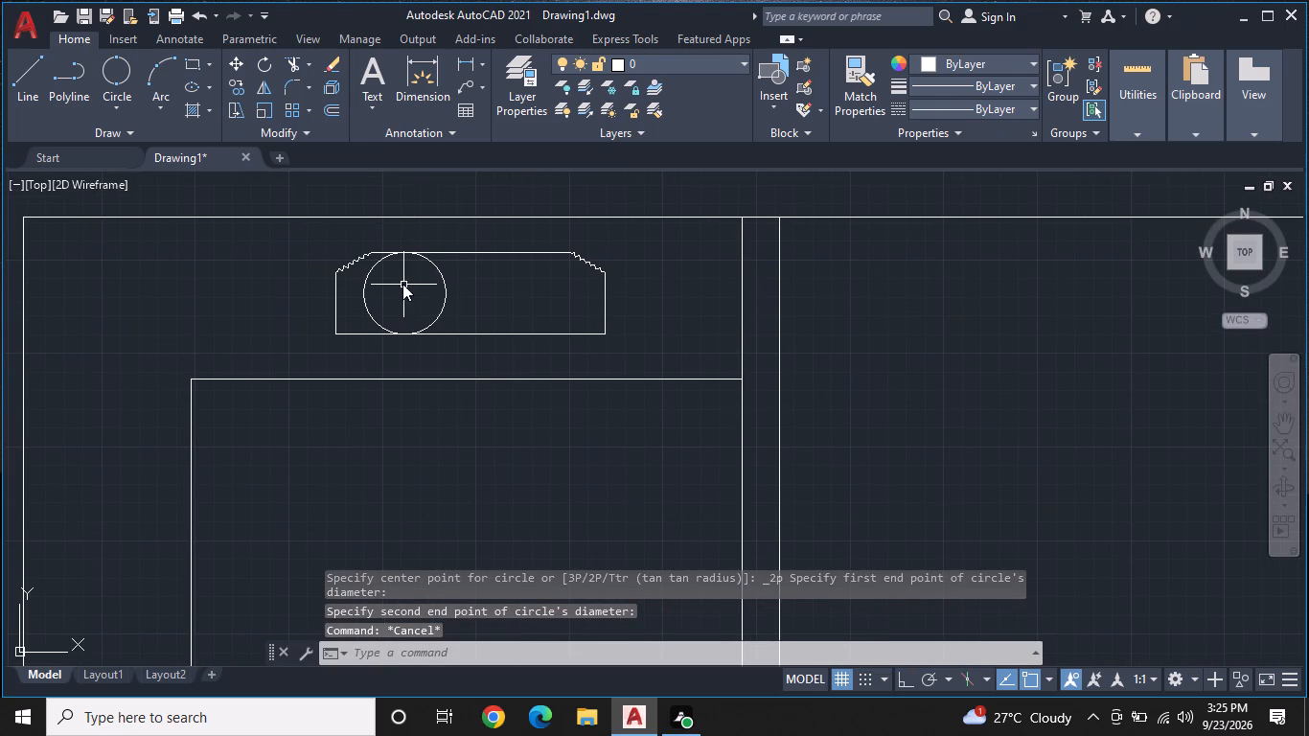
key(space)
click(356, 294)
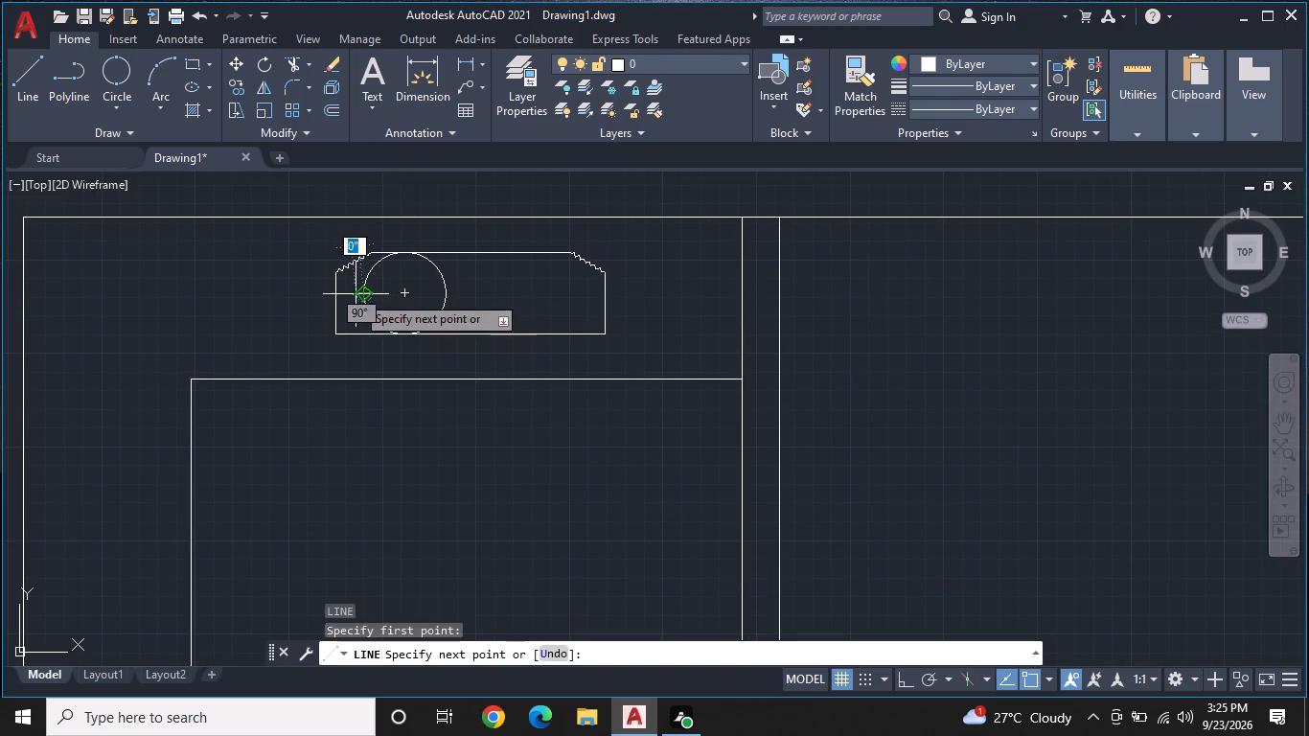
click(455, 292)
key(Escape)
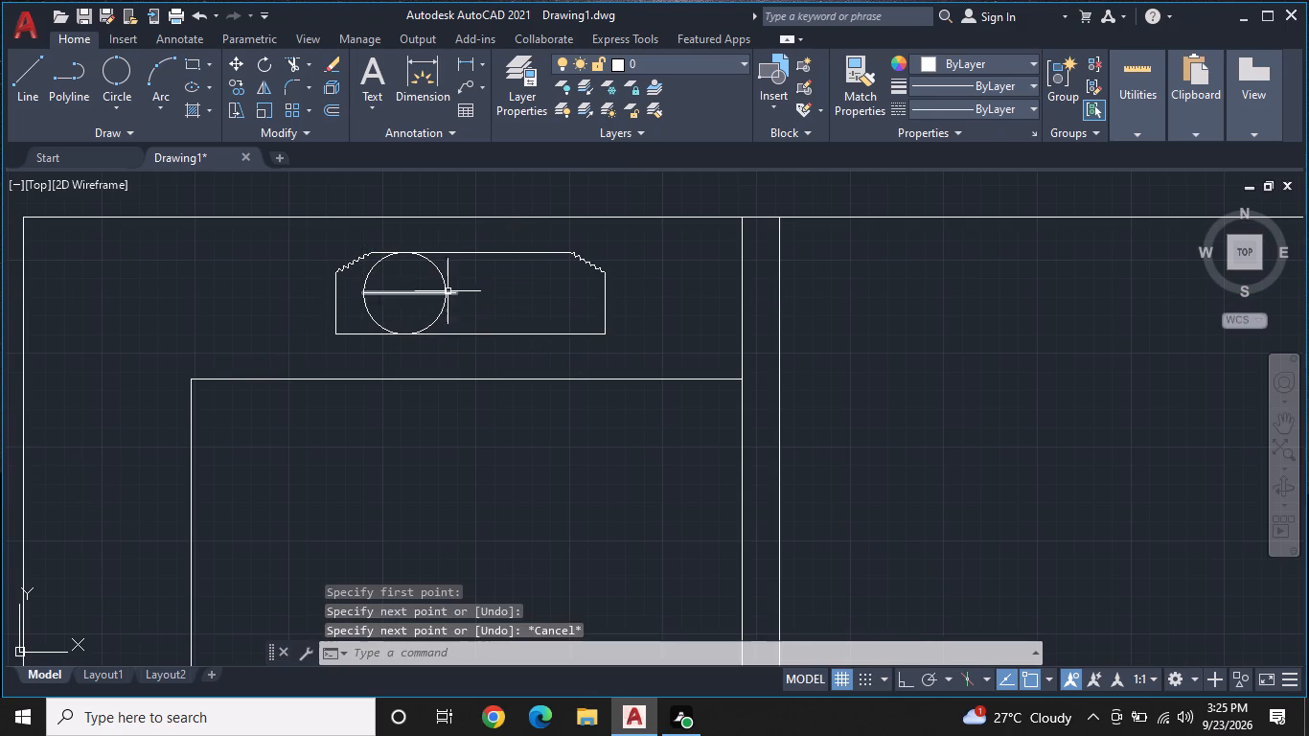
scroll(440, 292, up, 2)
middle_drag(411, 287, 558, 287)
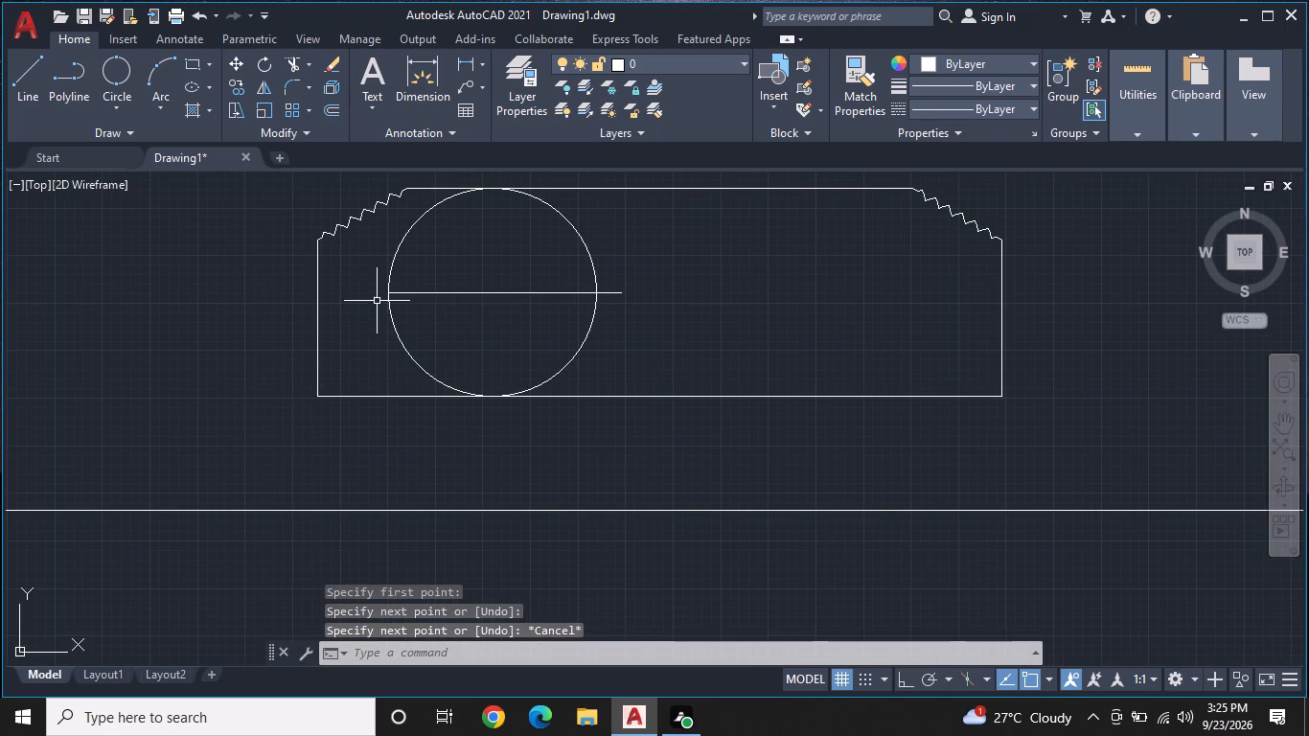
key(space)
drag(387, 292, 373, 291)
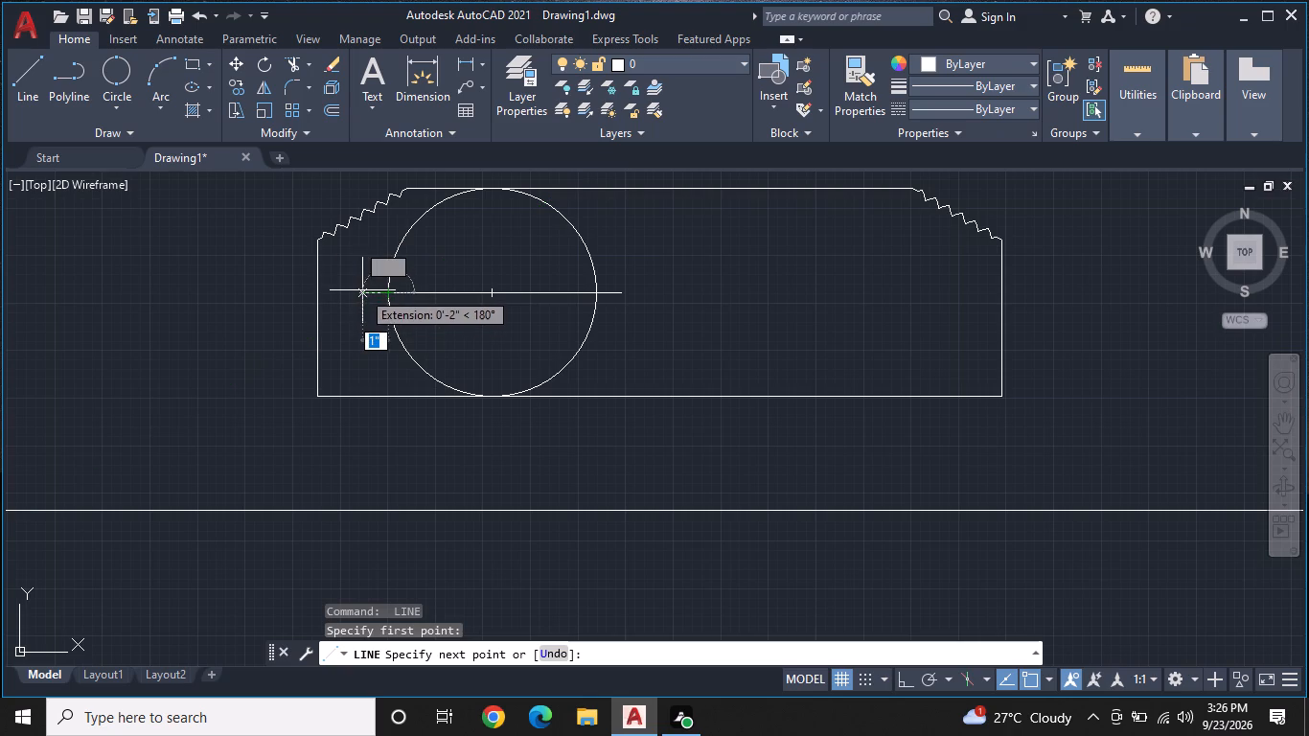
click(362, 290)
key(Escape)
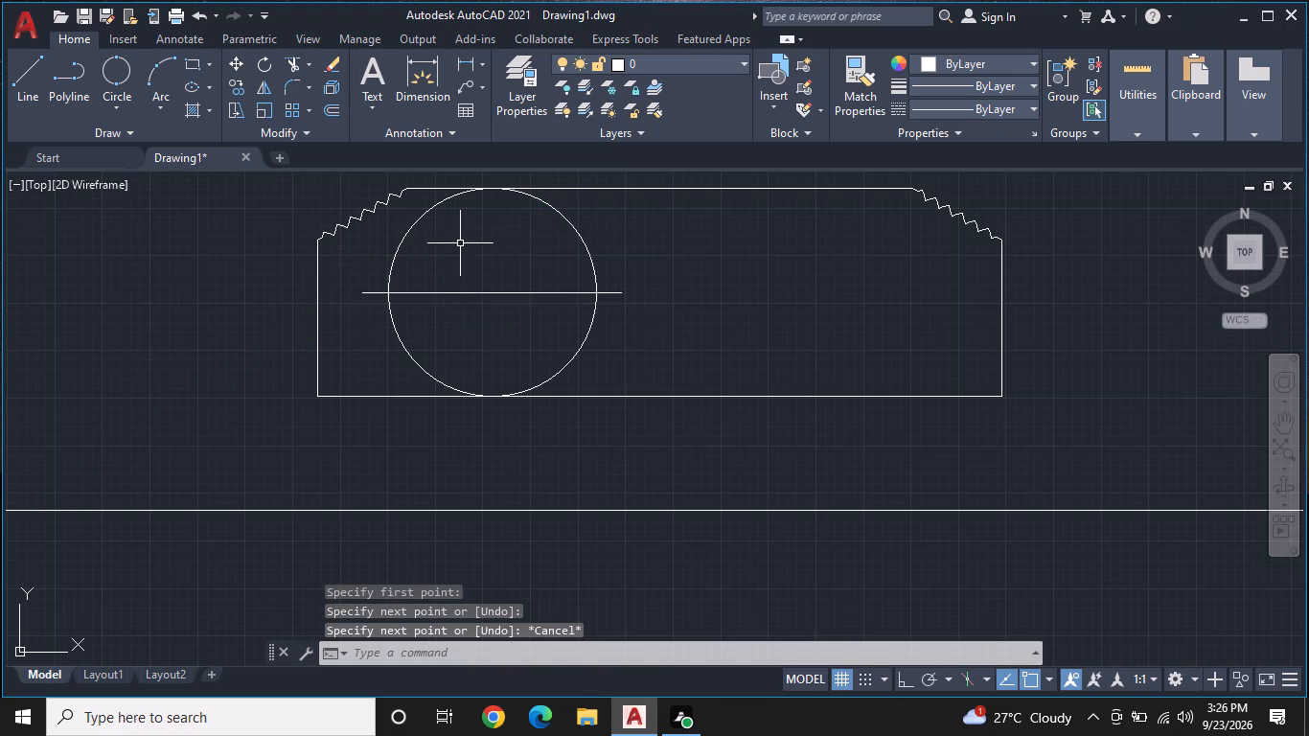
Draw a vertical centre line through the circle, extending slightly past its top and bottom.
middle_drag(463, 241, 437, 266)
key(space)
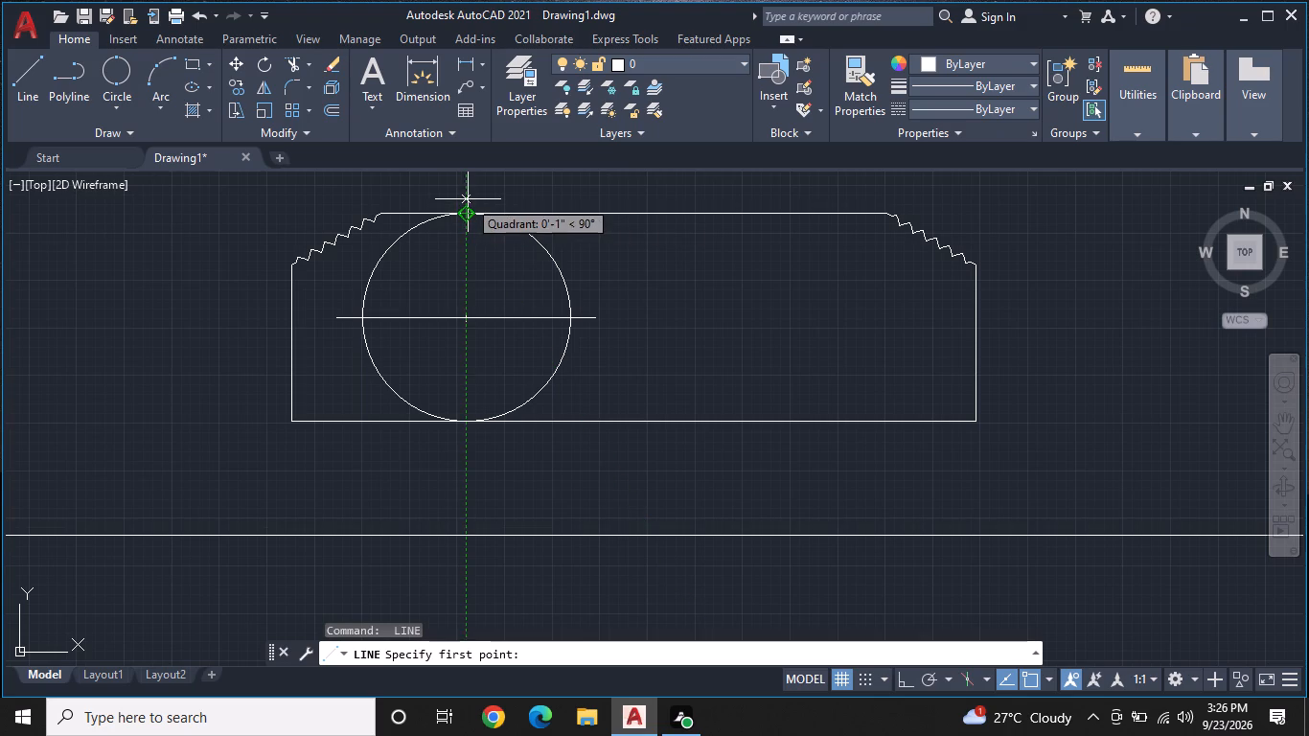
click(468, 199)
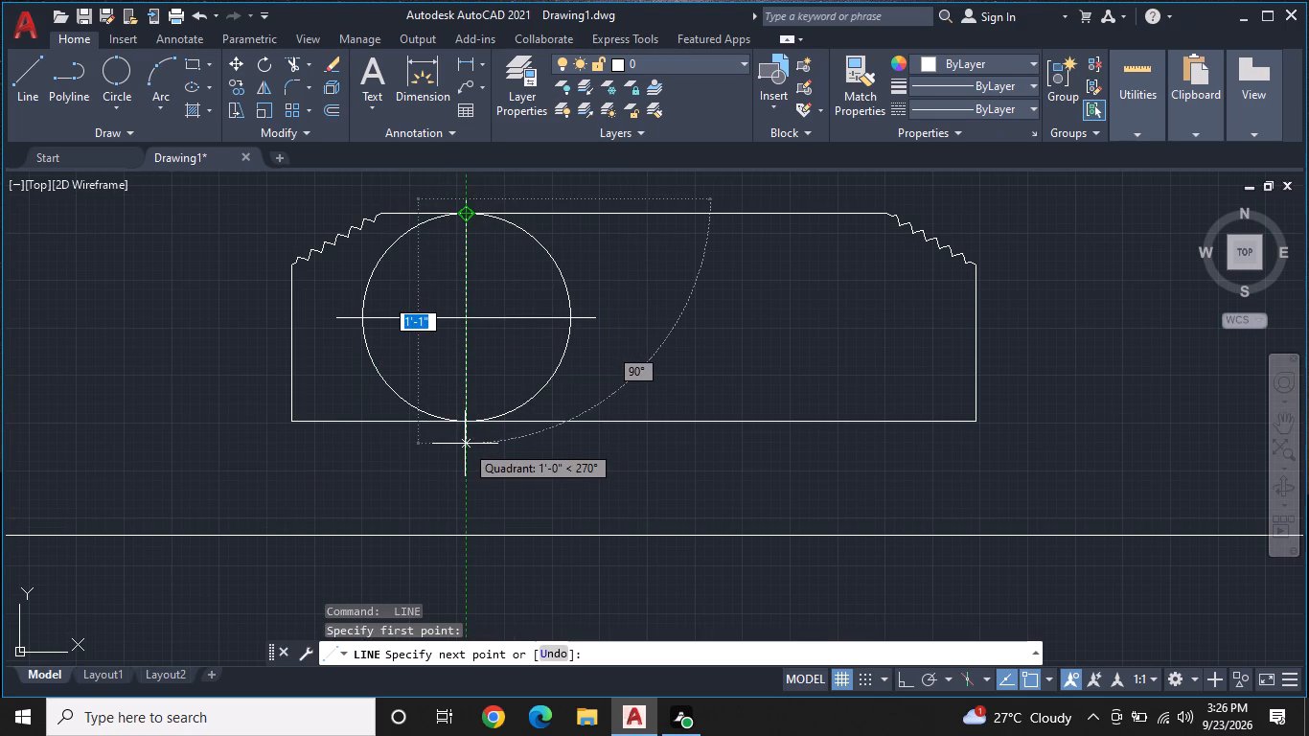
click(464, 433)
key(Escape)
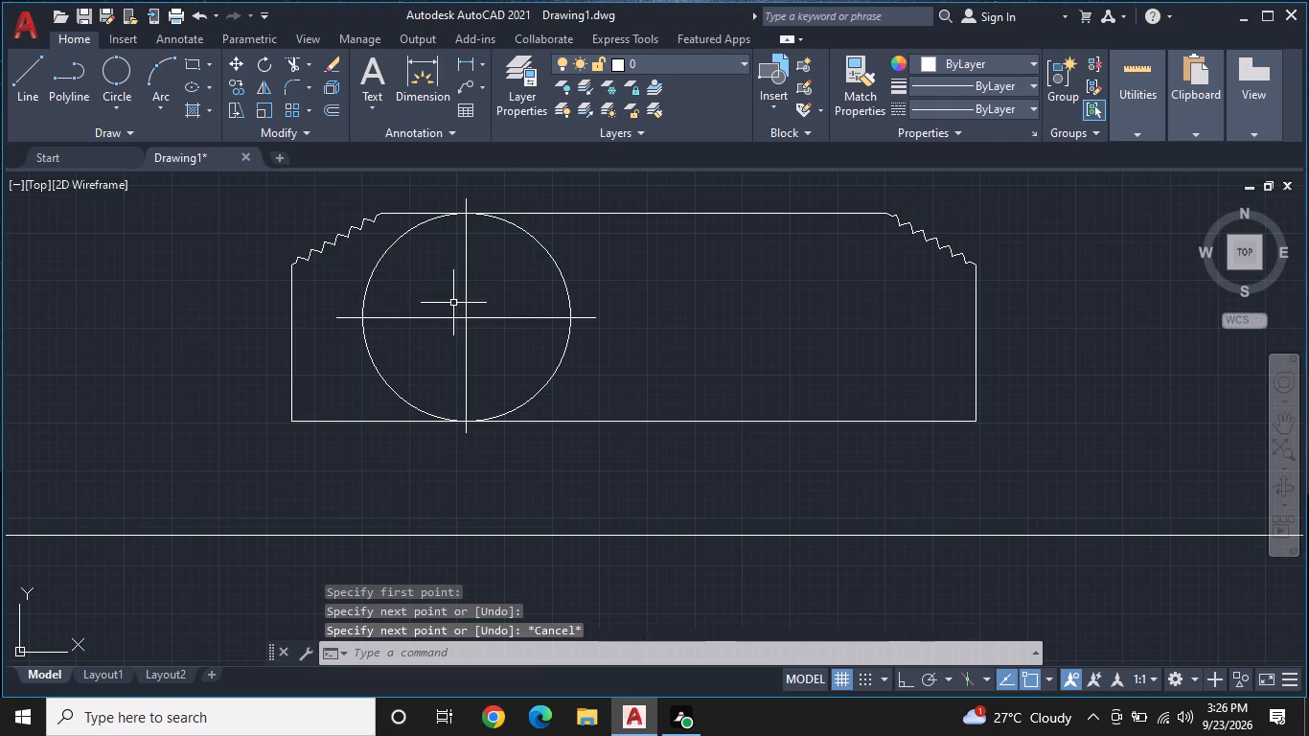
Draw a small circle about 1" in radius at the crossing of the two centre lines.
middle_drag(440, 302, 418, 297)
key(c)
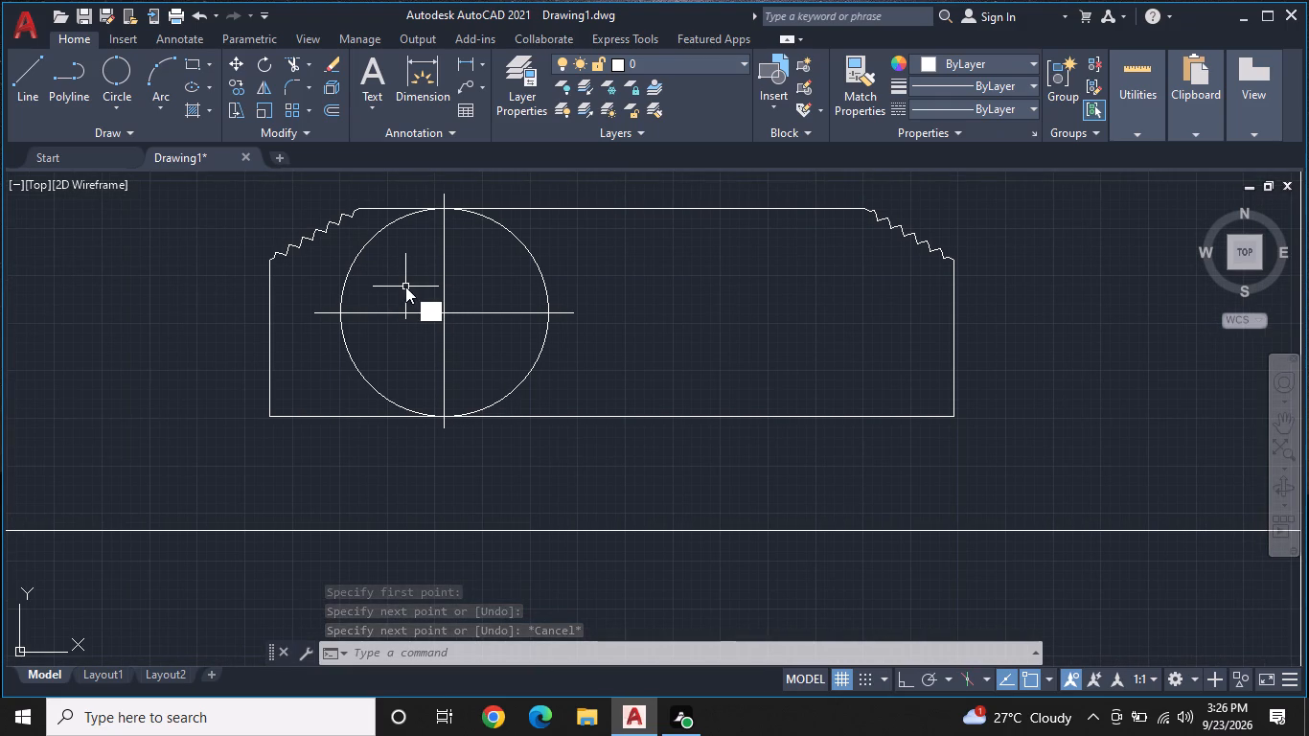
key(space)
click(439, 310)
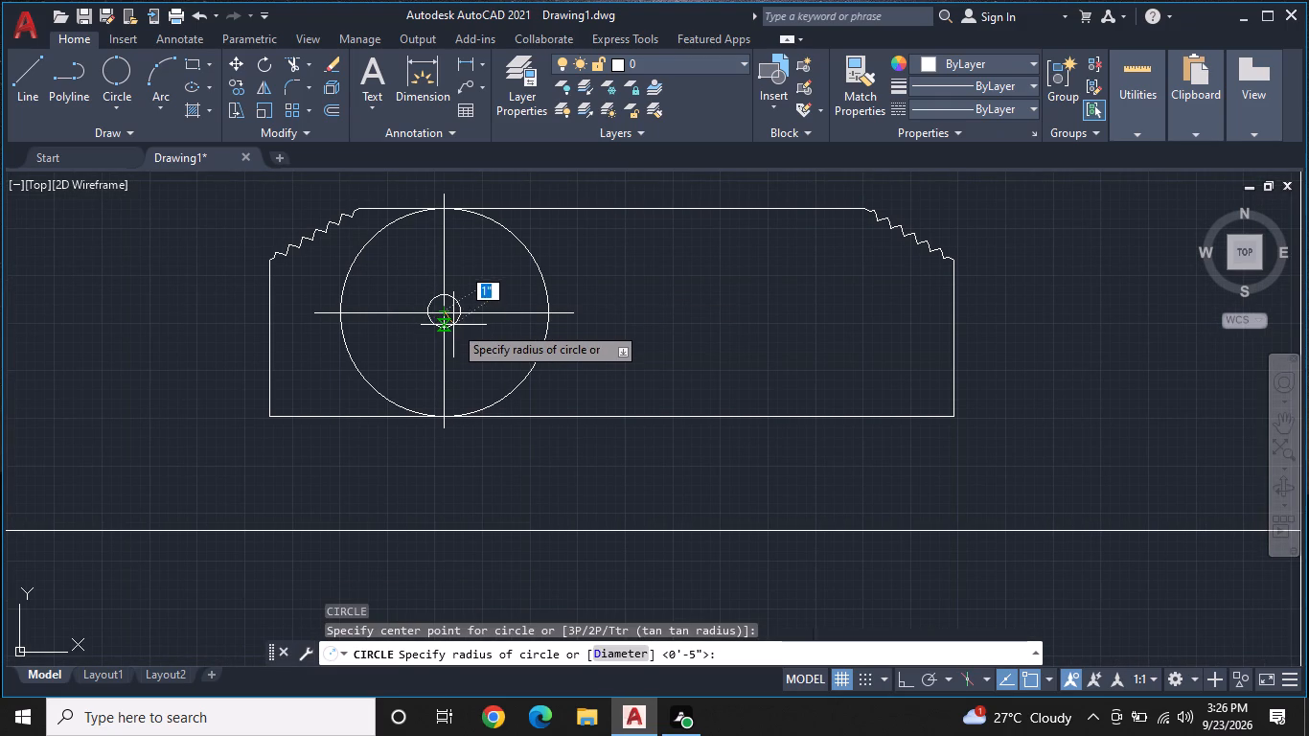
click(453, 325)
With Ortho on, copy both circles and their centre lines about 1'-6" to the right, using their centre as base point.
scroll(458, 303, down, 1)
middle_drag(458, 303, 436, 311)
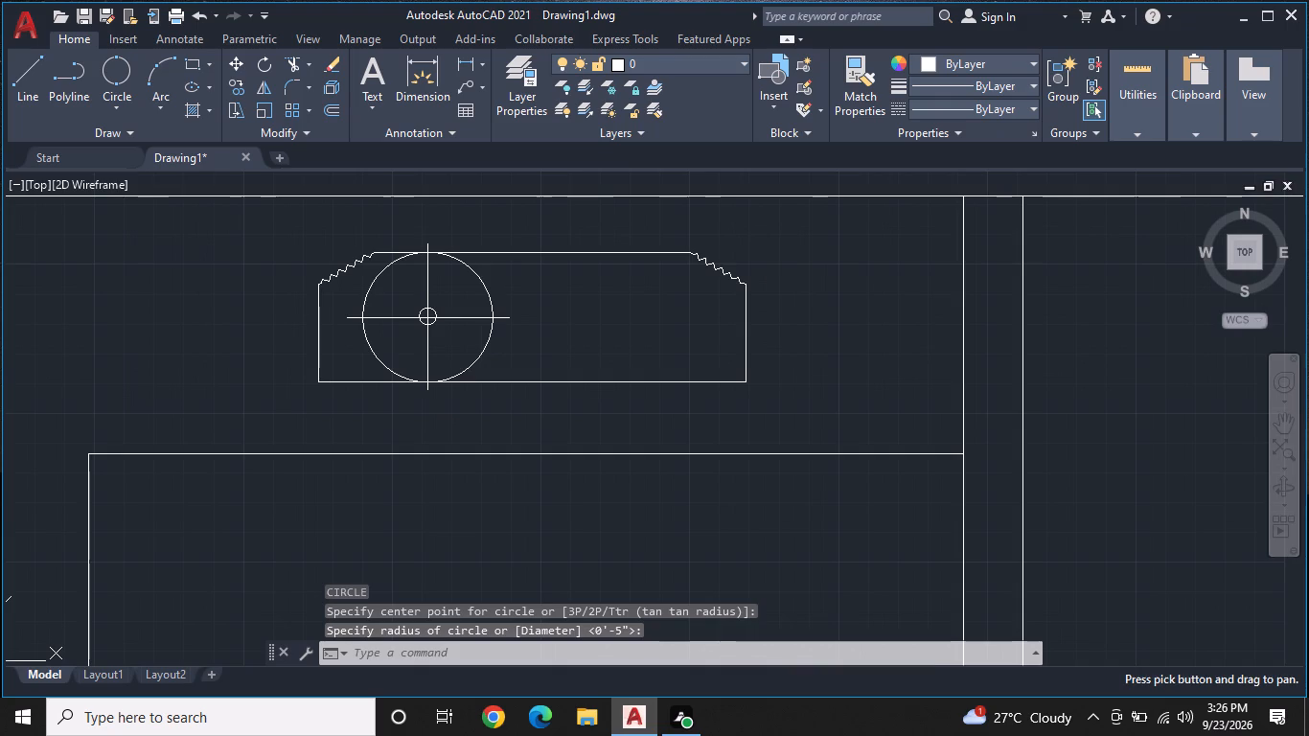
middle_drag(425, 305, 342, 260)
scroll(343, 272, up, 1)
scroll(343, 268, down, 1)
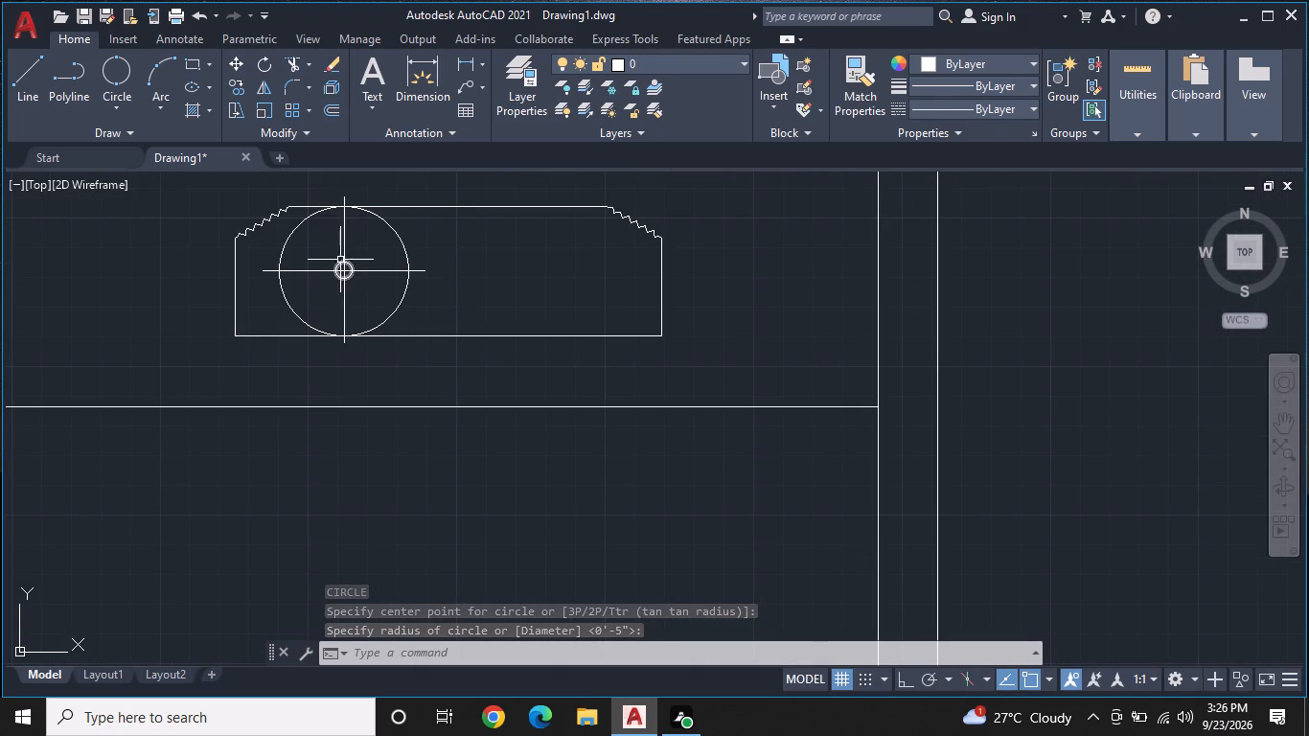
click(428, 282)
click(273, 244)
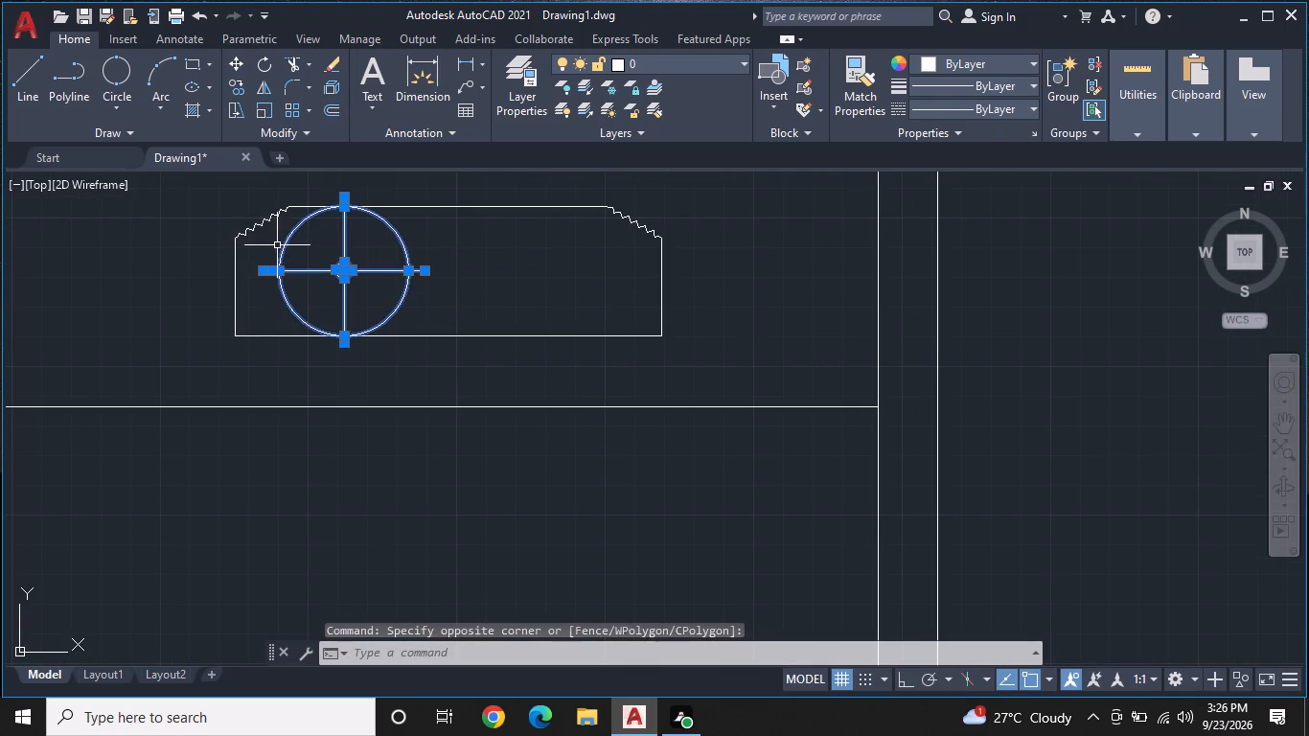
right_click(359, 267)
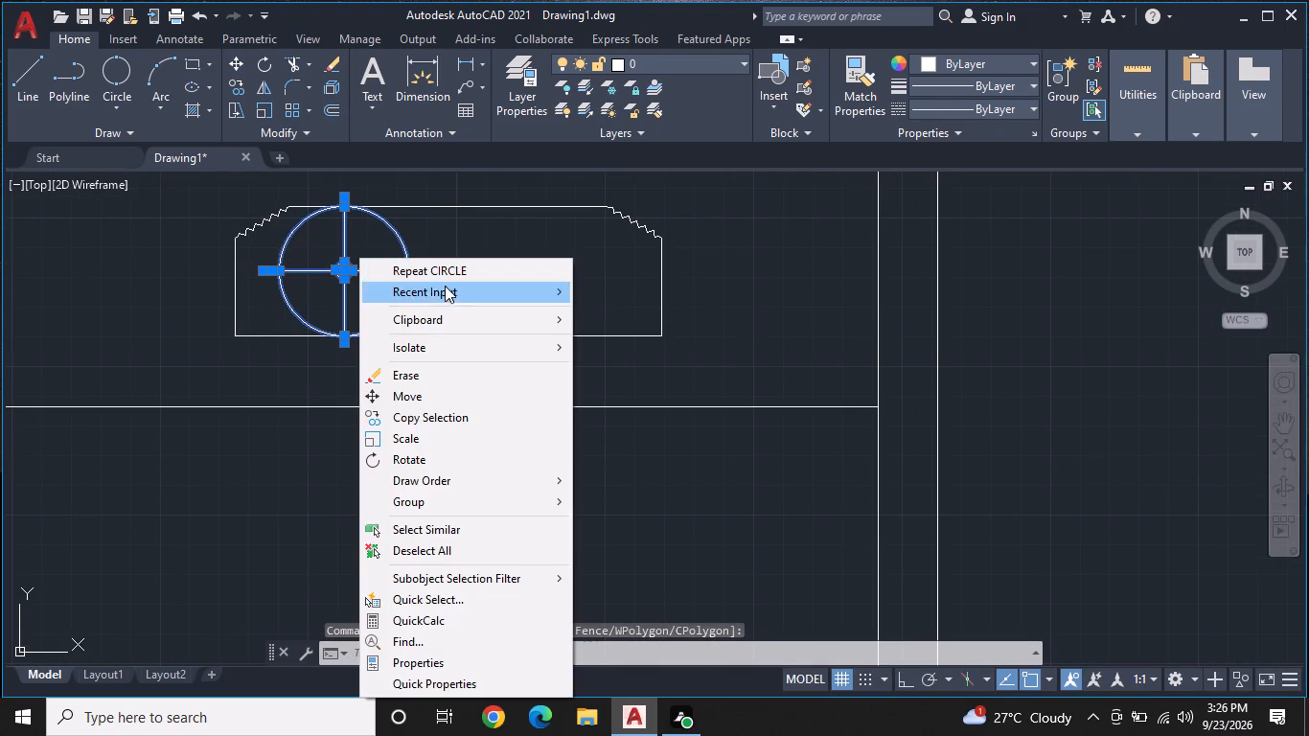
click(450, 418)
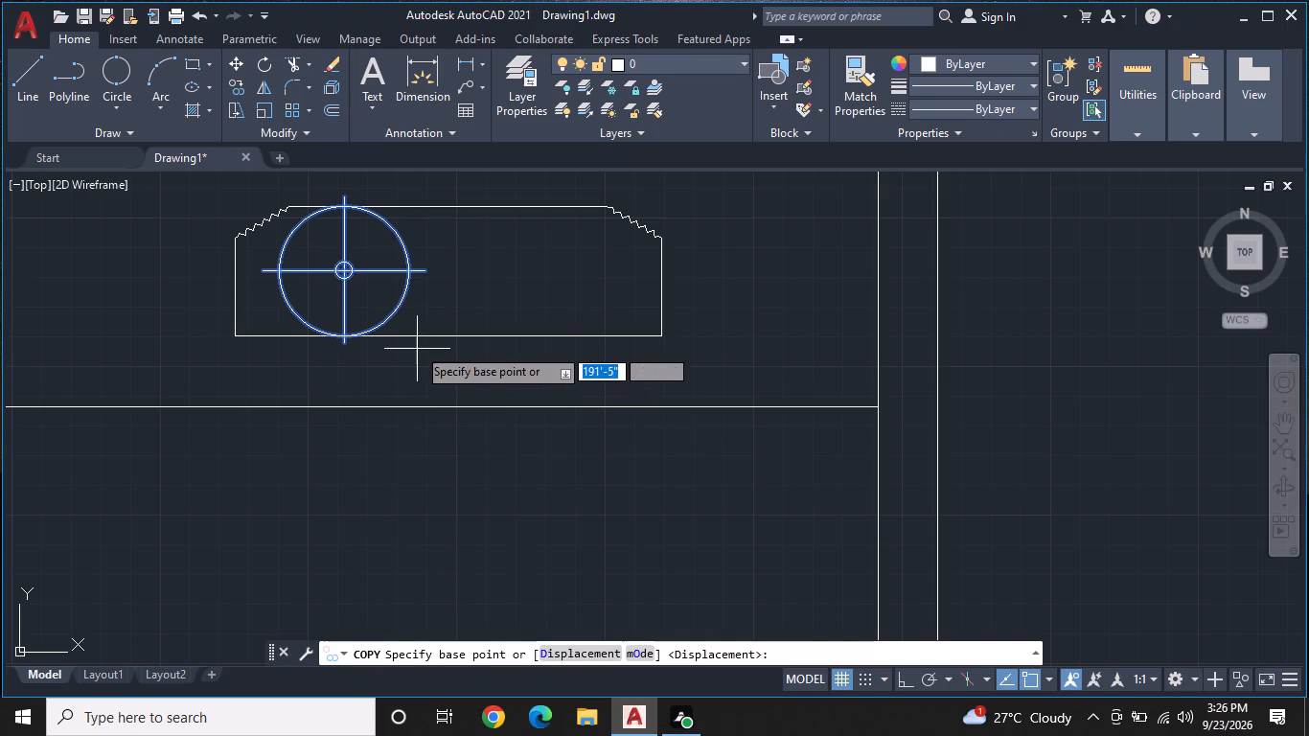
scroll(361, 279, up, 2)
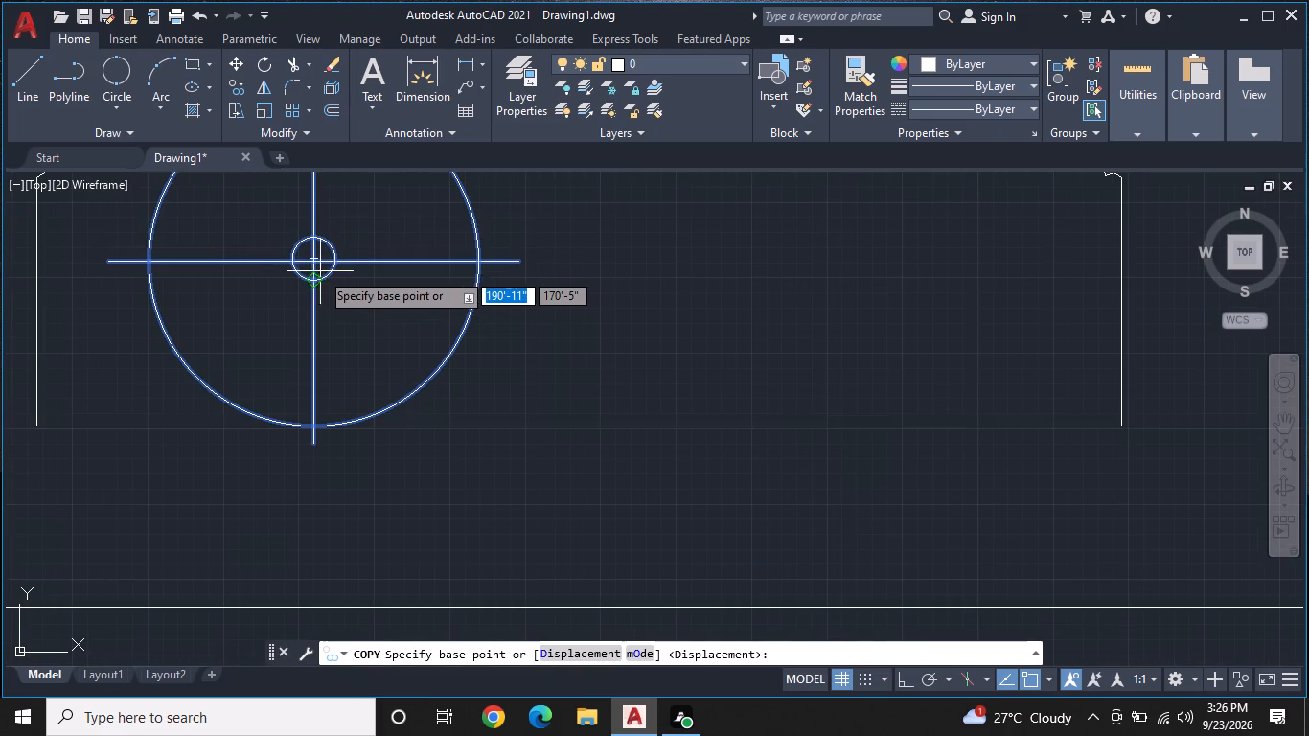
click(314, 261)
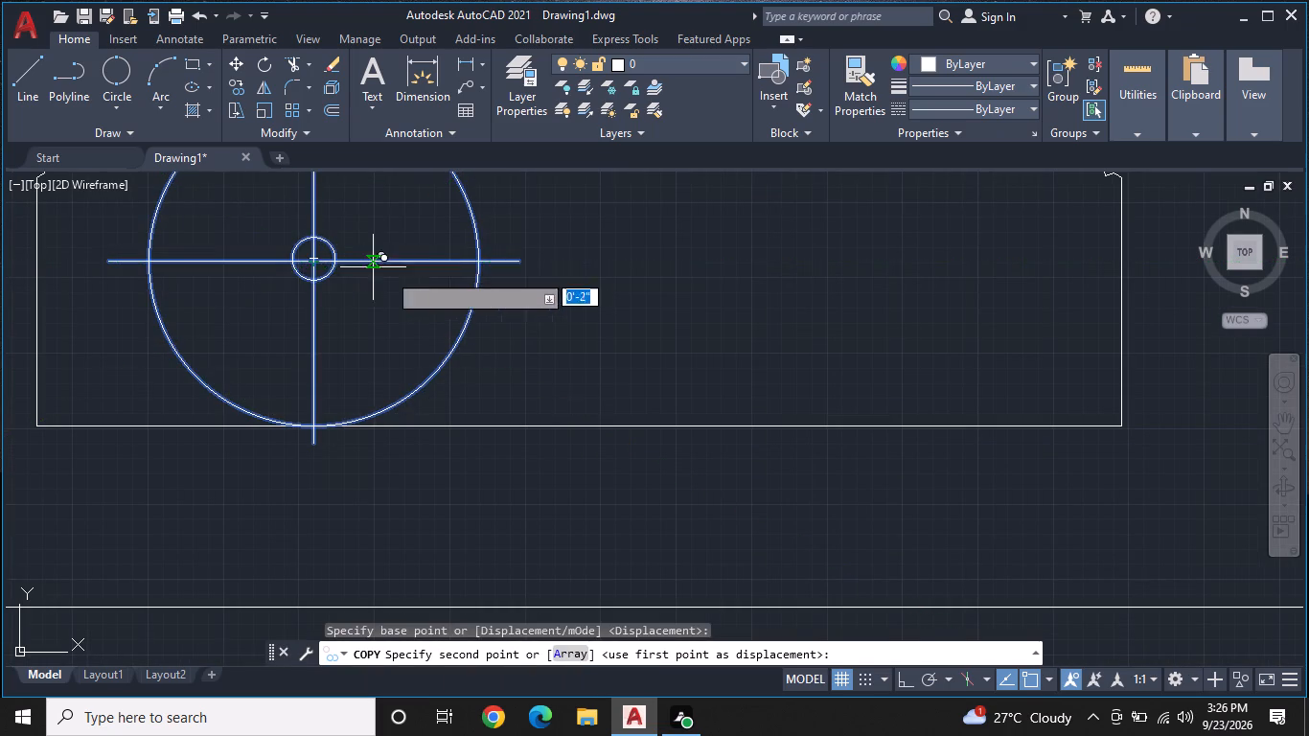
scroll(471, 273, down, 2)
middle_drag(454, 252, 406, 261)
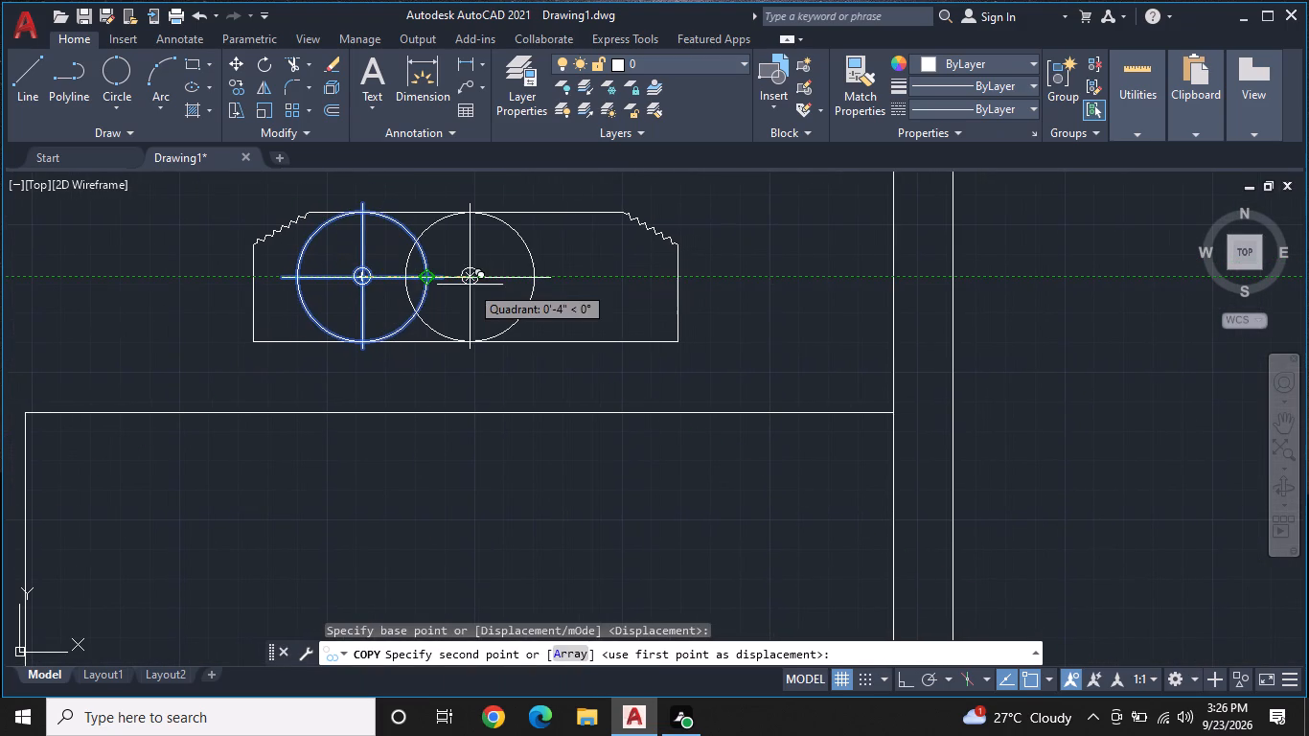
key(F8)
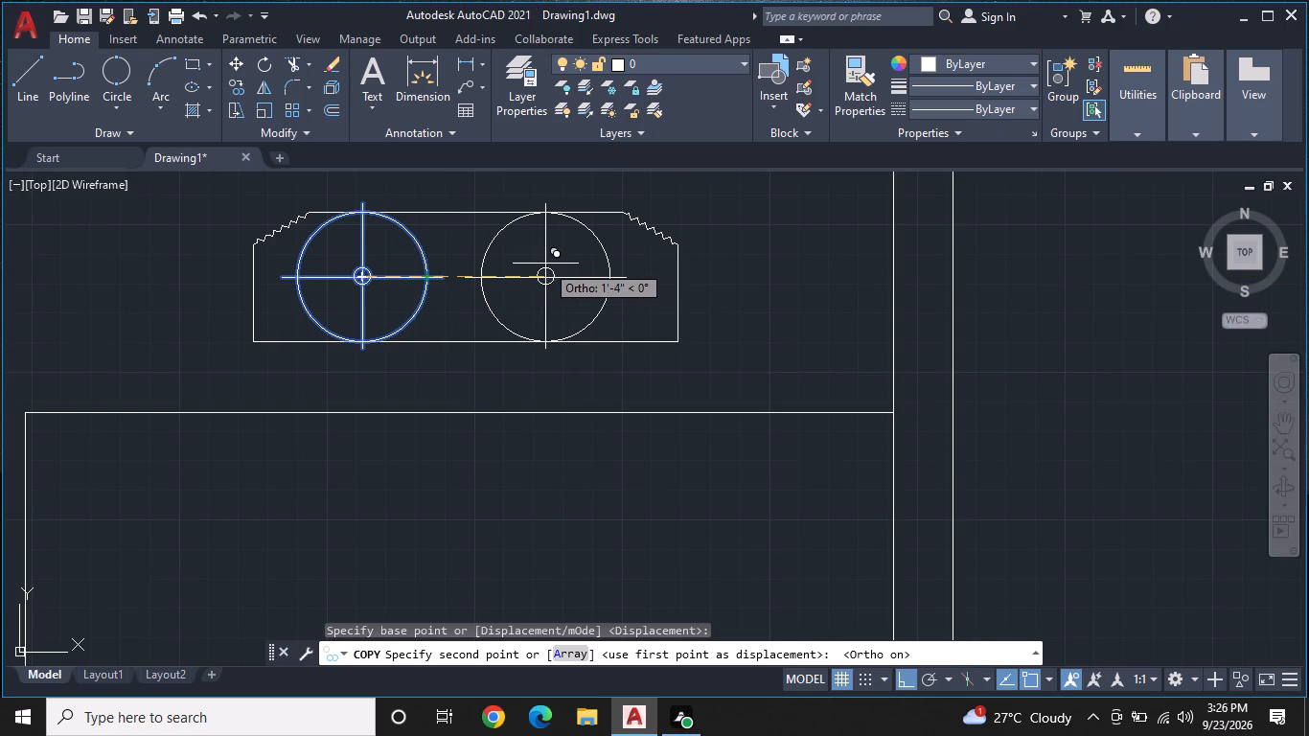
click(571, 294)
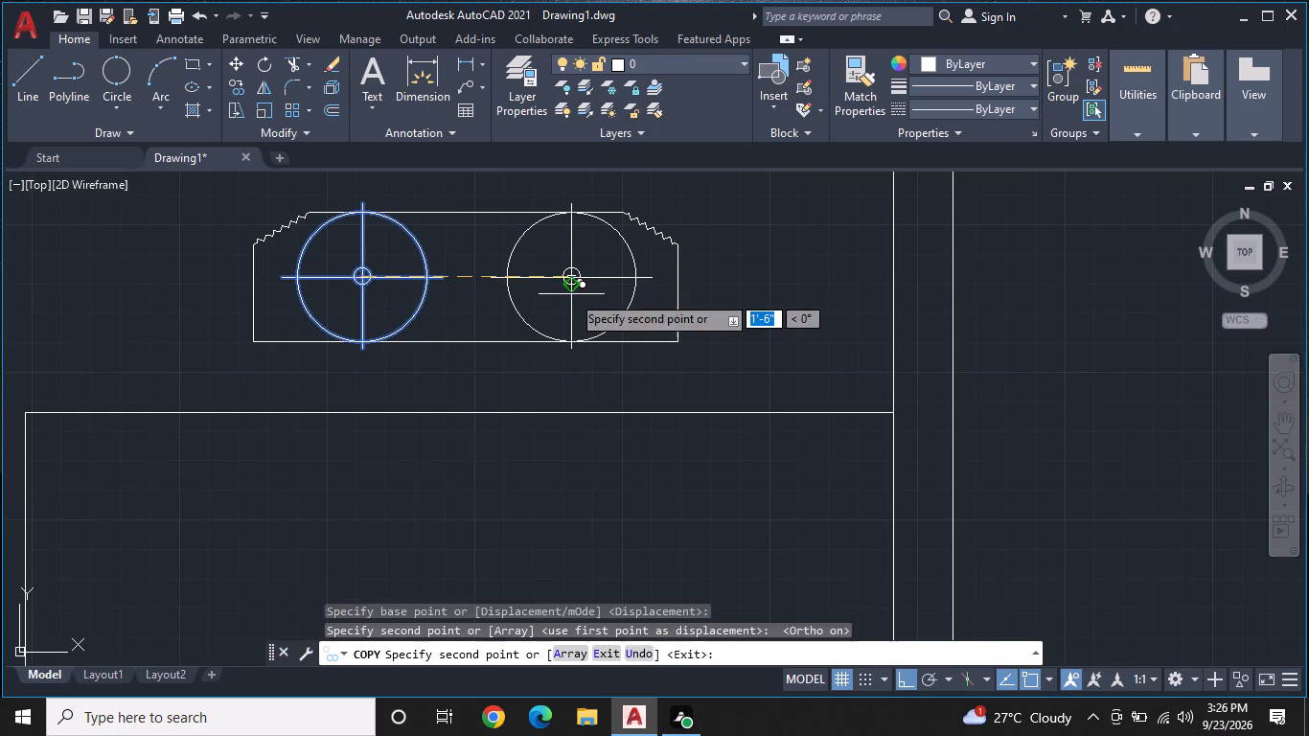
key(Escape)
Draw a rectangle between the top-left room's left wall and the inner vertical line, with its right side on that line.
scroll(578, 262, down, 2)
middle_drag(540, 274, 518, 235)
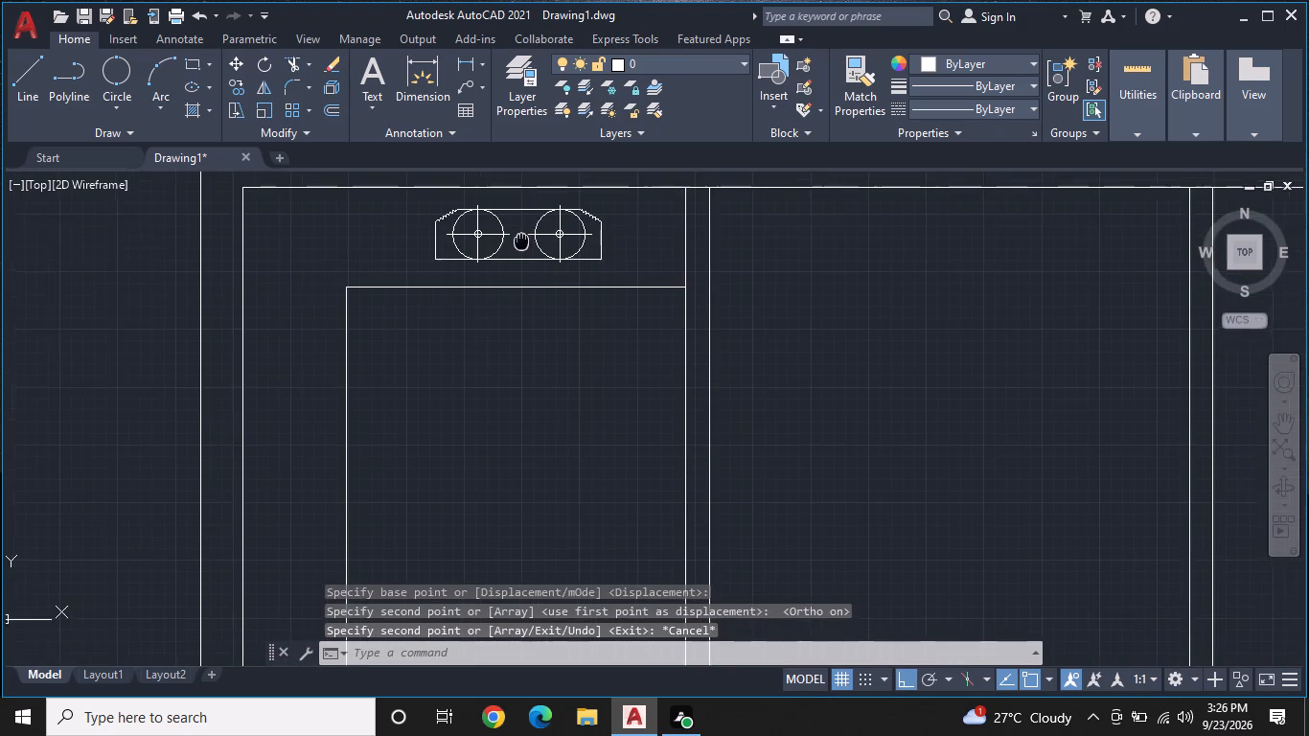
middle_drag(518, 235, 515, 226)
scroll(365, 395, down, 1)
middle_drag(341, 383, 352, 348)
scroll(342, 365, up, 1)
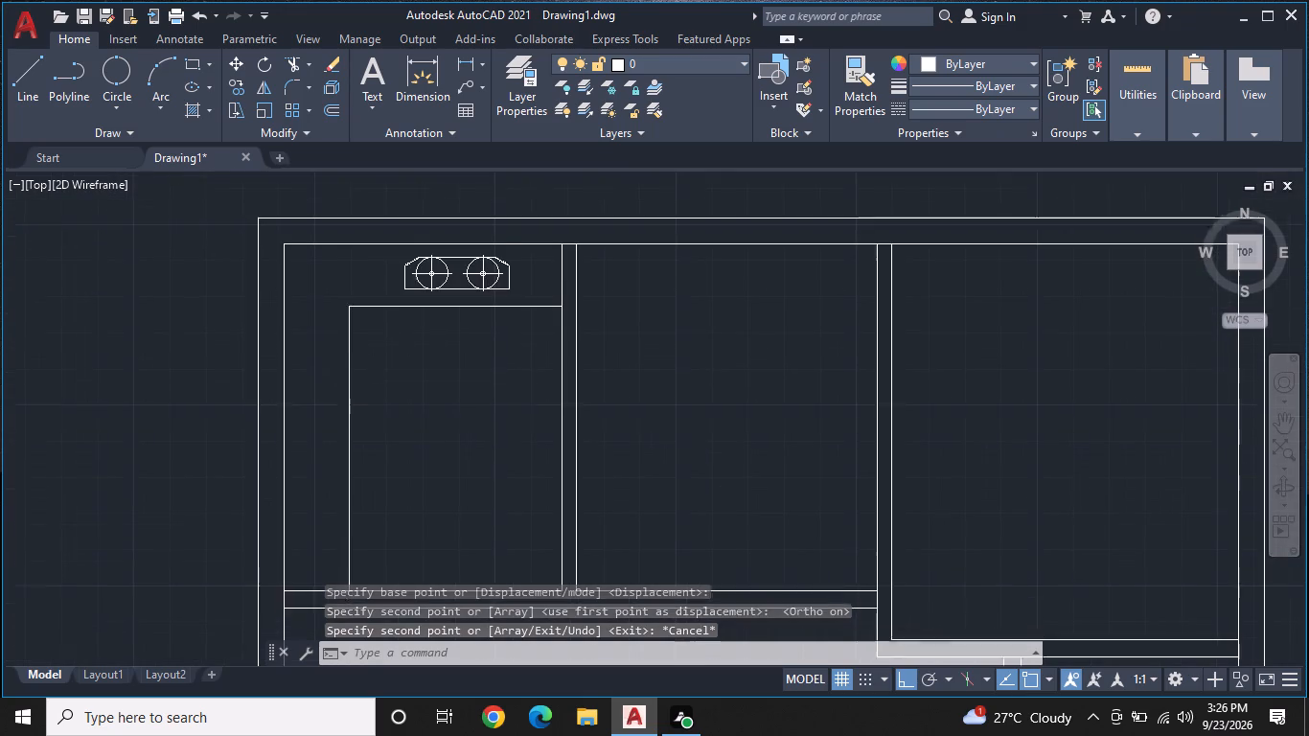
middle_drag(352, 348, 356, 336)
middle_click(332, 353)
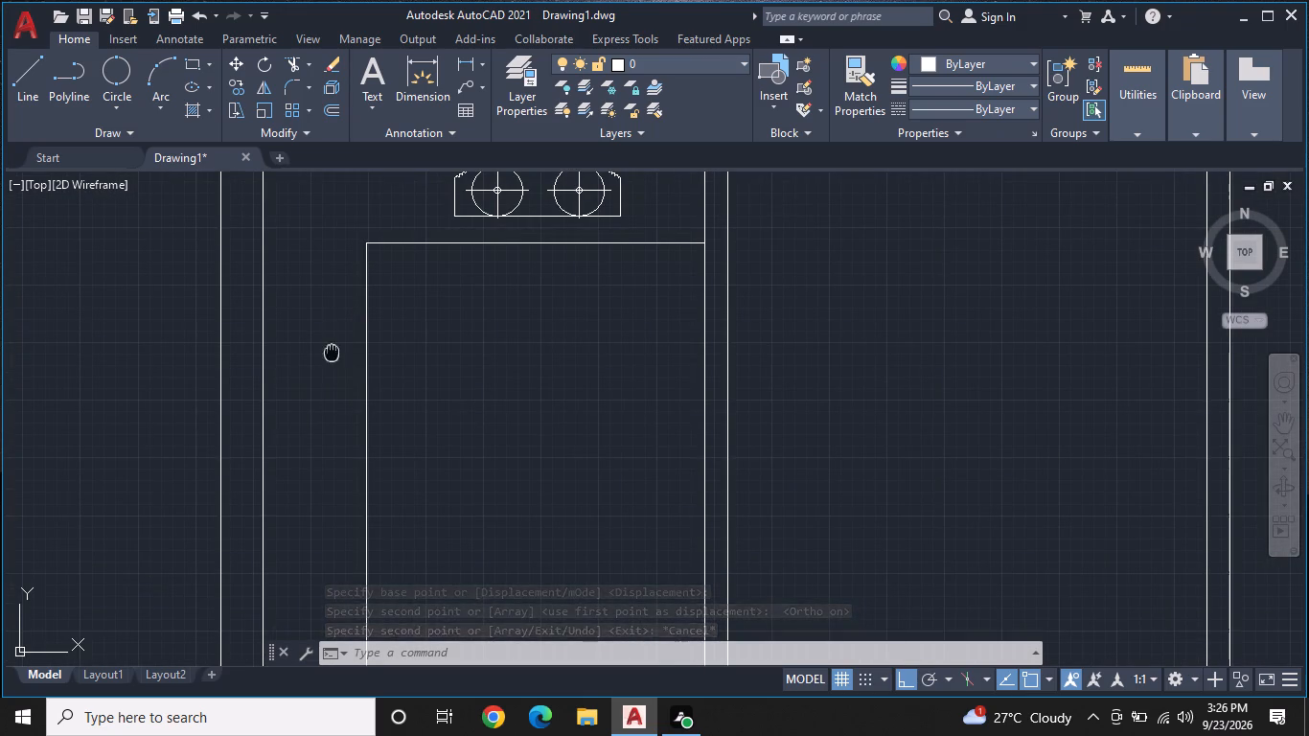
scroll(333, 345, down, 1)
text(REC)
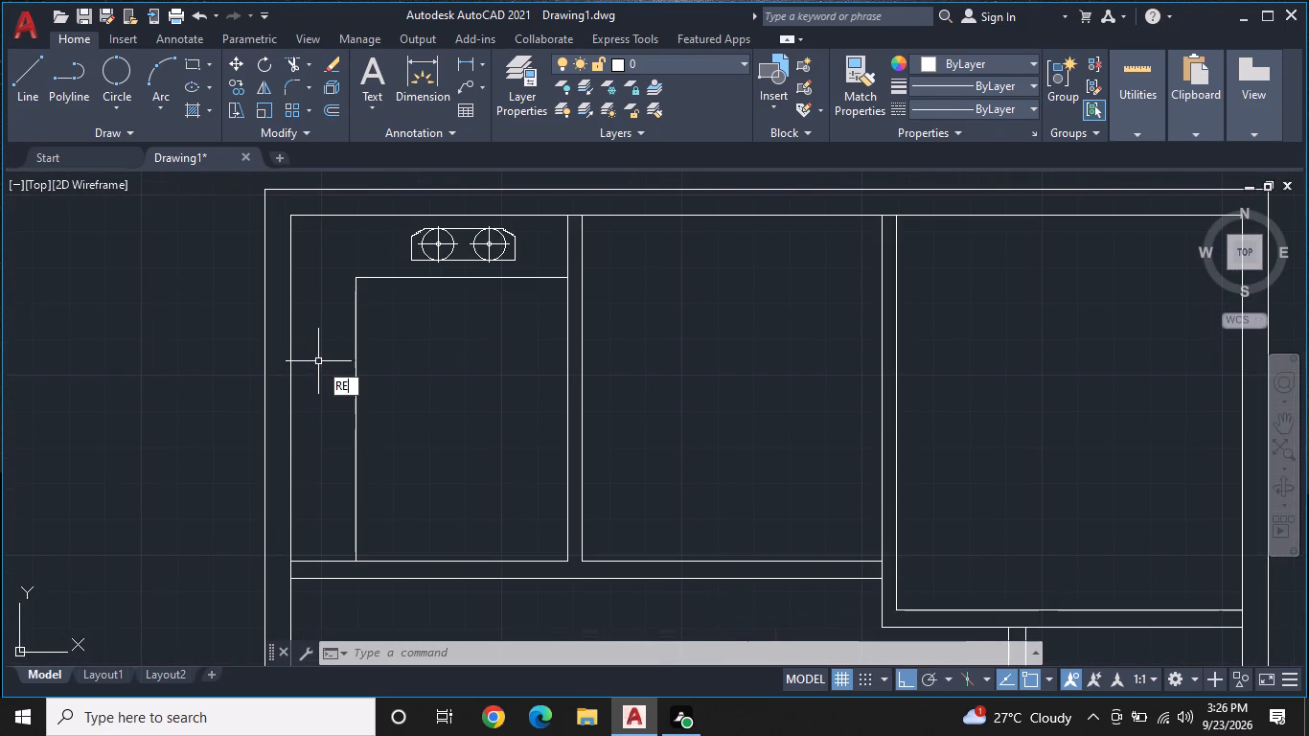
key(space)
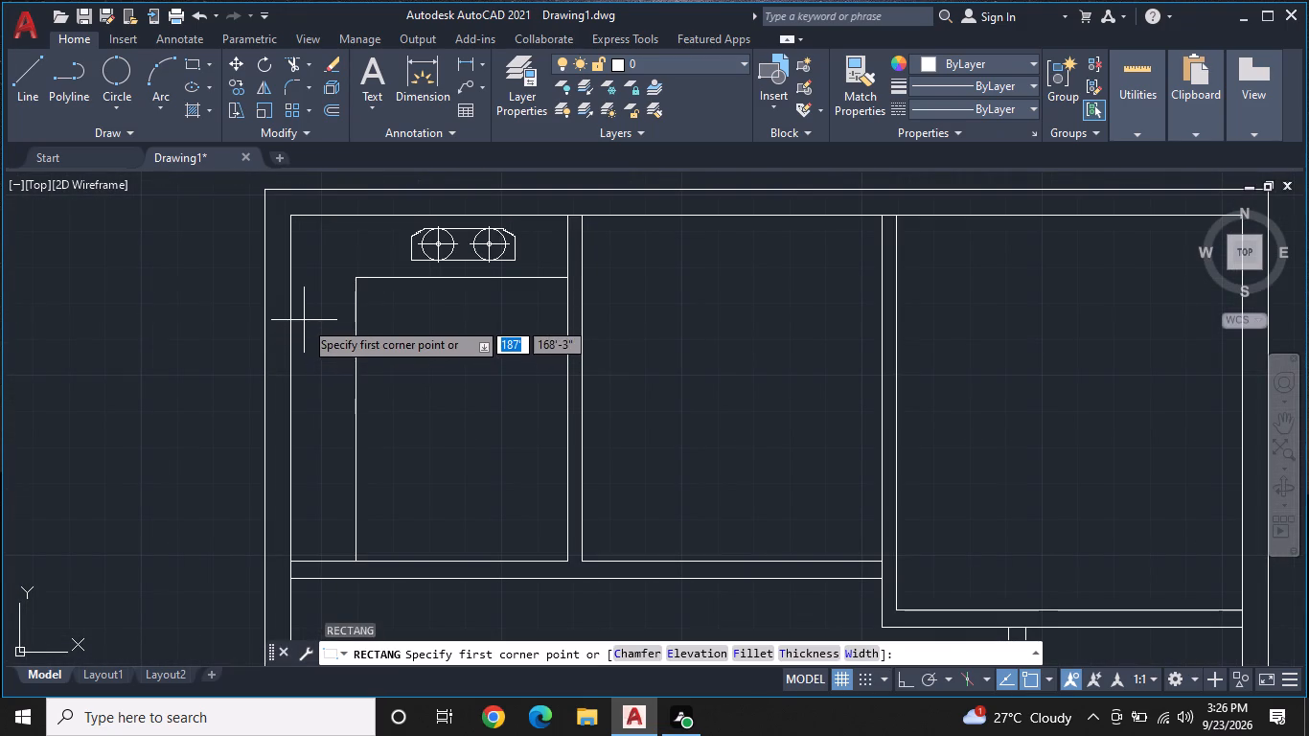
click(307, 349)
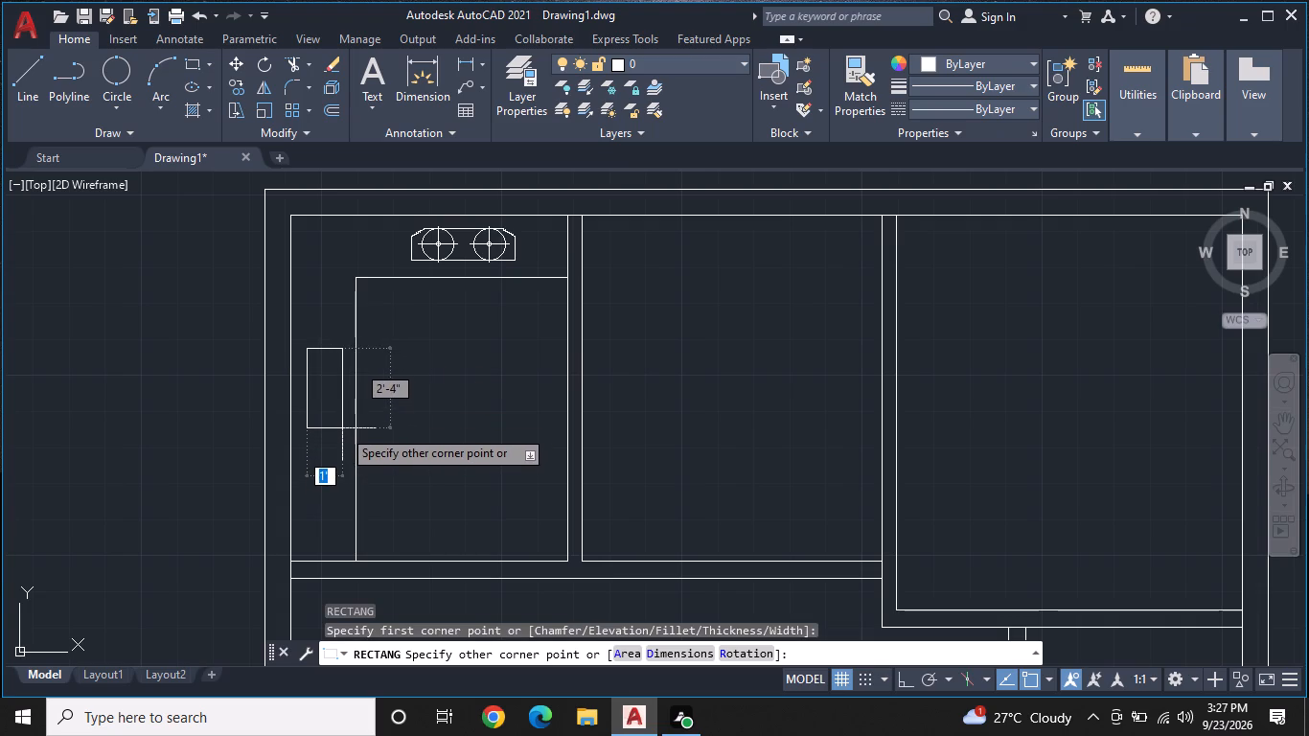
click(348, 425)
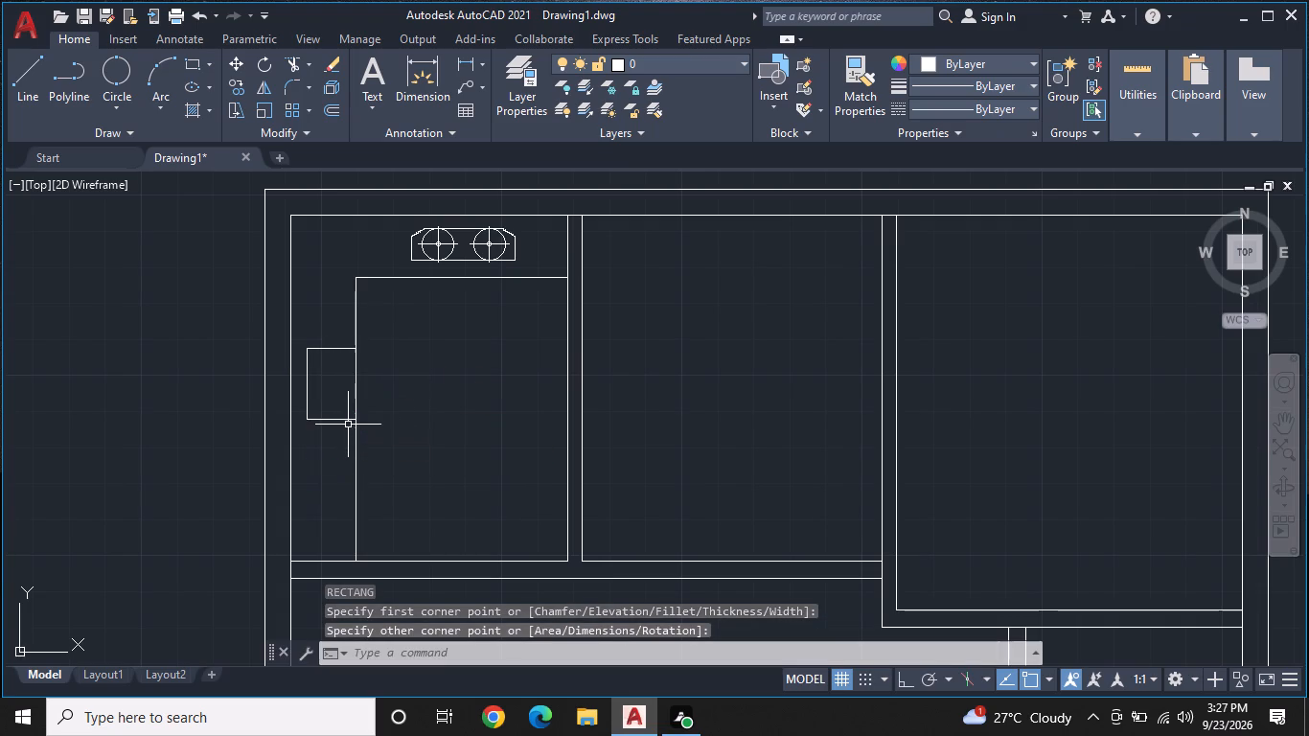
Undo the last rectangle drawn against the inner vertical line in the top-left room.
key(ctrl+z)
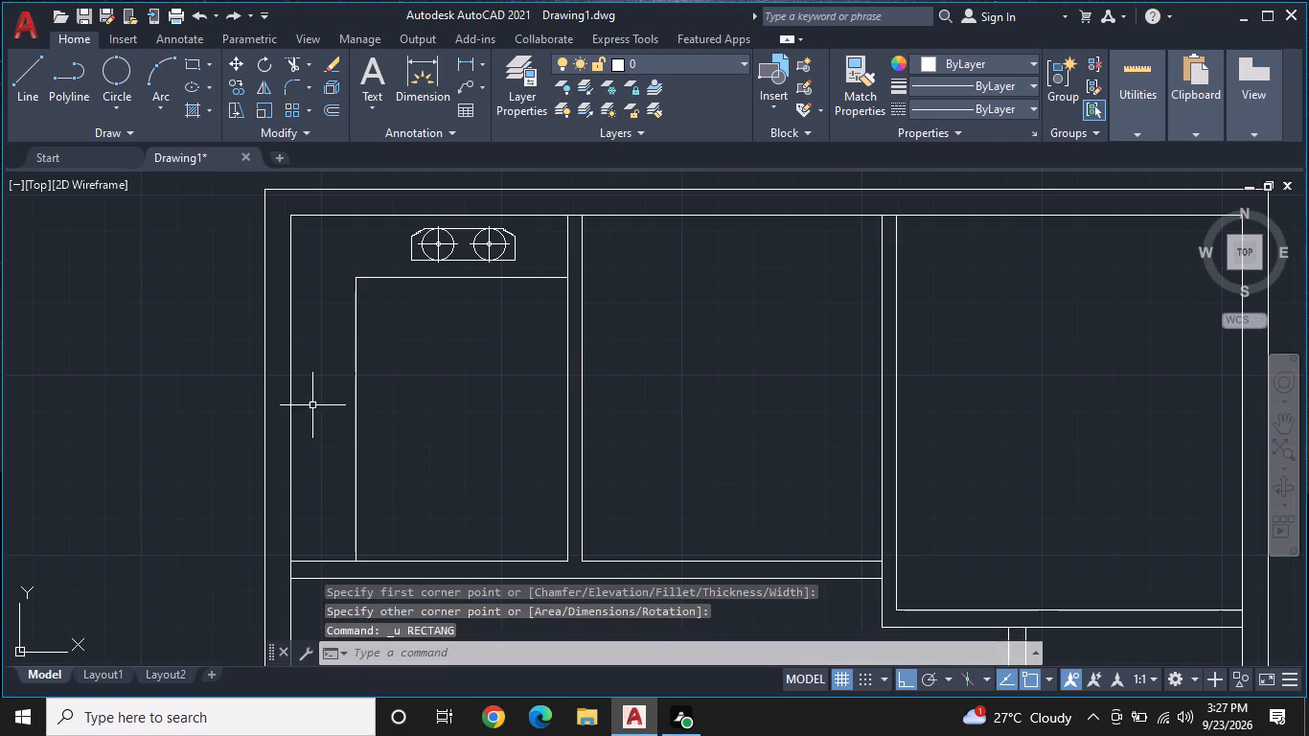
key(space)
Draw a rectangle about 1'-2" wide by 2'-2" high between the top-left room's left wall and inner vertical line, touching neither.
scroll(307, 385, down, 1)
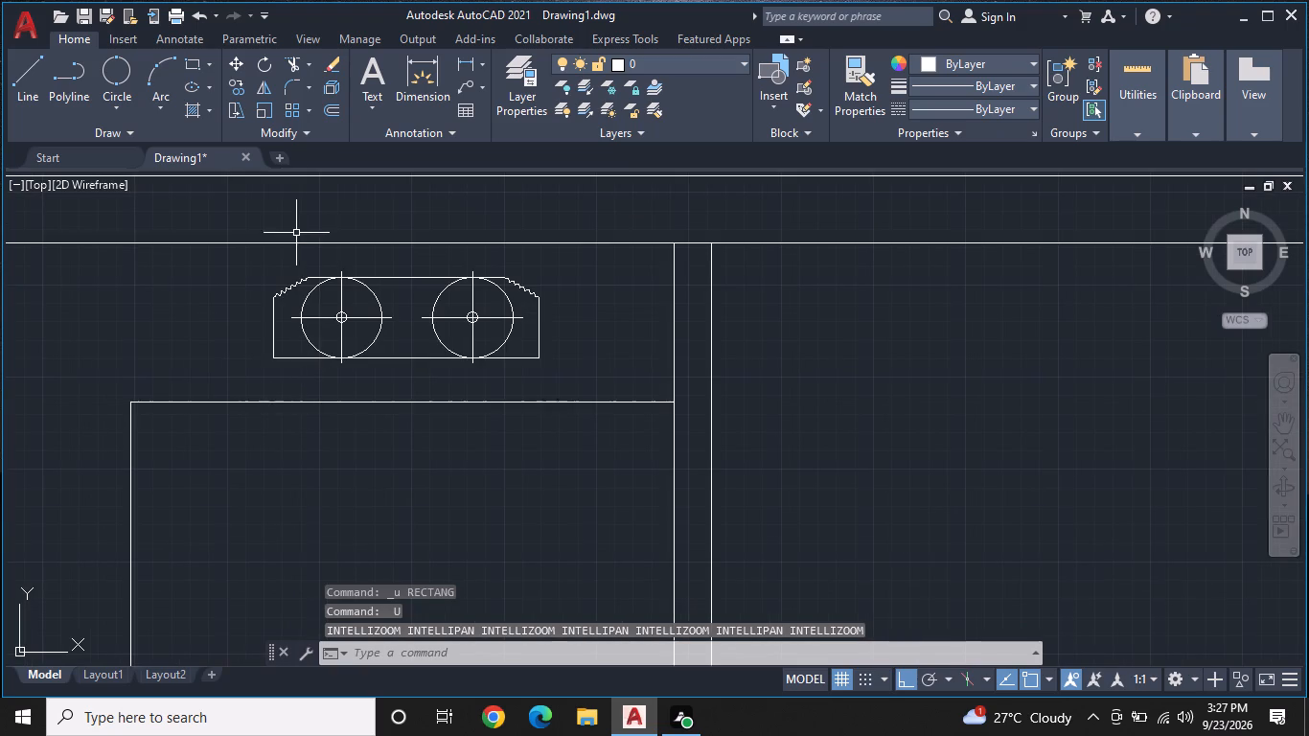
text(REC)
key(space)
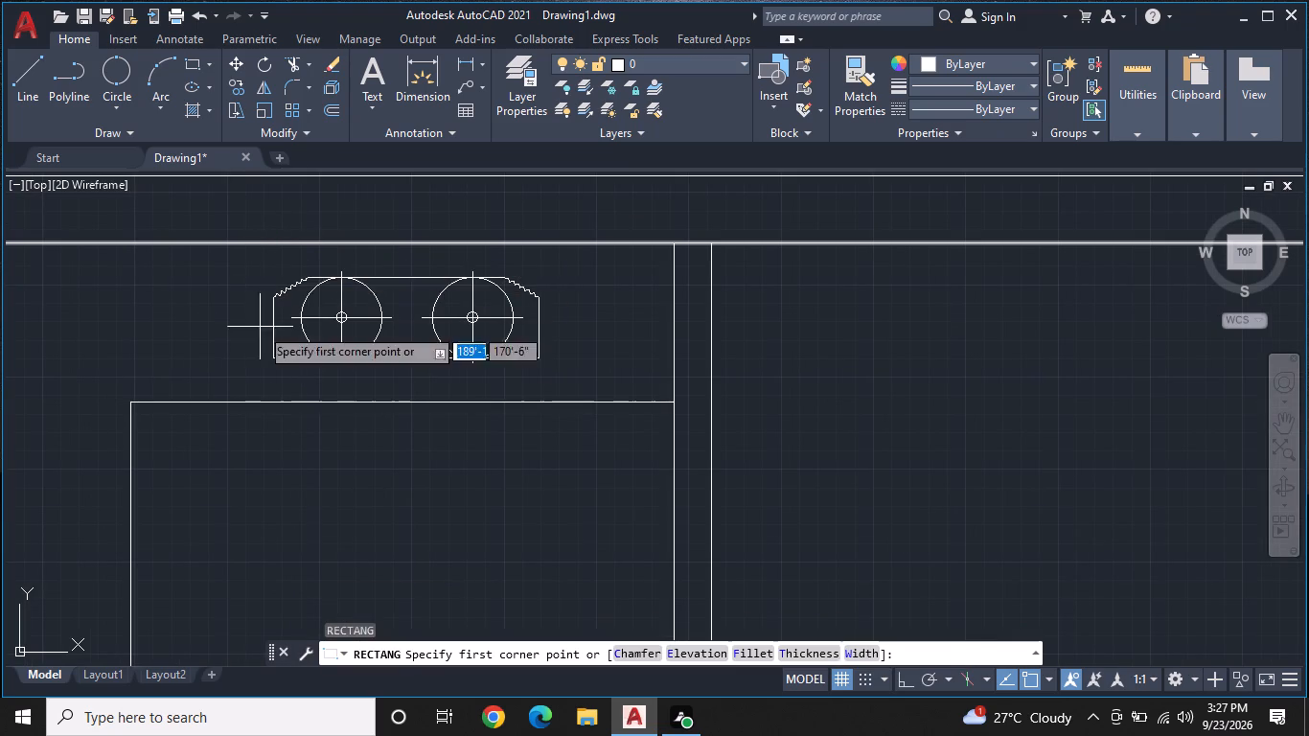
scroll(275, 374, down, 3)
middle_drag(256, 388, 291, 348)
scroll(273, 356, up, 1)
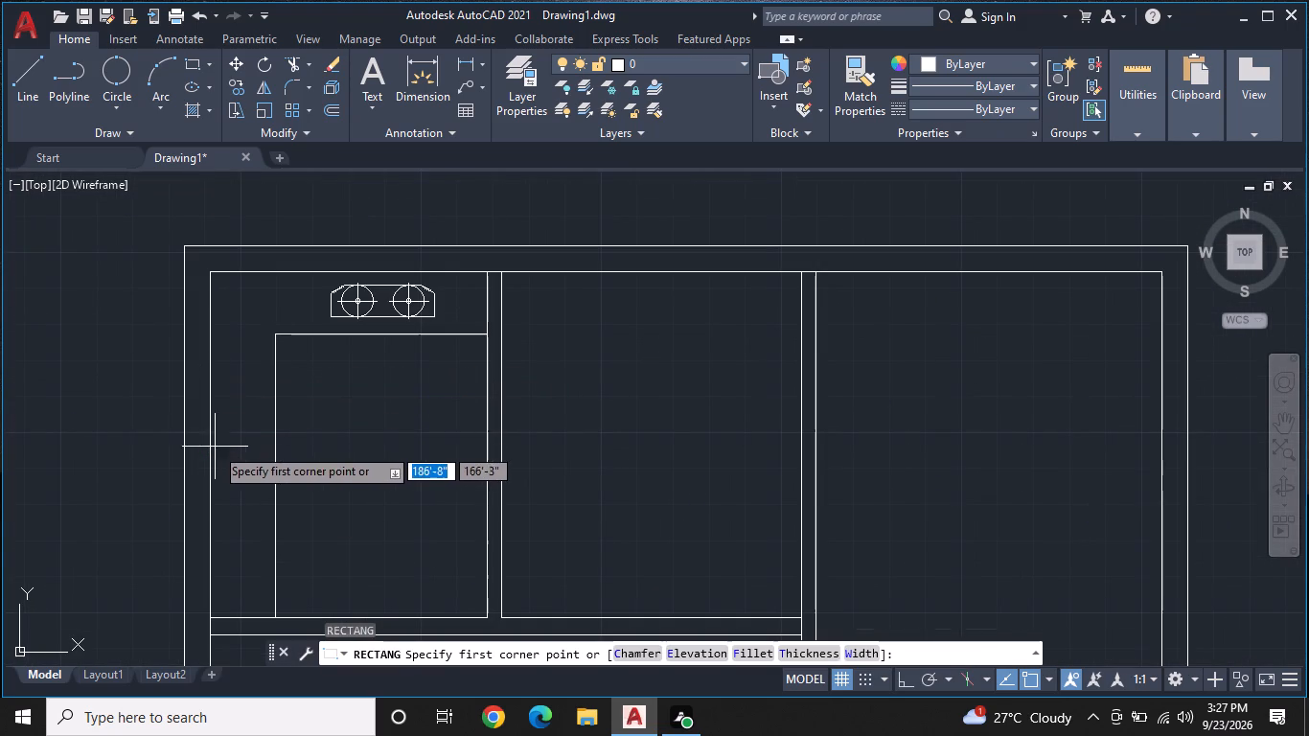
middle_drag(241, 439, 261, 385)
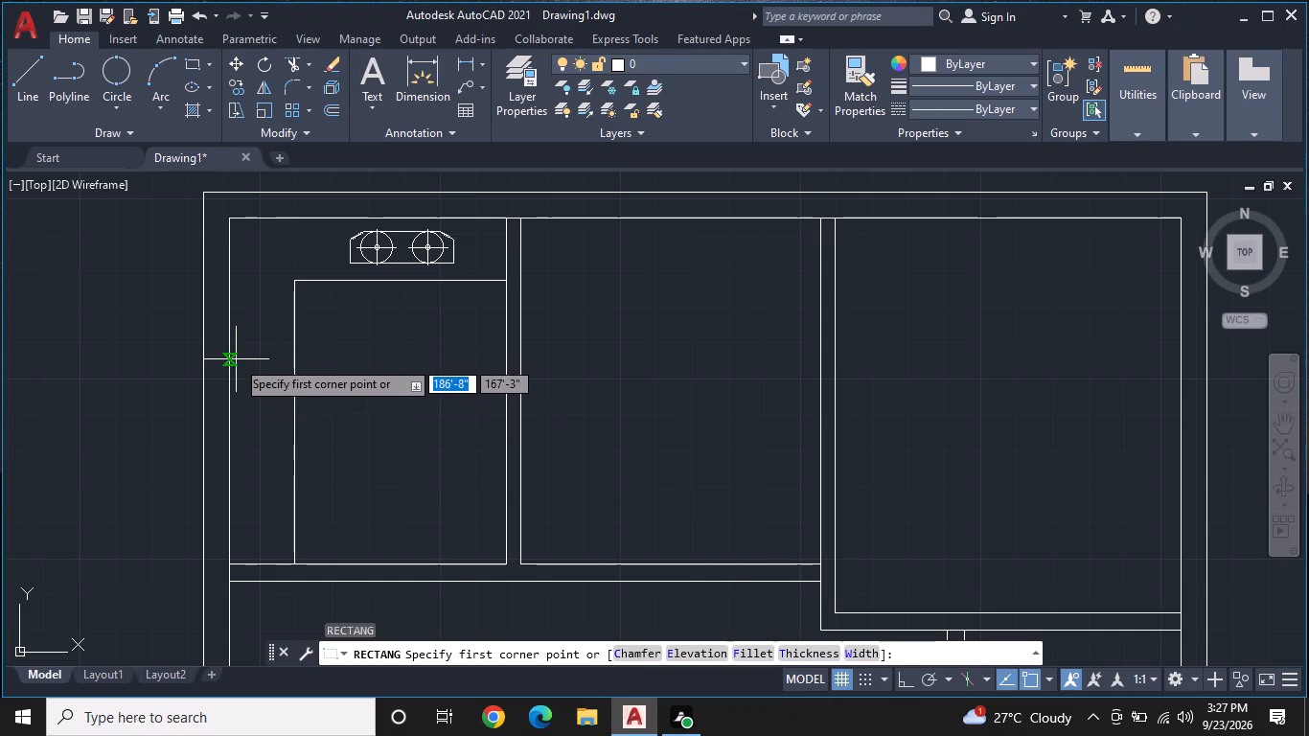
click(241, 380)
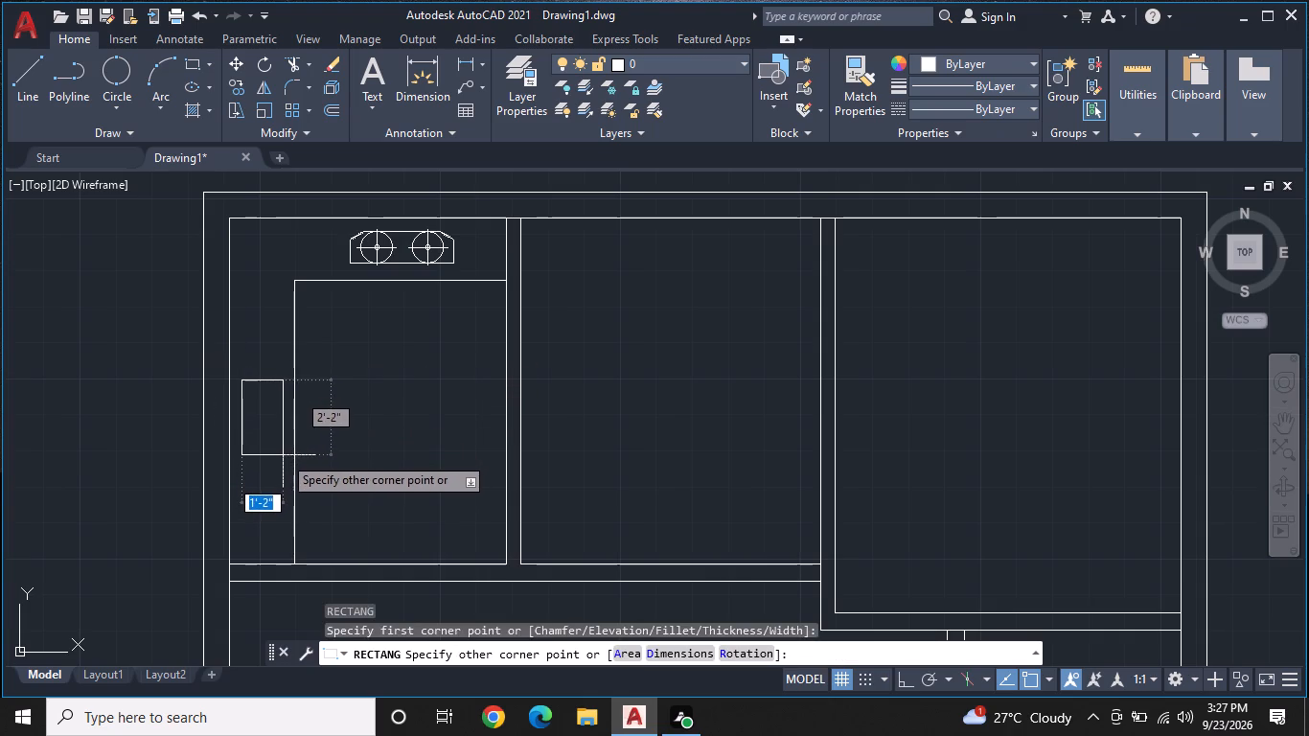
double_click(284, 456)
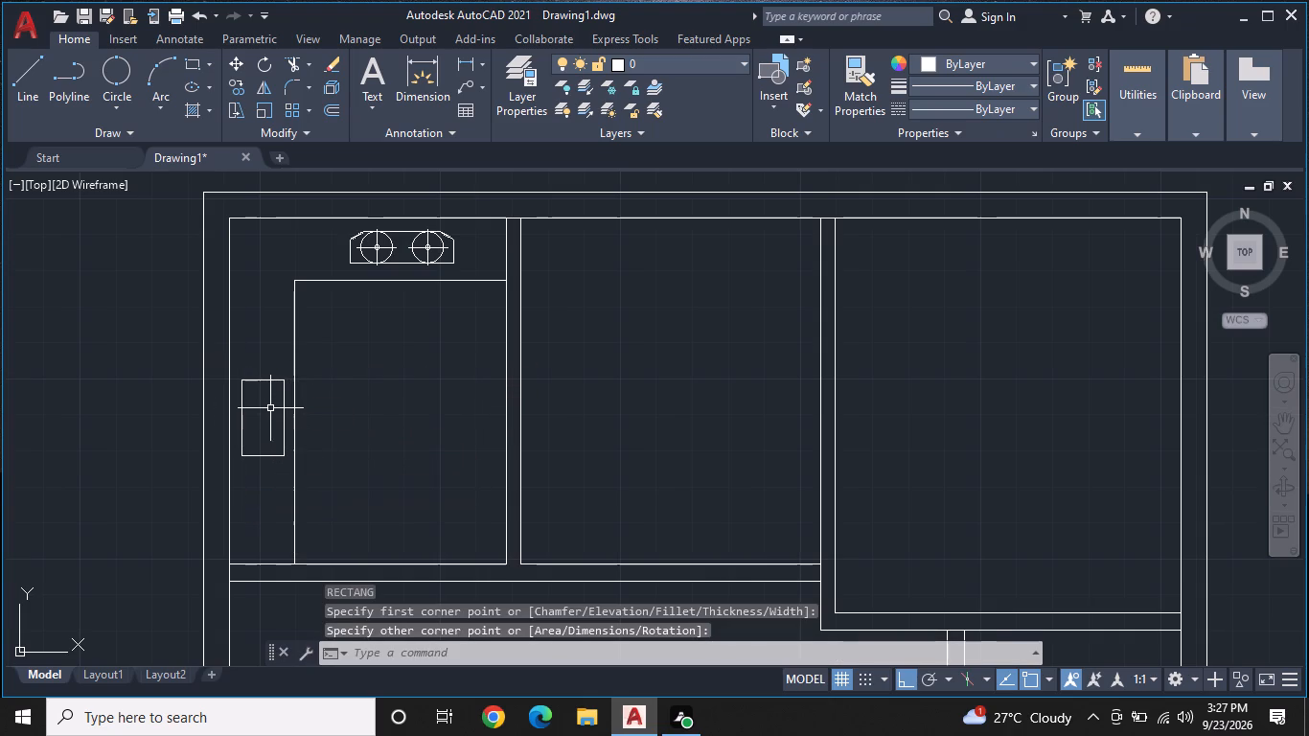
Offset the new rectangle 1" inward.
key(o)
key(f)
key(space)
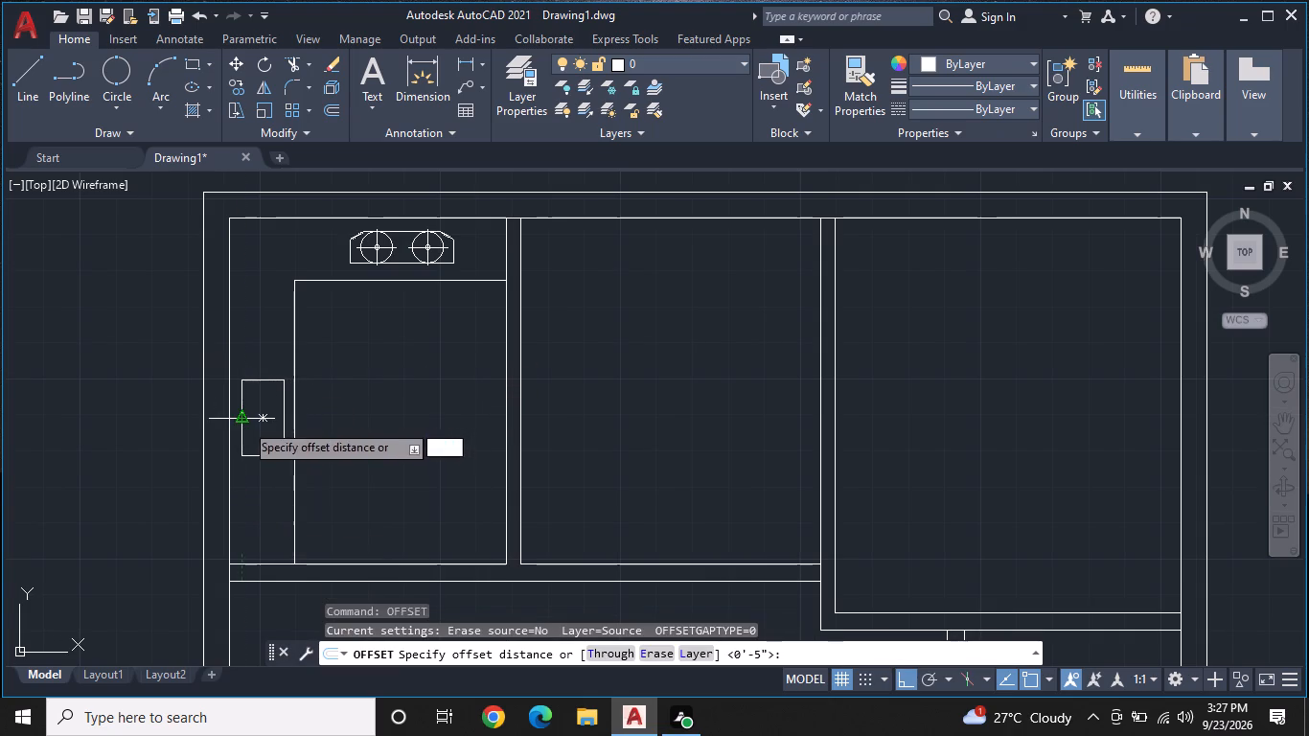
key(1)
key(shift+quotedbl)
key(Return)
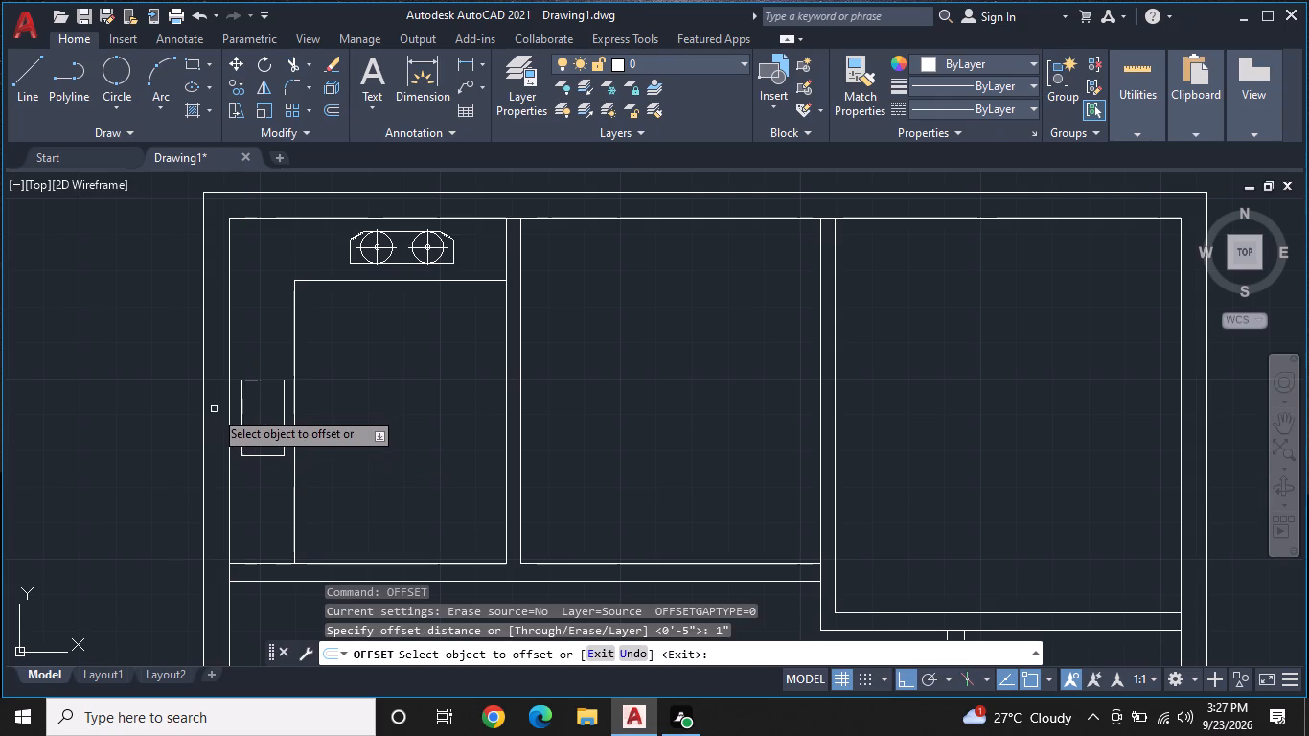
click(270, 380)
click(262, 427)
scroll(262, 427, up, 1)
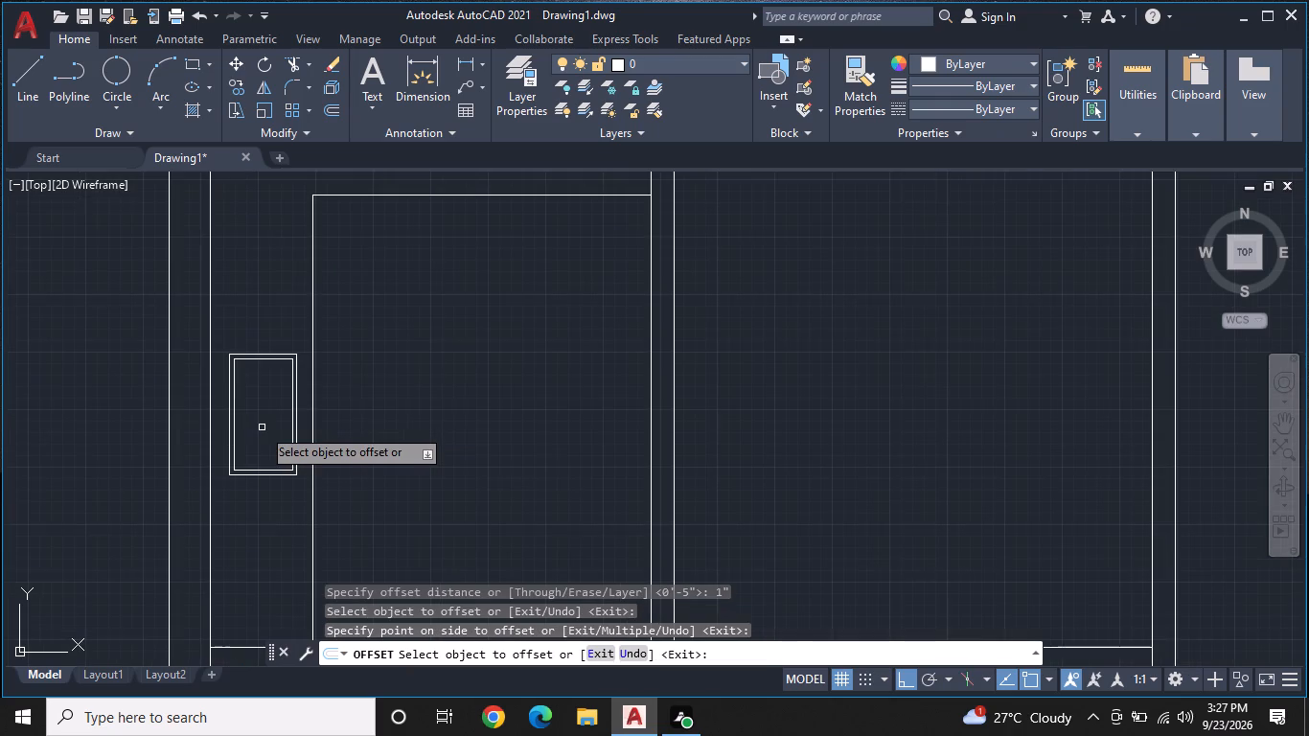
key(Escape)
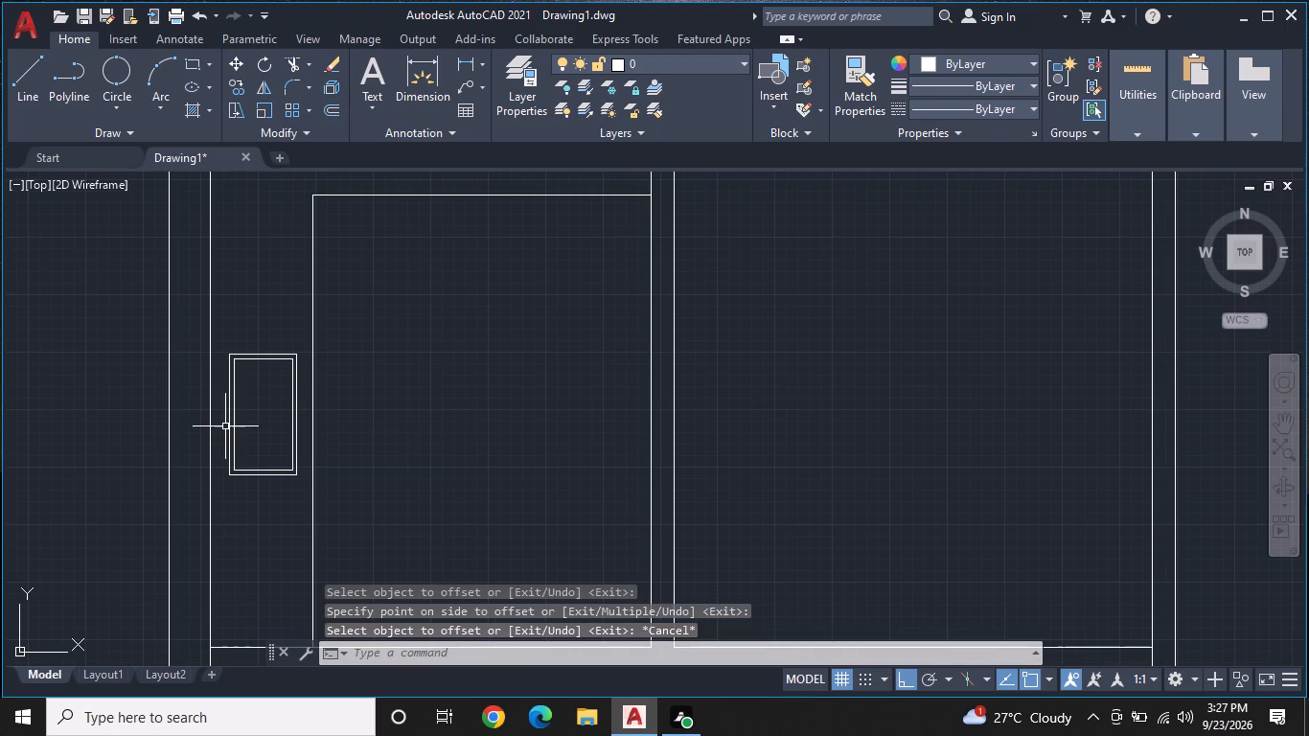
Draw a horizontal line across the middle of the inner rectangle, from its right side to its left side.
text(L)
key(space)
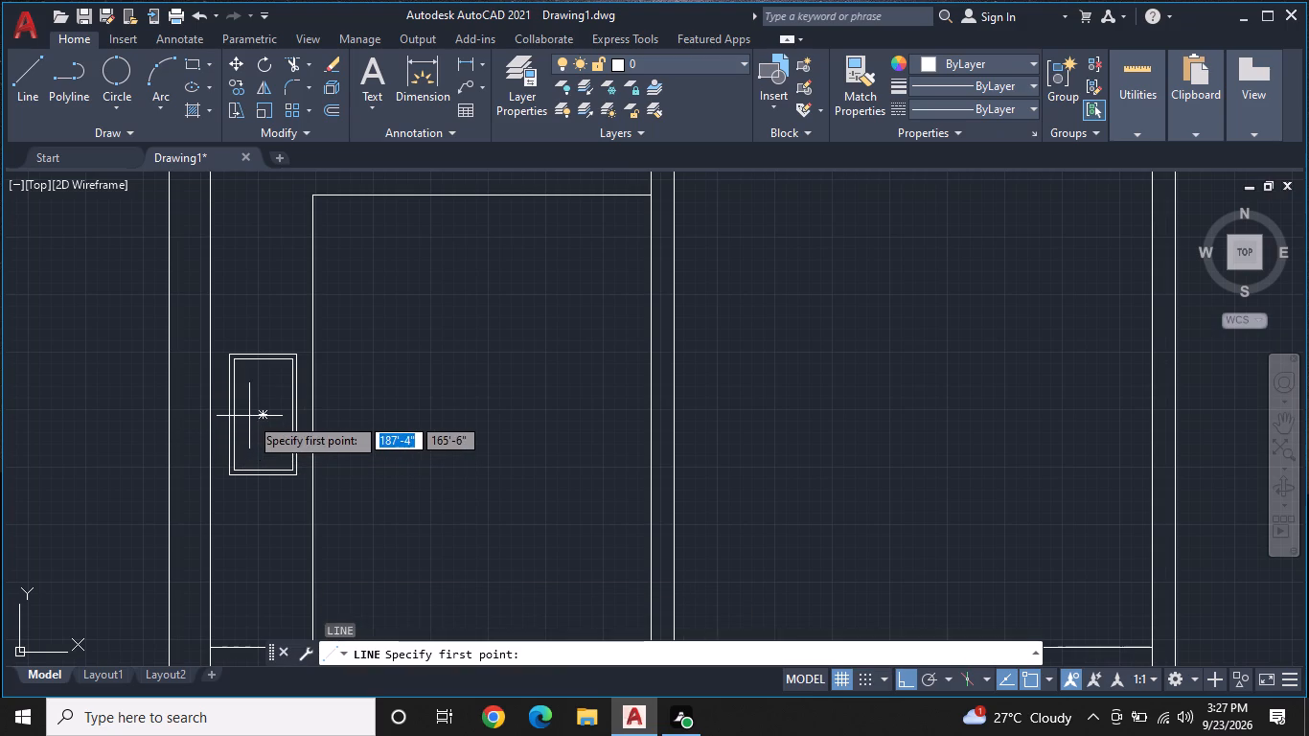
double_click(264, 419)
click(290, 421)
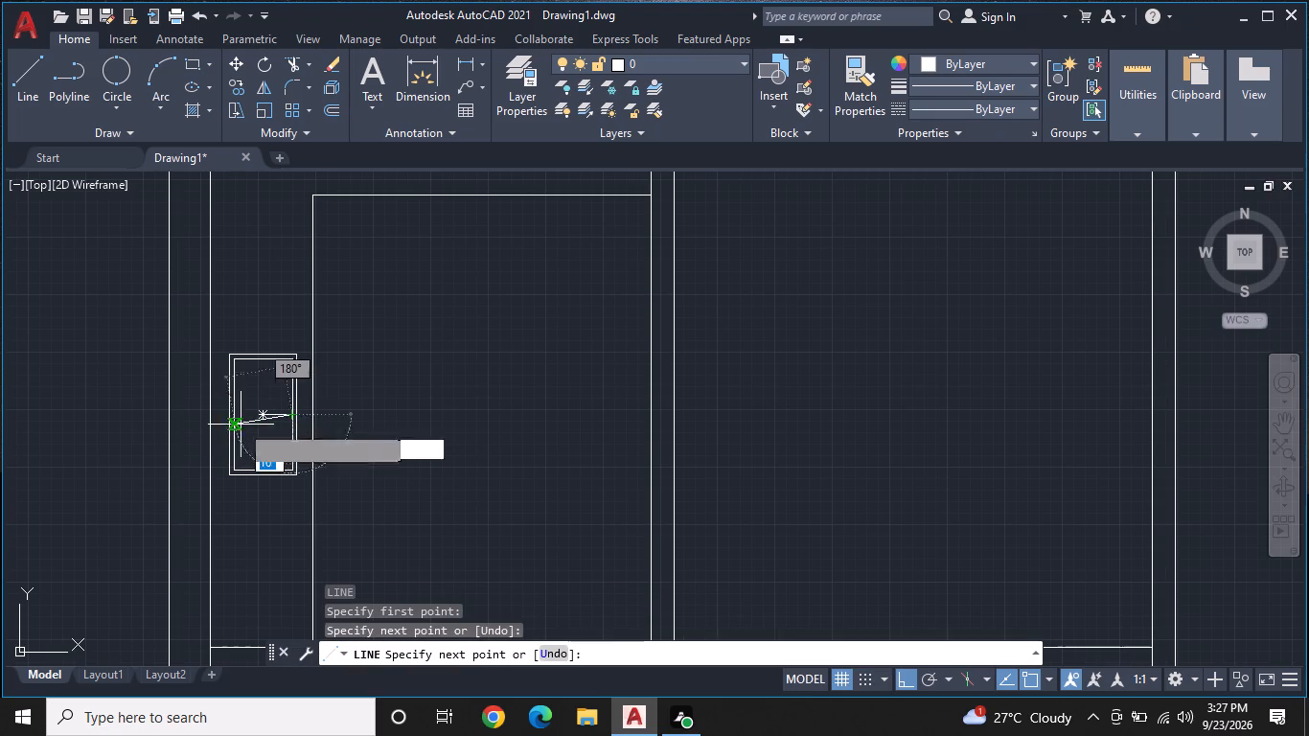
click(235, 407)
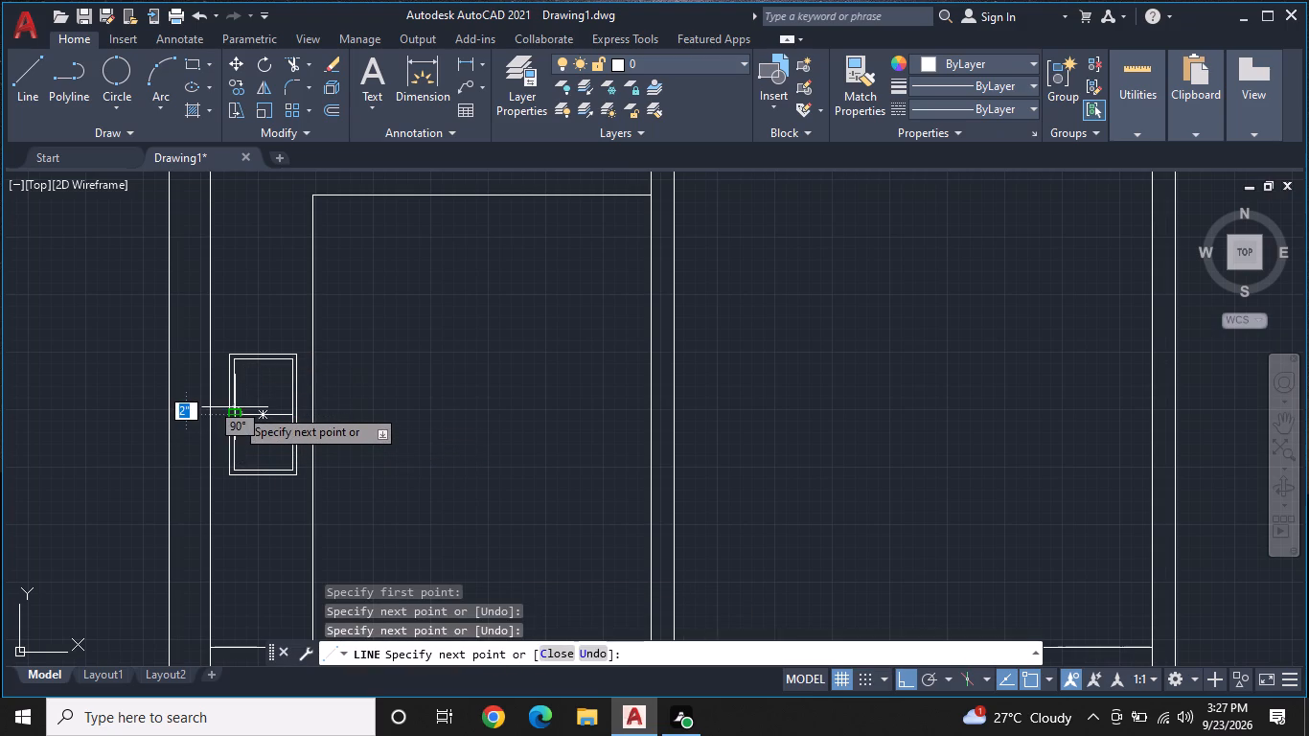
key(Escape)
Draw a vertical line from the dividing line's right end down to the inner rectangle's lower-right corner.
scroll(272, 427, up, 1)
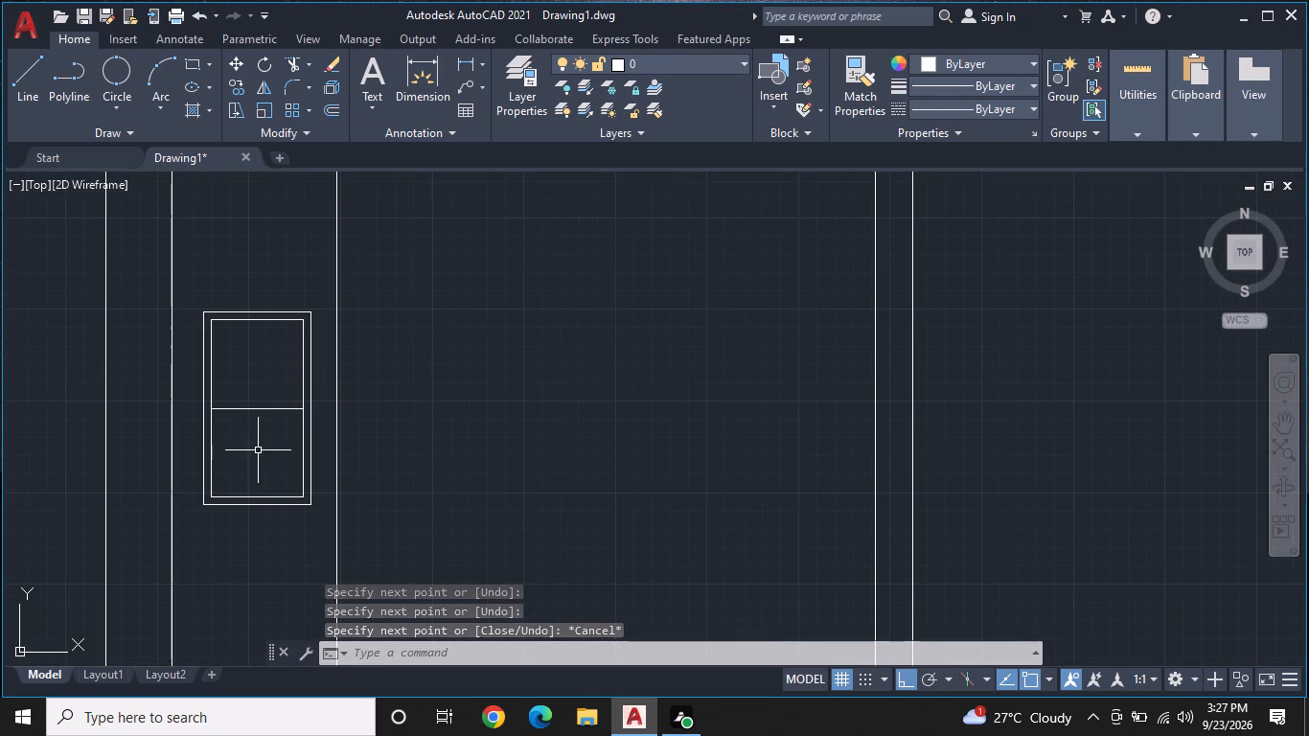
middle_drag(261, 455, 263, 415)
key(l)
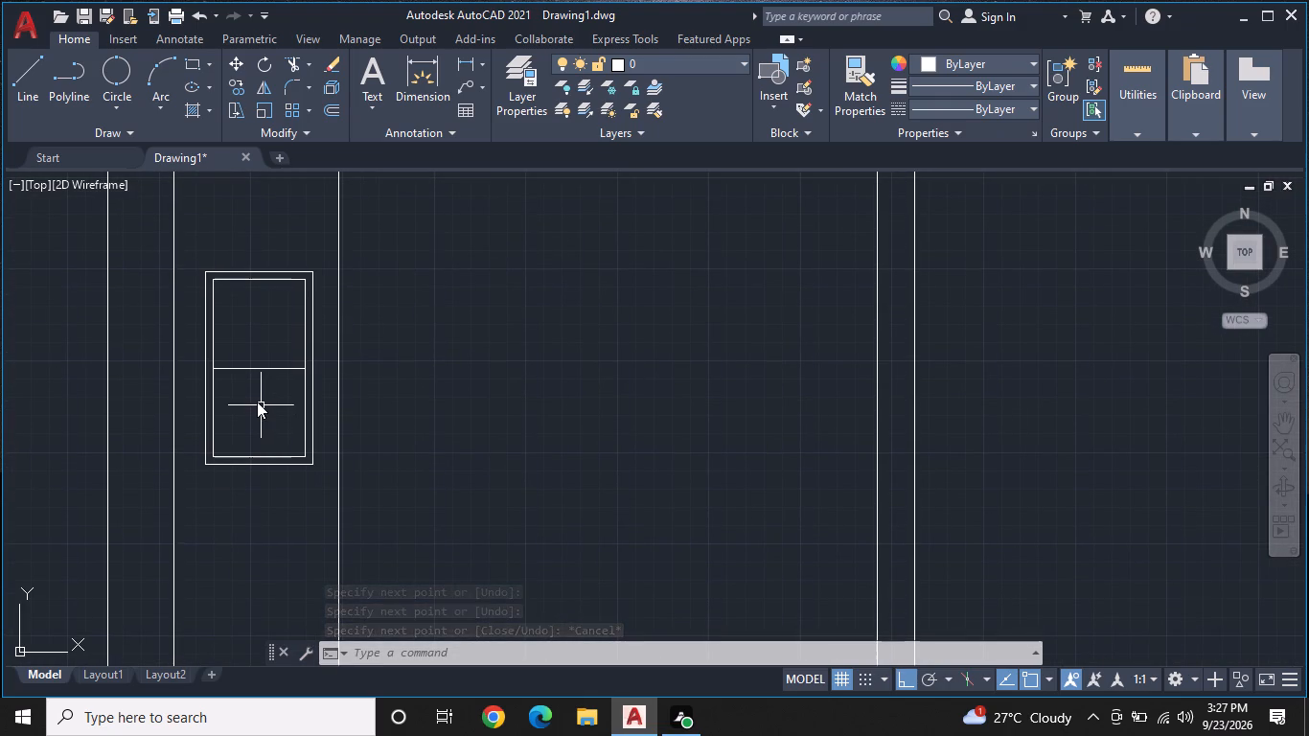
key(space)
click(300, 370)
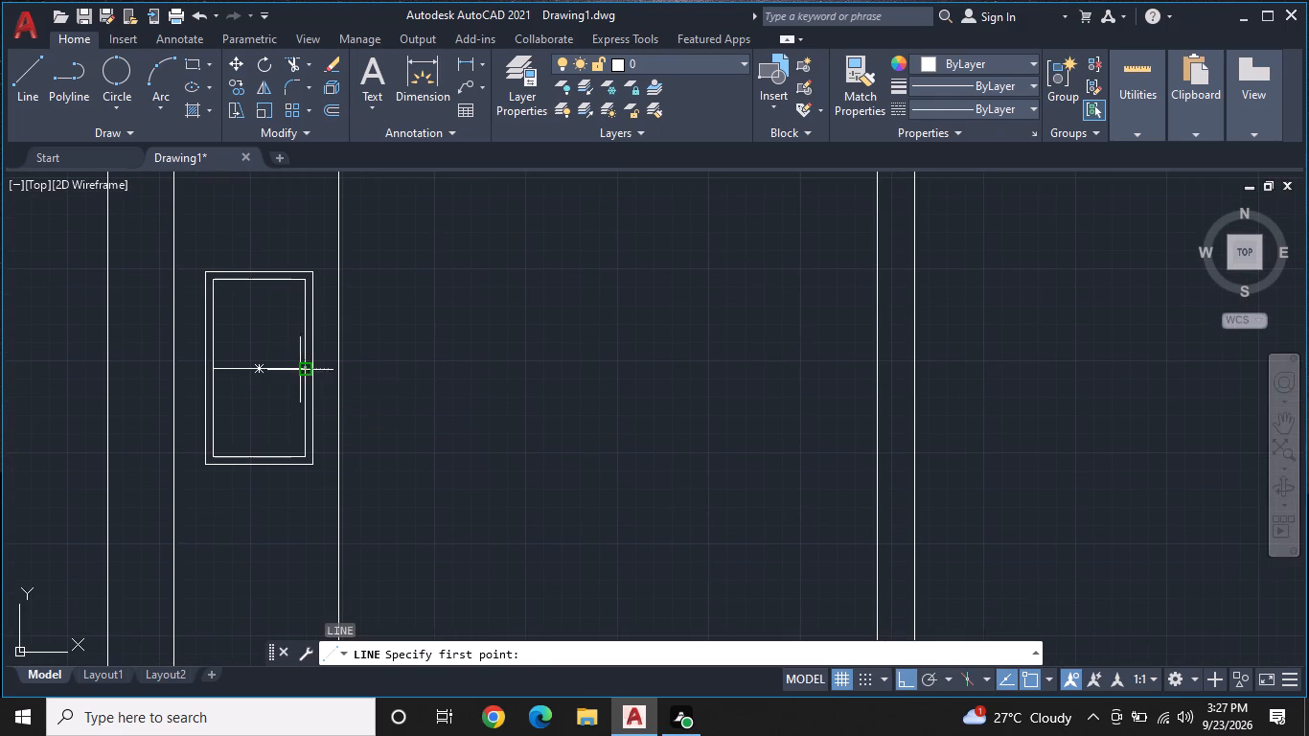
click(300, 460)
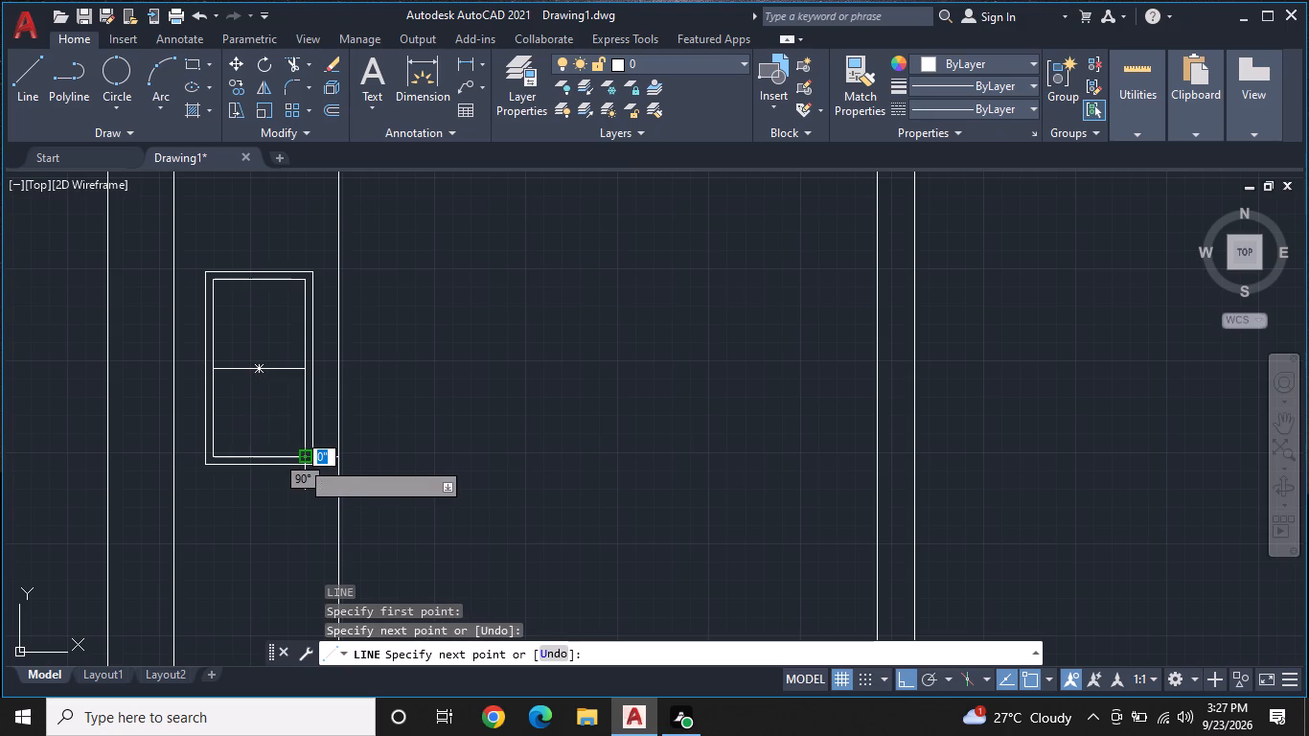
key(Escape)
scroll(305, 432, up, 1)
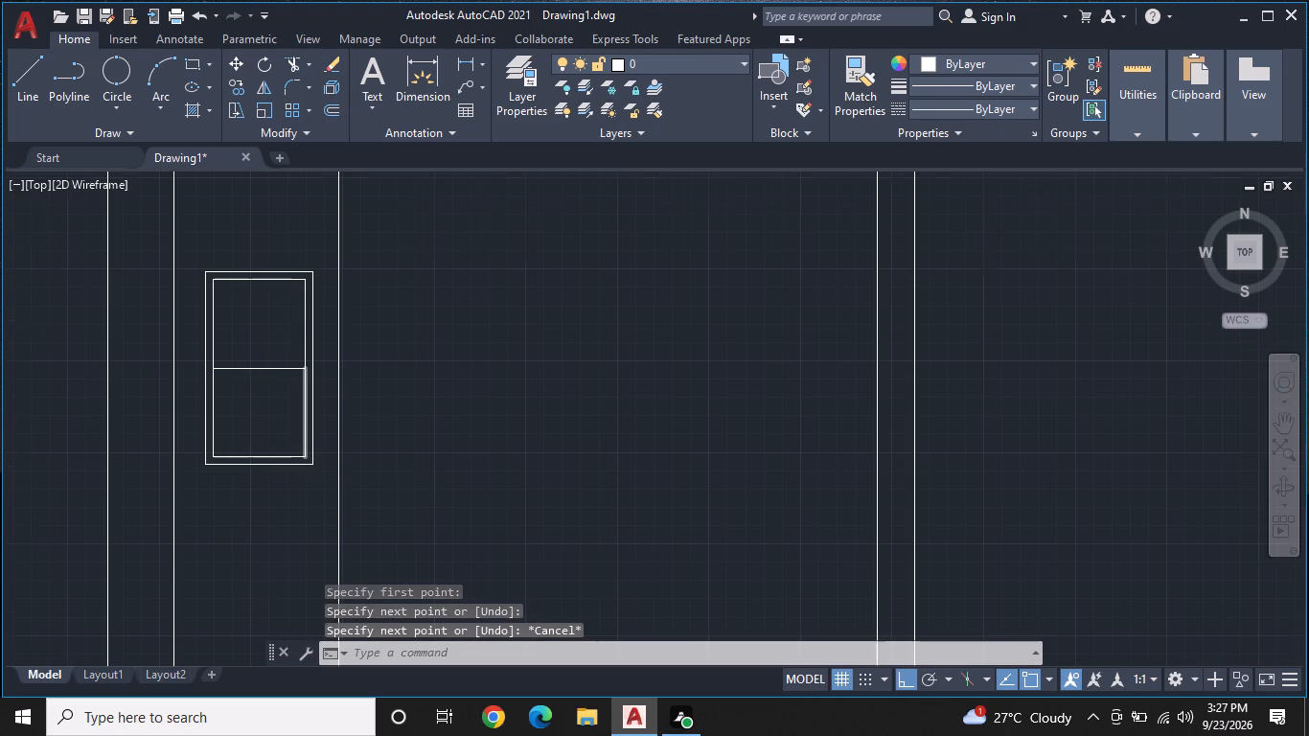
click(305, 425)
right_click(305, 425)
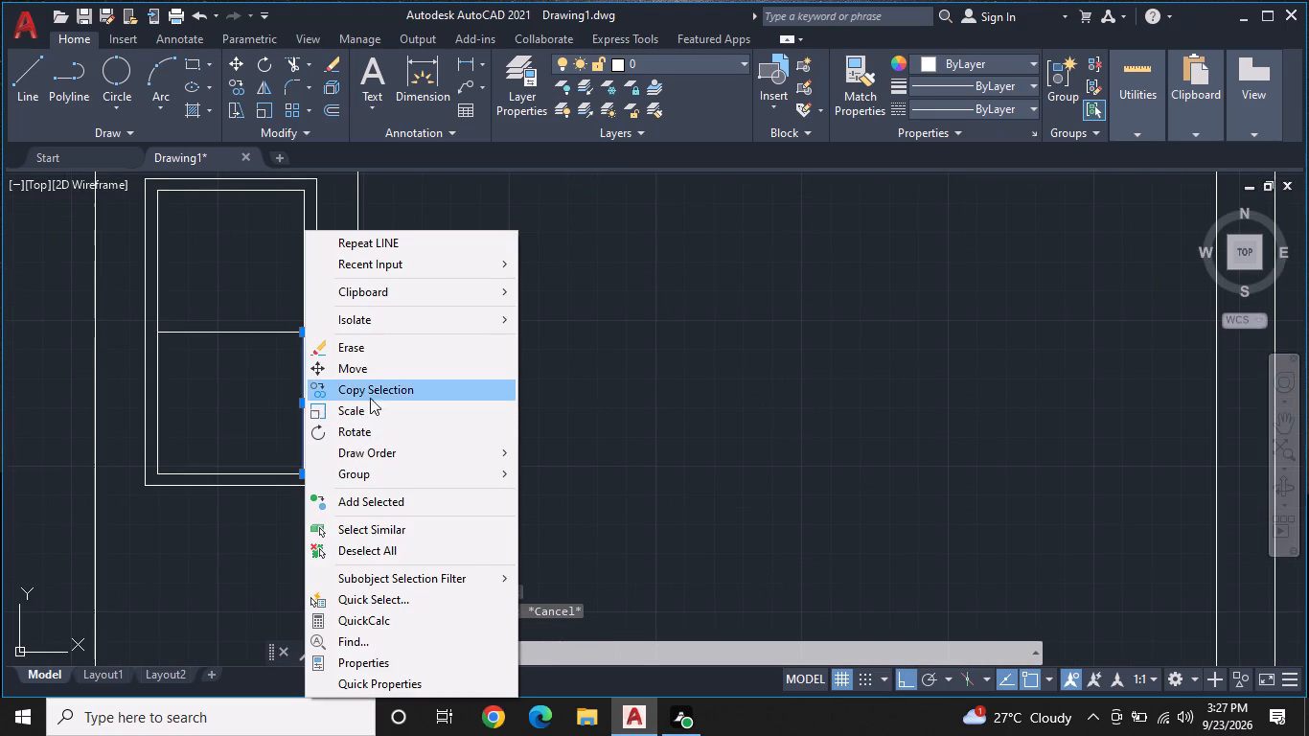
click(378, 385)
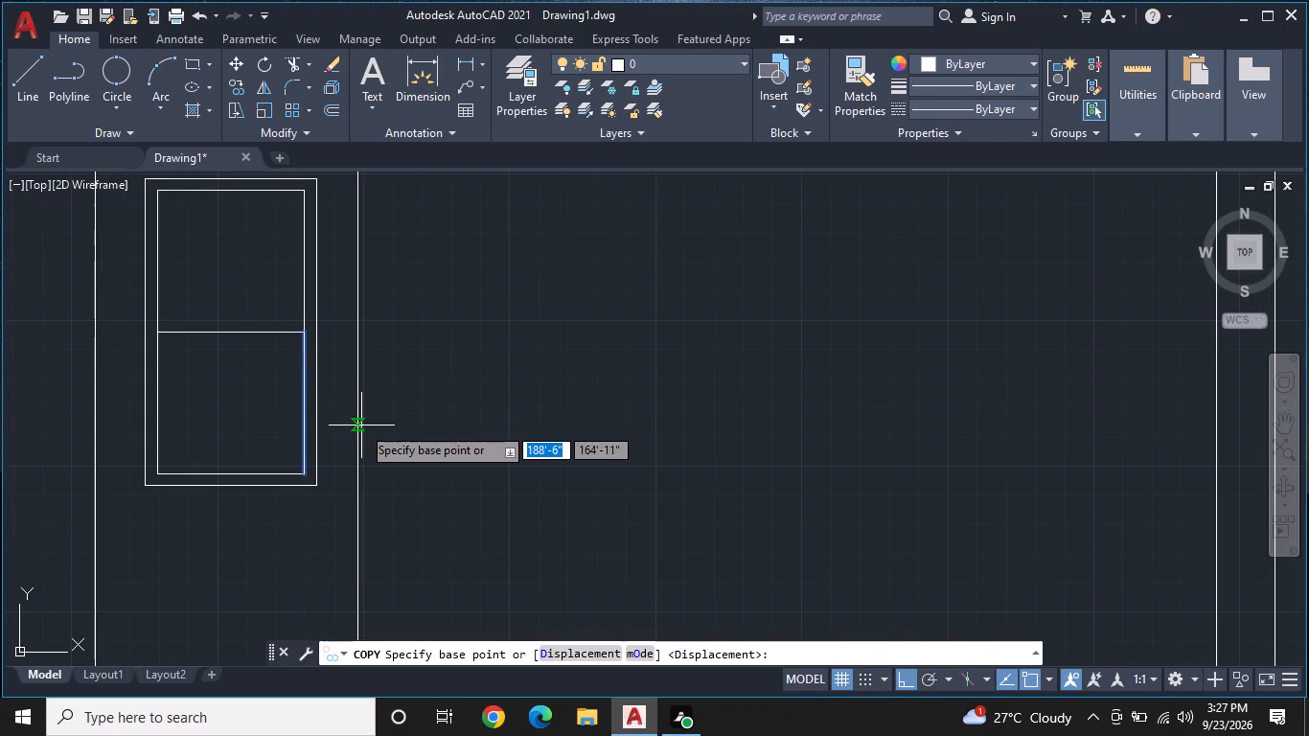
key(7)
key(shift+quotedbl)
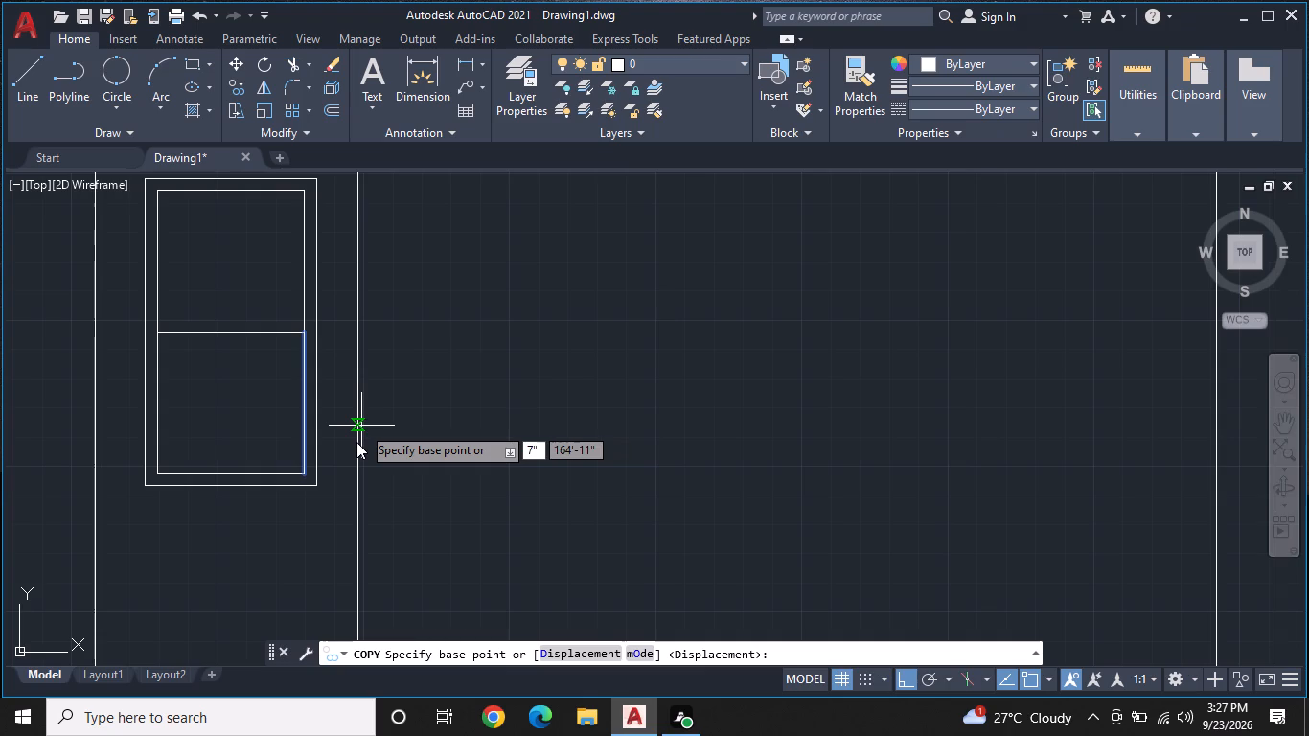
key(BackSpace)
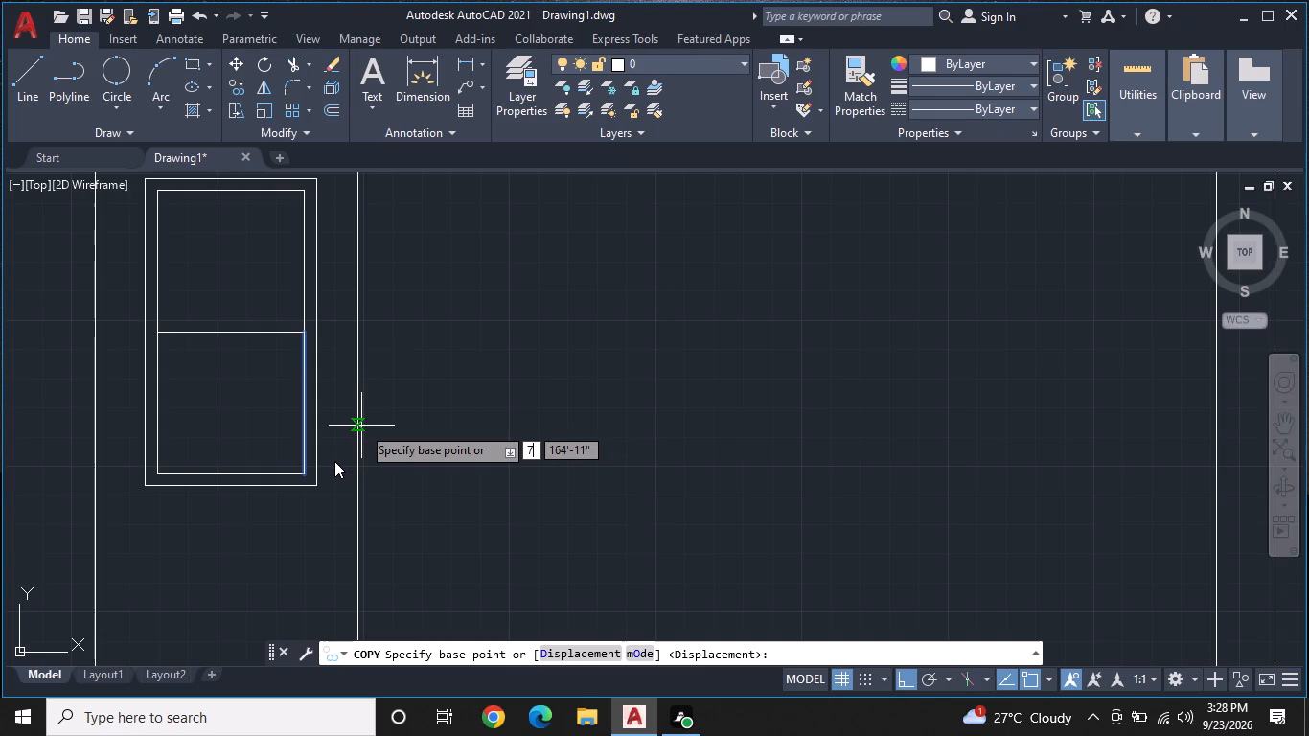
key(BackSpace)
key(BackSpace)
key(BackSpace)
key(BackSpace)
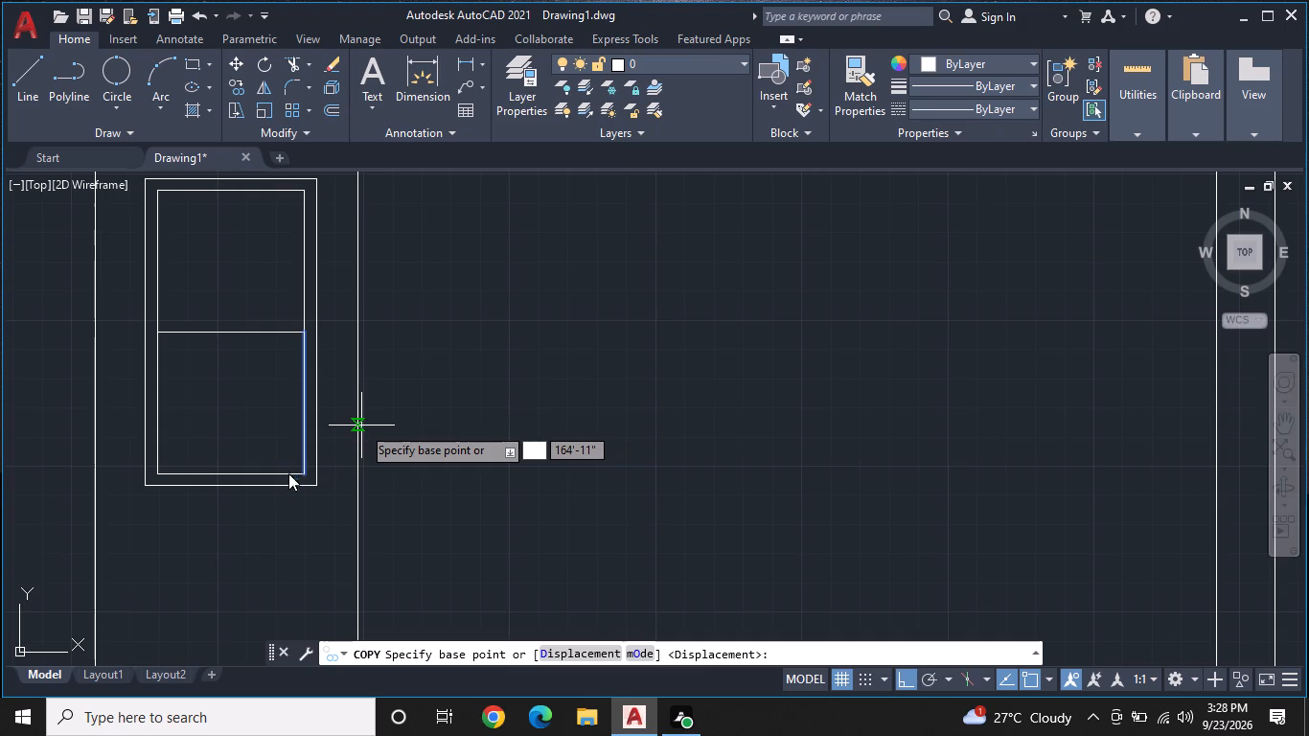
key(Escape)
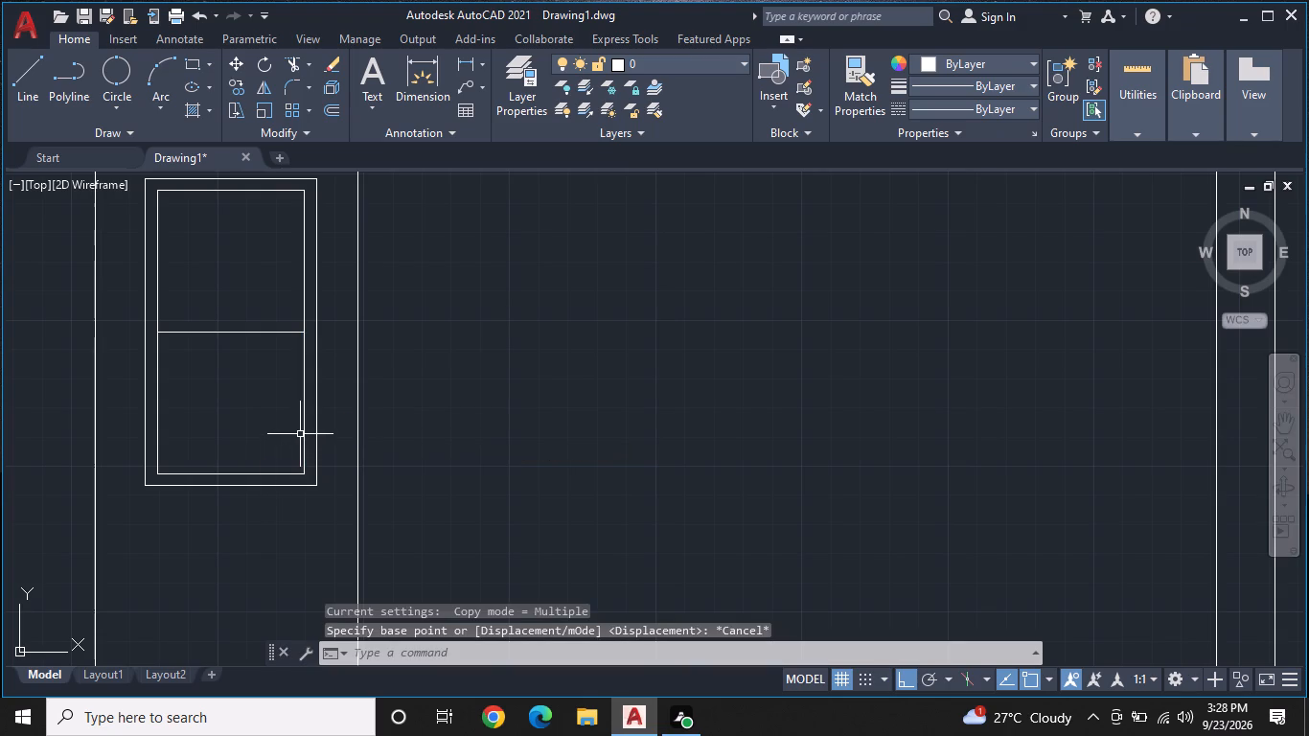
Copy the short vertical line as an array of 7 items, fitted from the inner rectangle's lower-right corner to its lower-left corner.
click(304, 426)
right_click(295, 436)
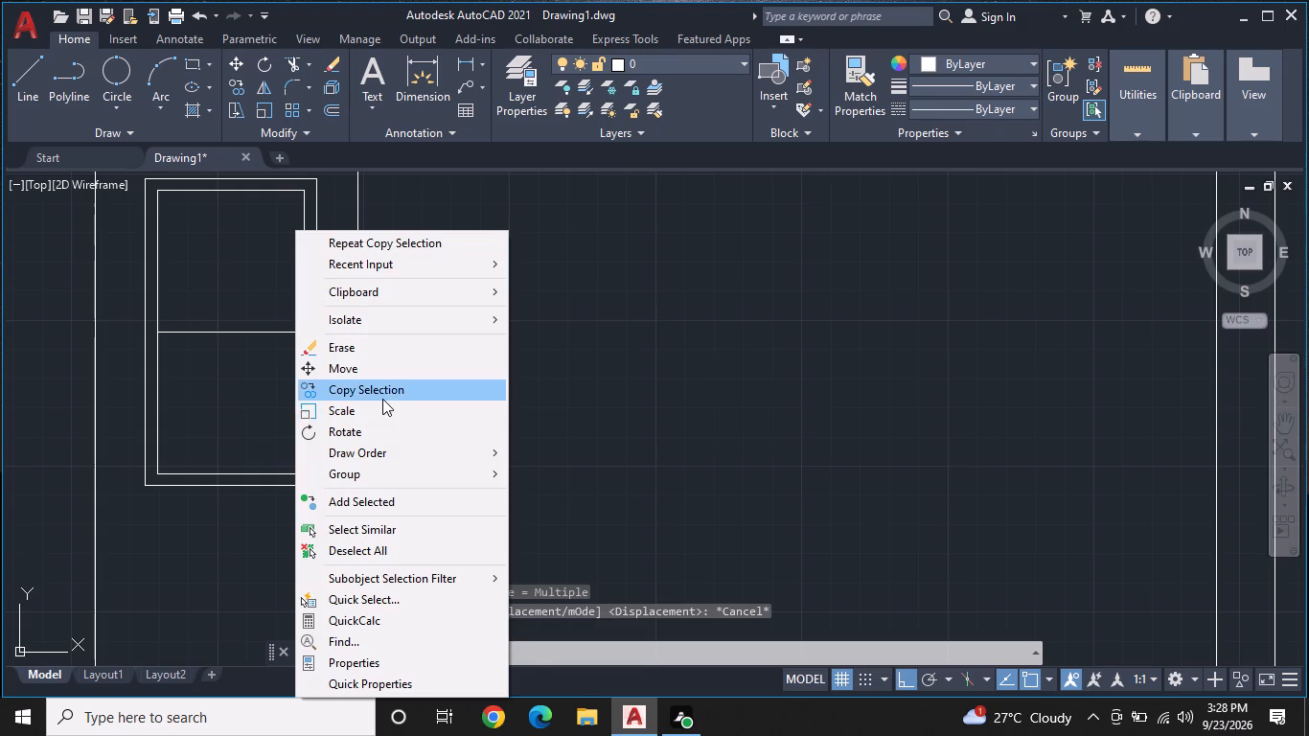
click(385, 393)
click(307, 469)
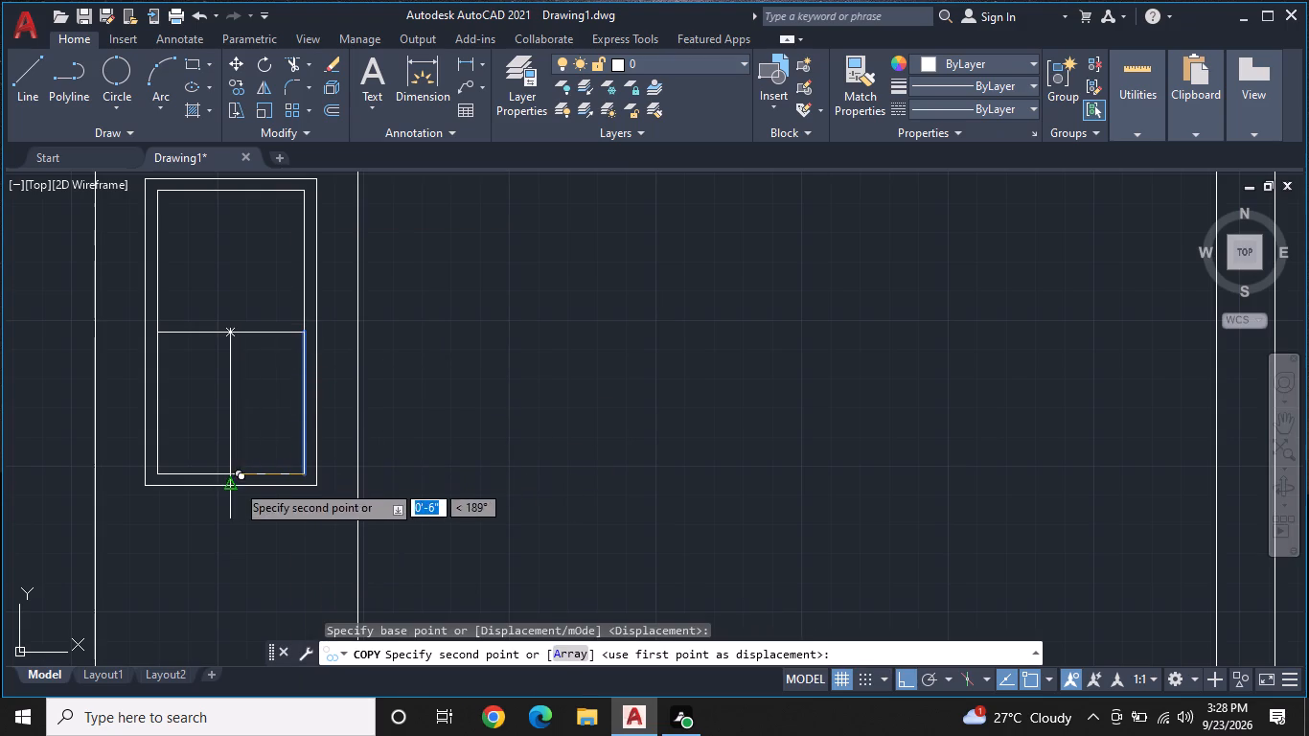
key(a)
key(space)
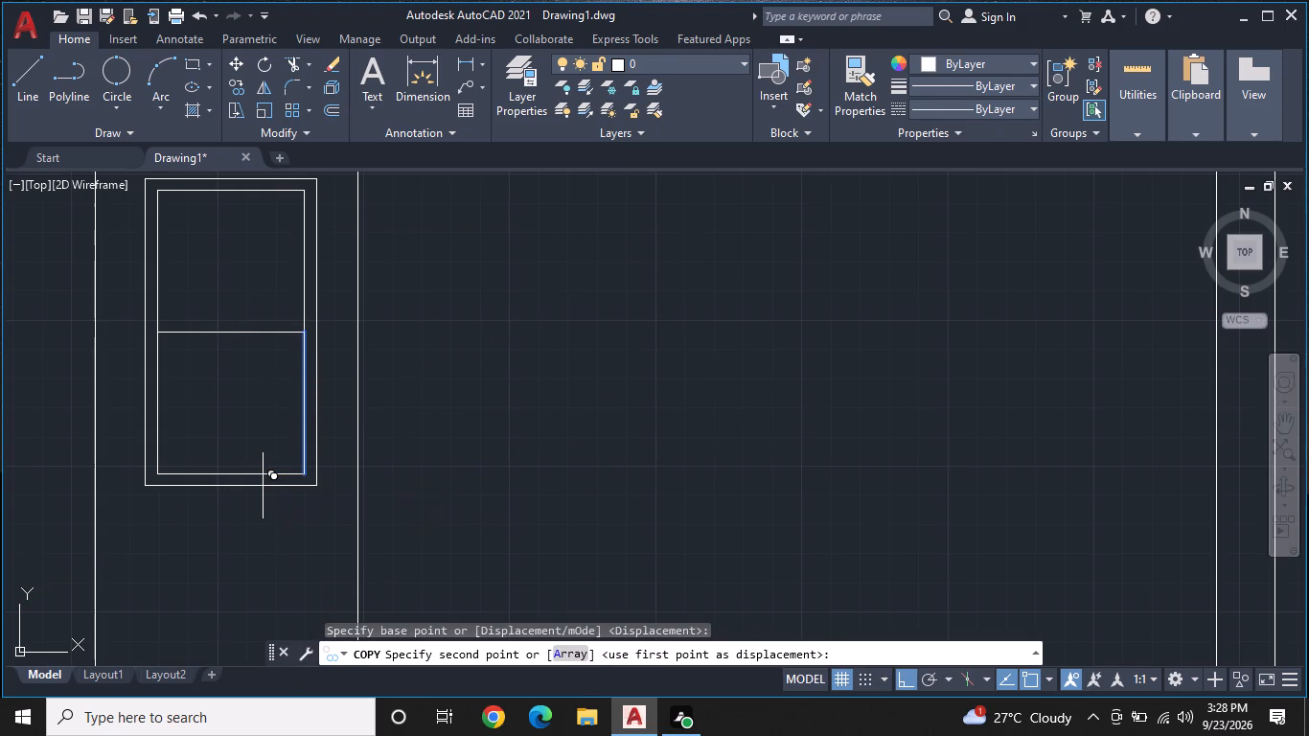
key(7)
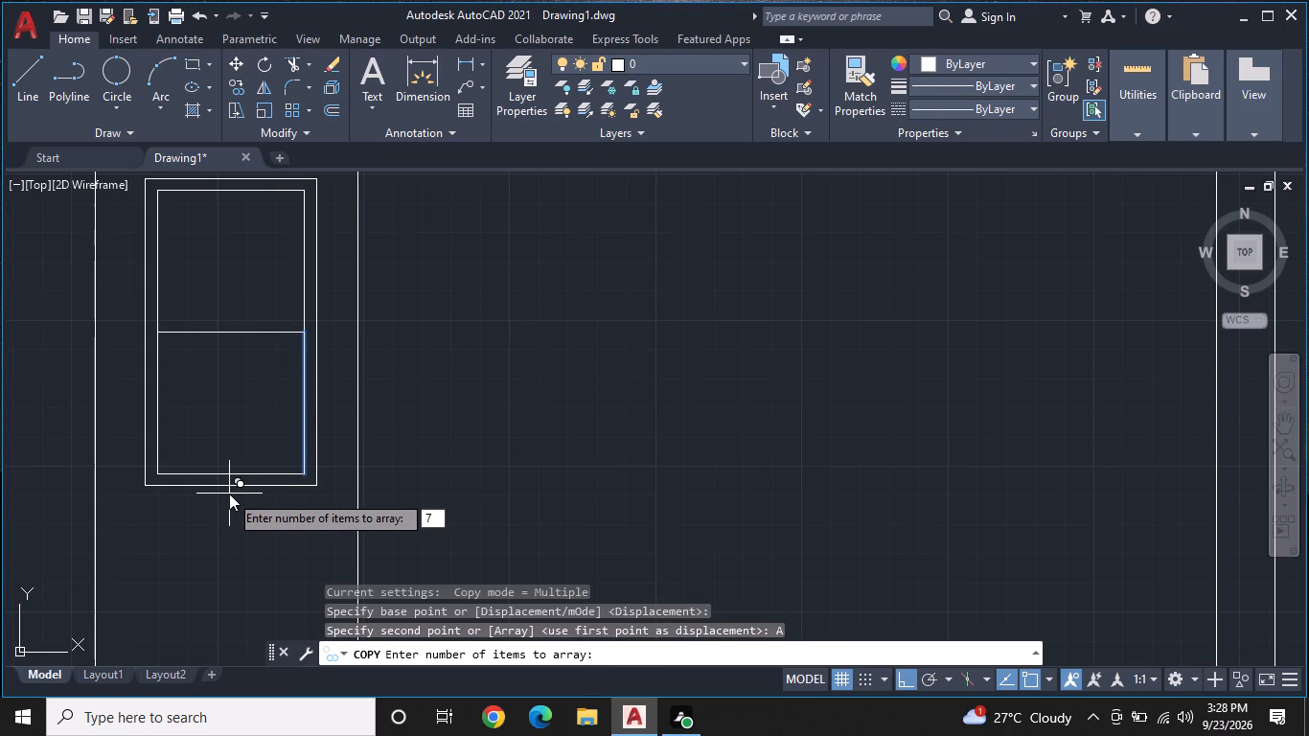
key(Return)
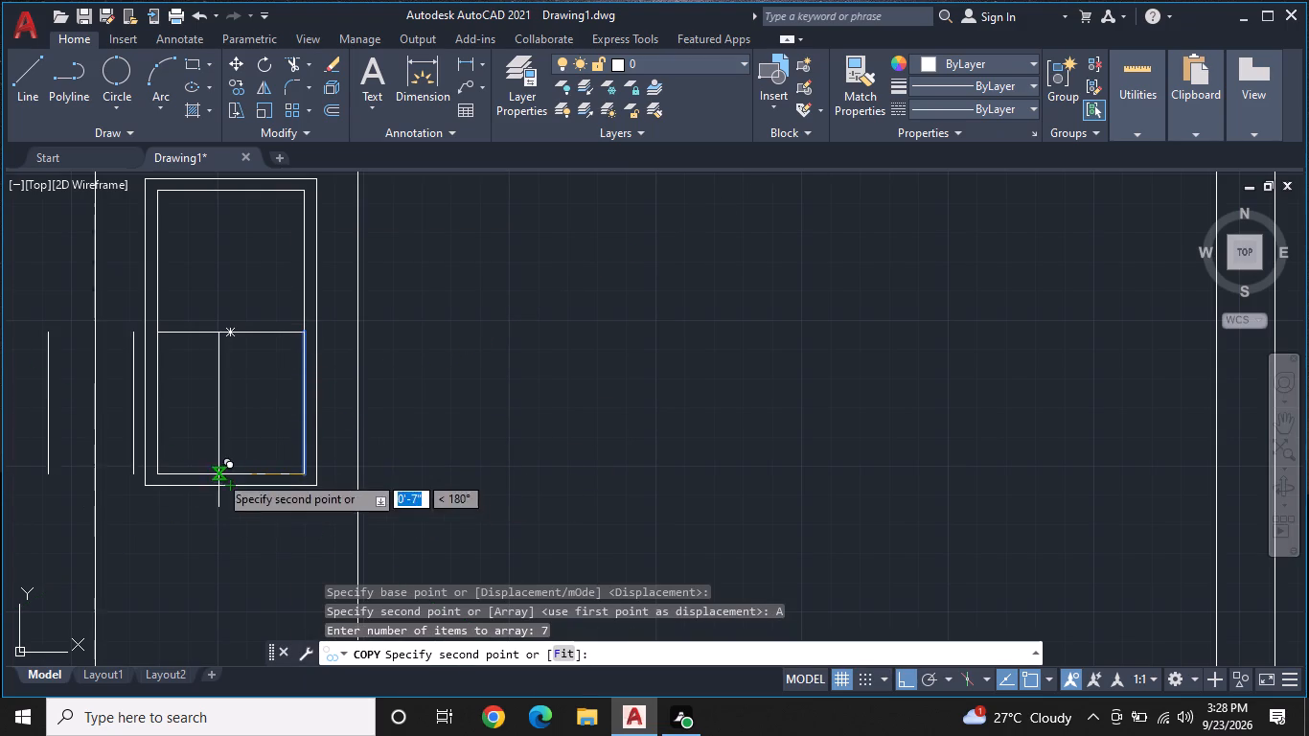
click(572, 656)
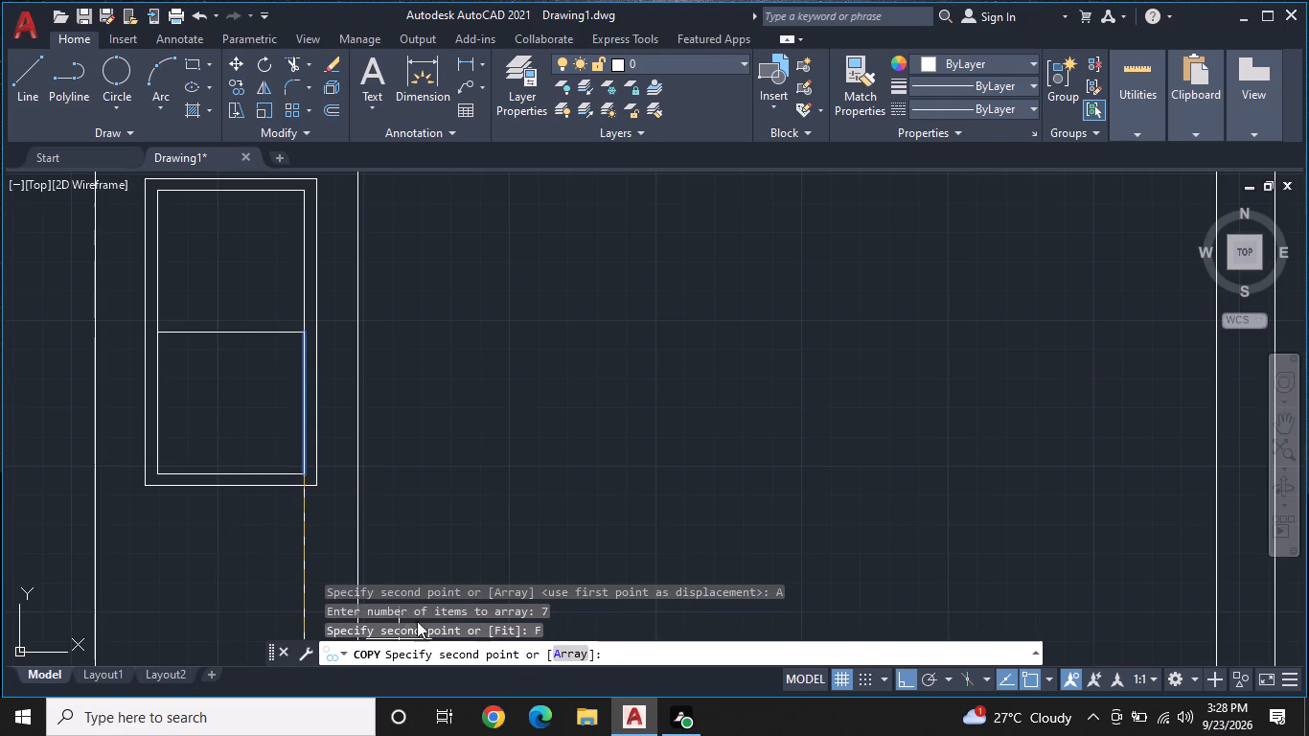
scroll(163, 473, up, 3)
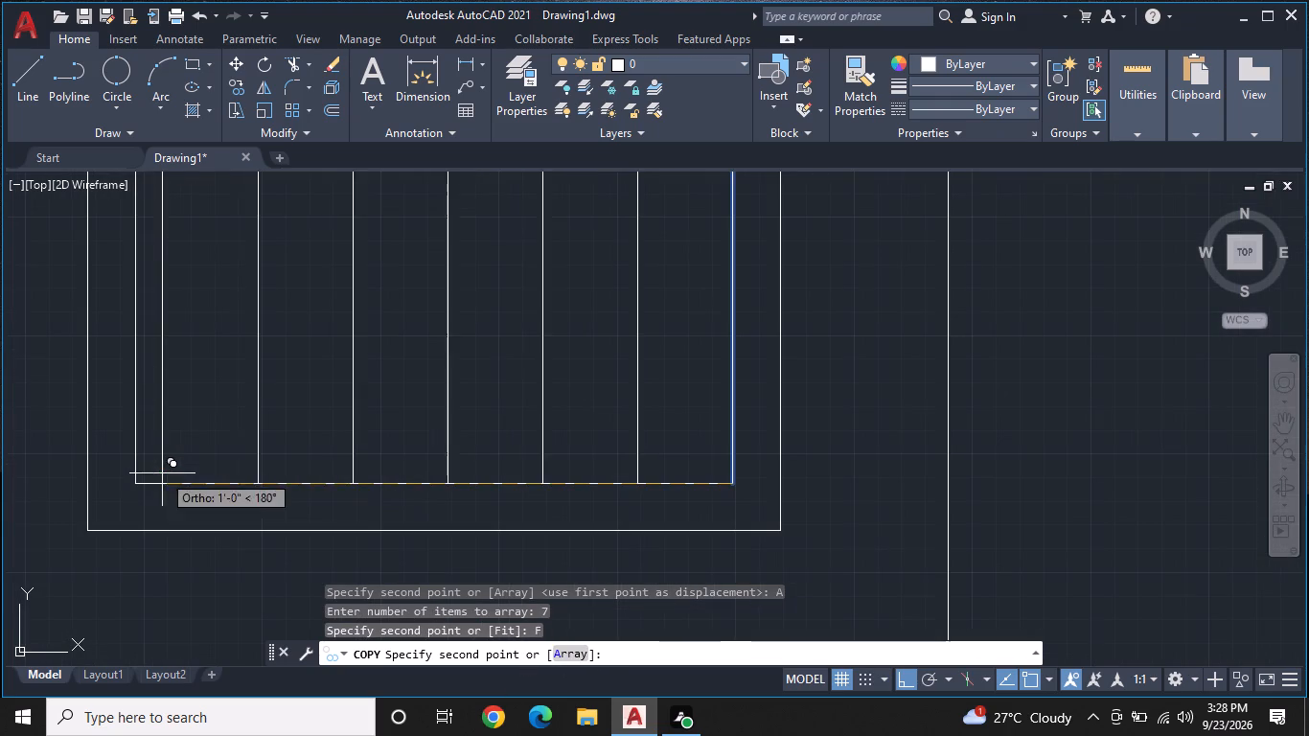
click(134, 479)
scroll(194, 467, down, 3)
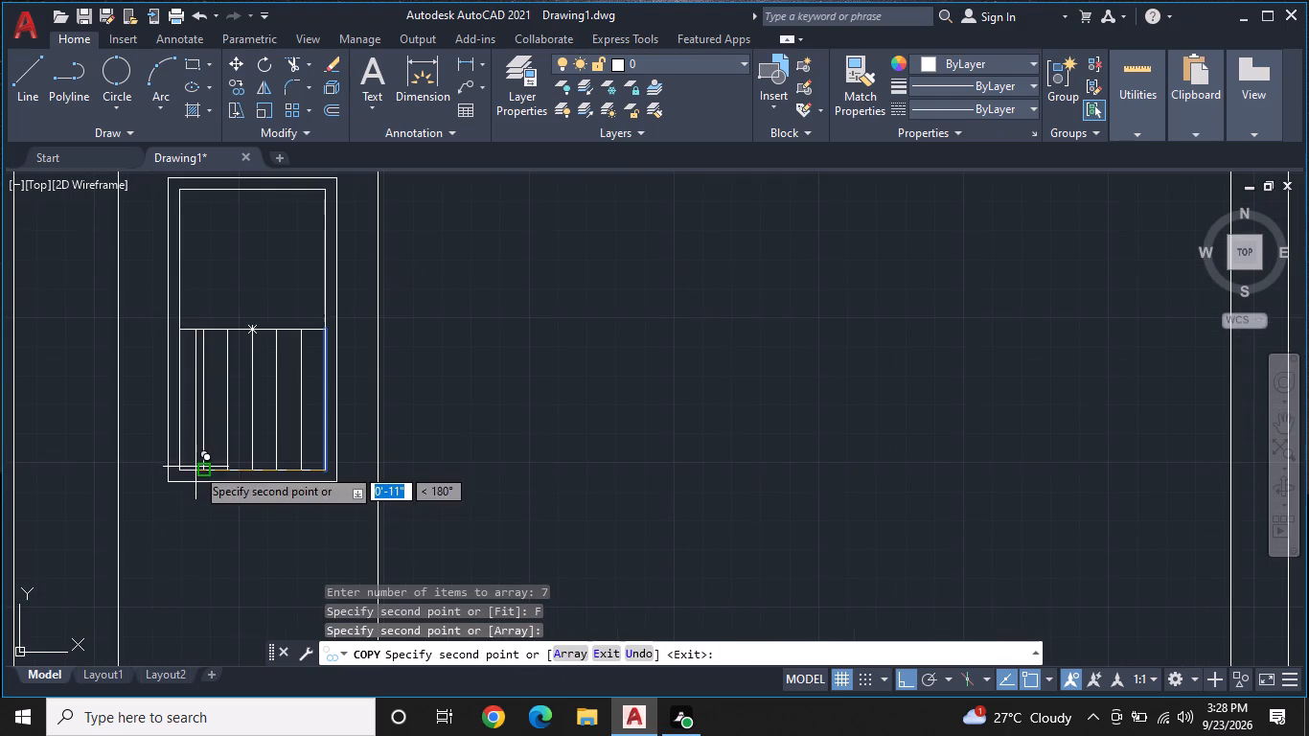
key(Escape)
Start a line for the empty upper half of the inner rectangle.
scroll(242, 410, down, 2)
middle_drag(245, 373, 218, 433)
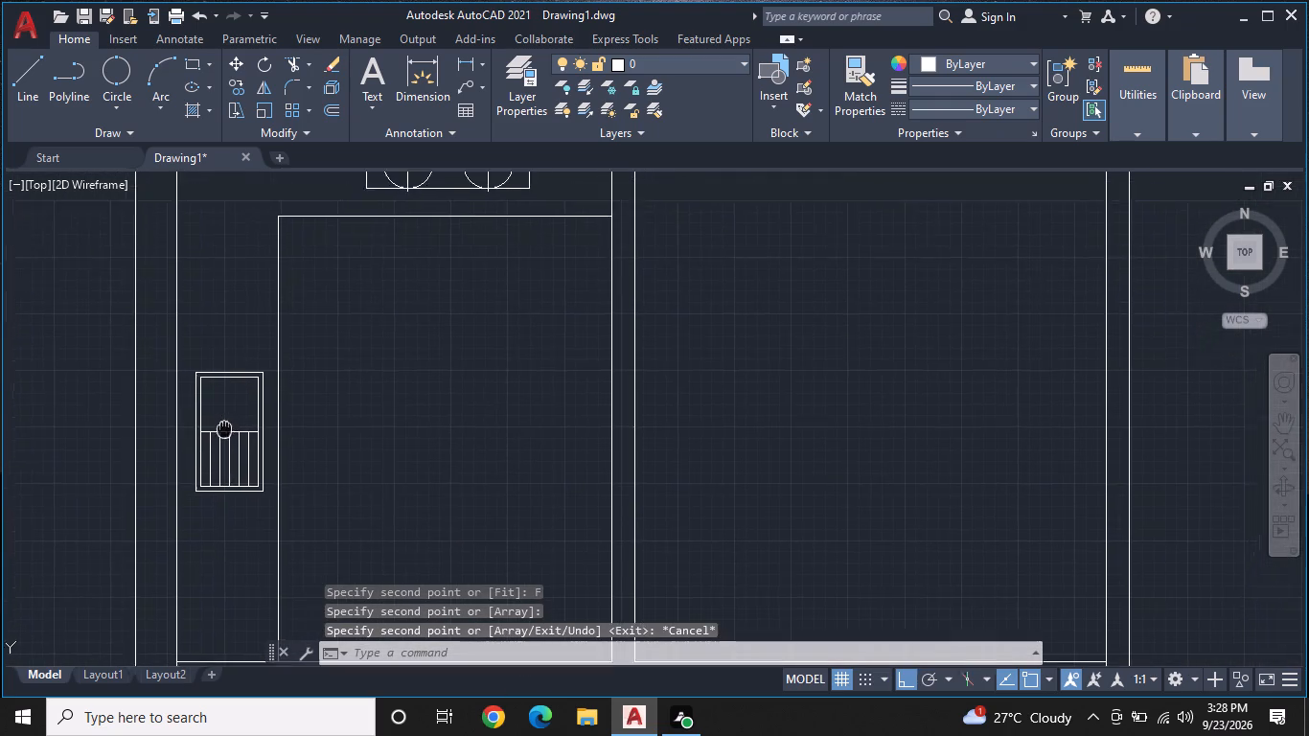
scroll(218, 425, up, 1)
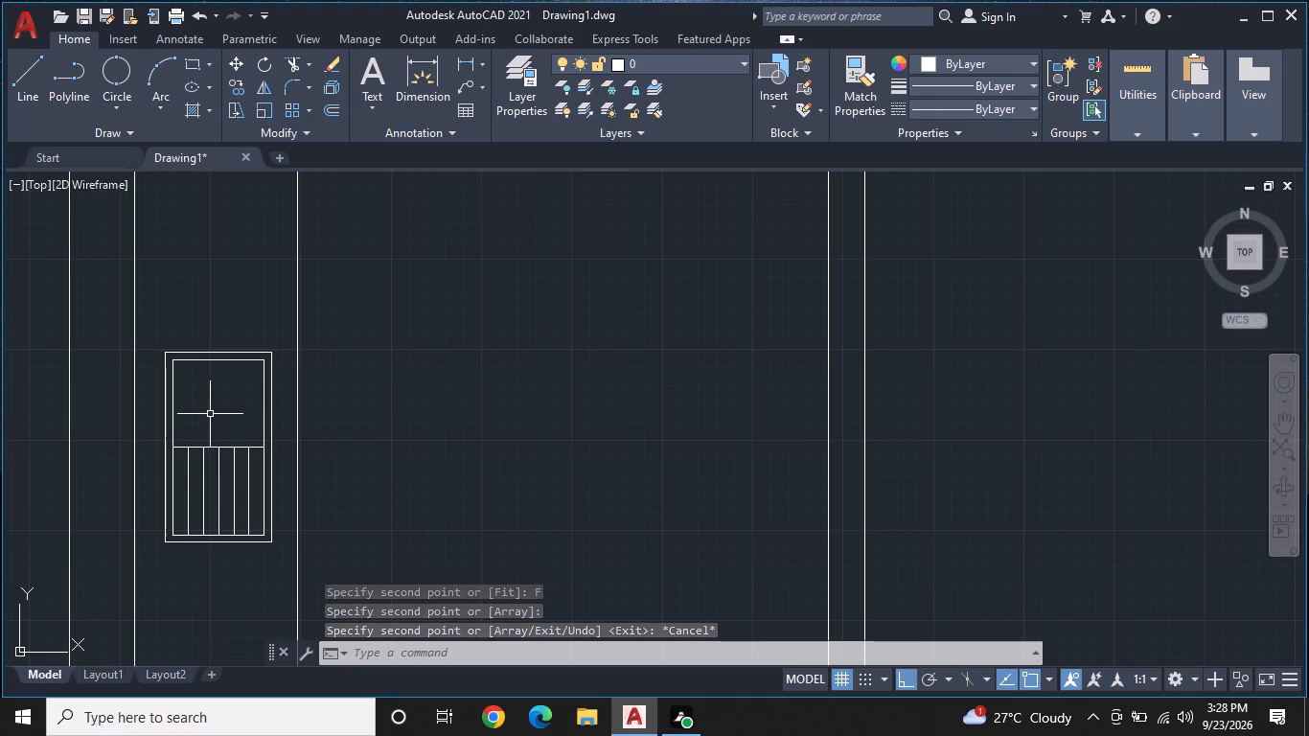
middle_drag(214, 421, 246, 454)
scroll(230, 460, up, 1)
text(L)
key(space)
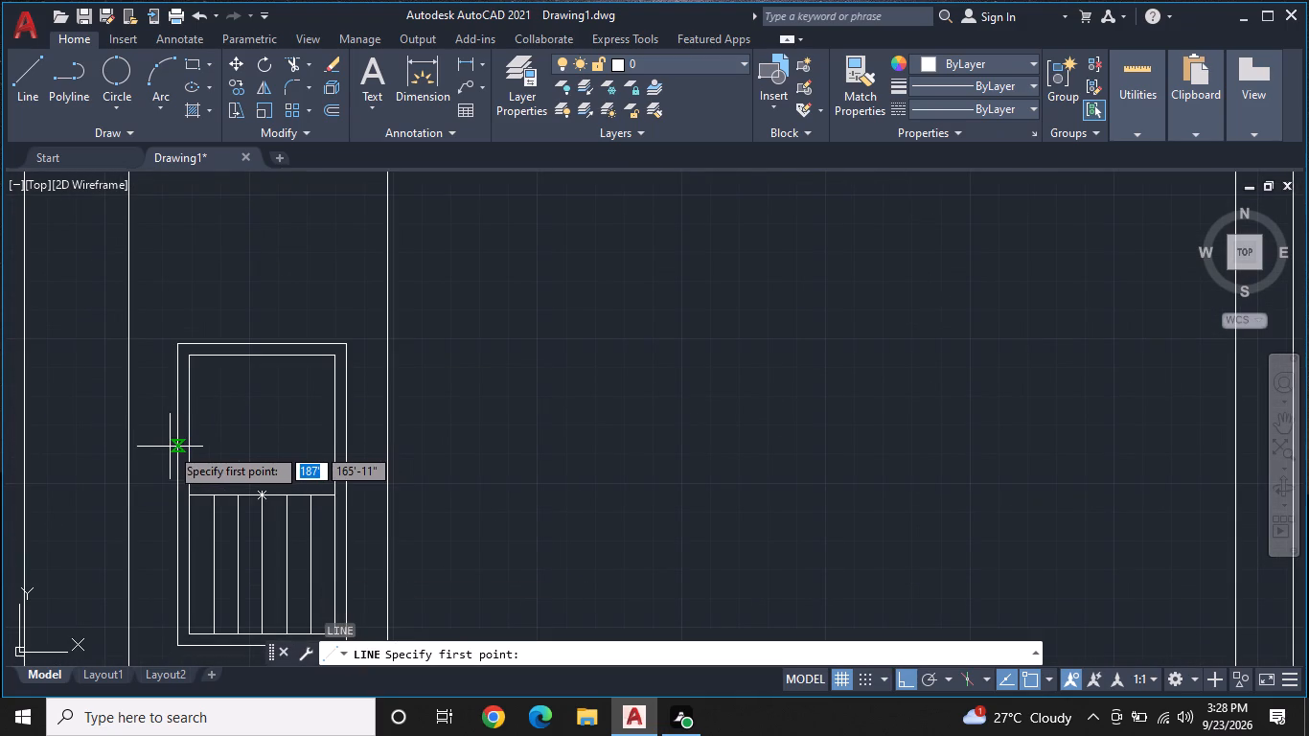
With Ortho off, draw two parallel slanted lines, the upper about 4" long, from the outer rectangle's left side into the empty upper half.
click(175, 445)
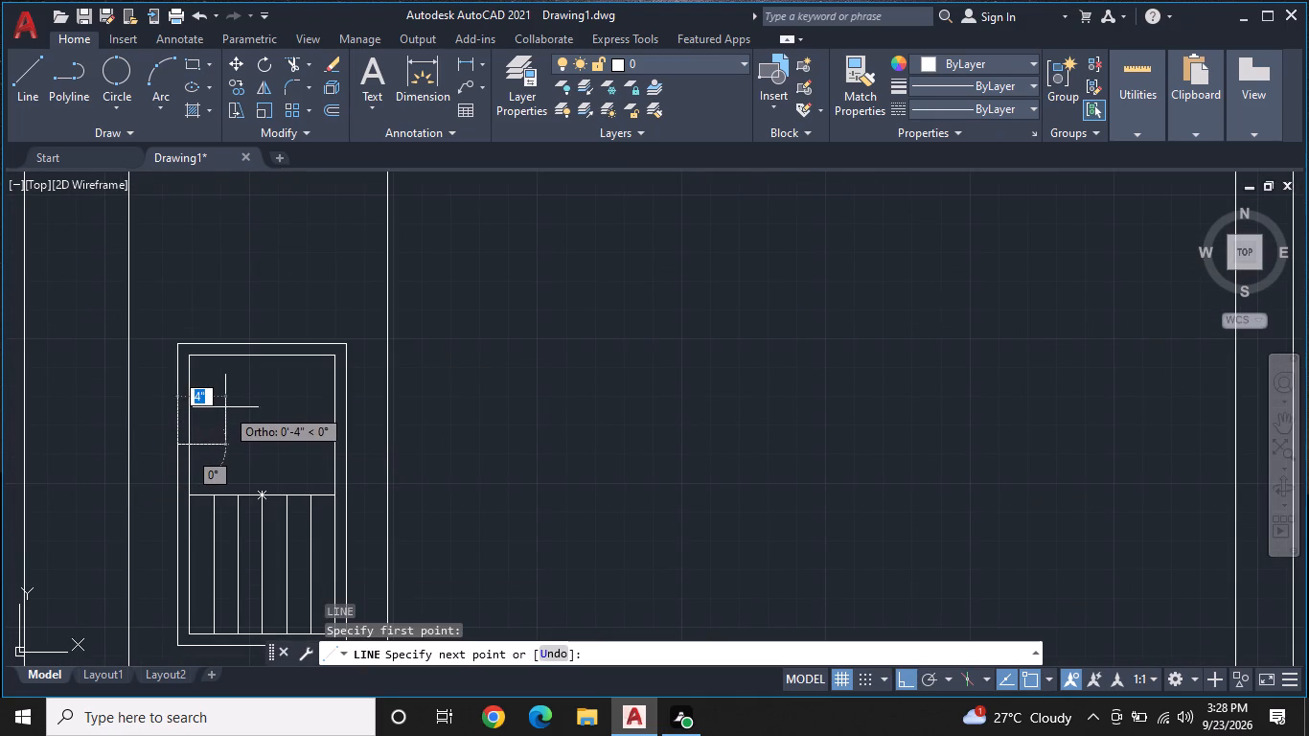
key(F8)
click(225, 406)
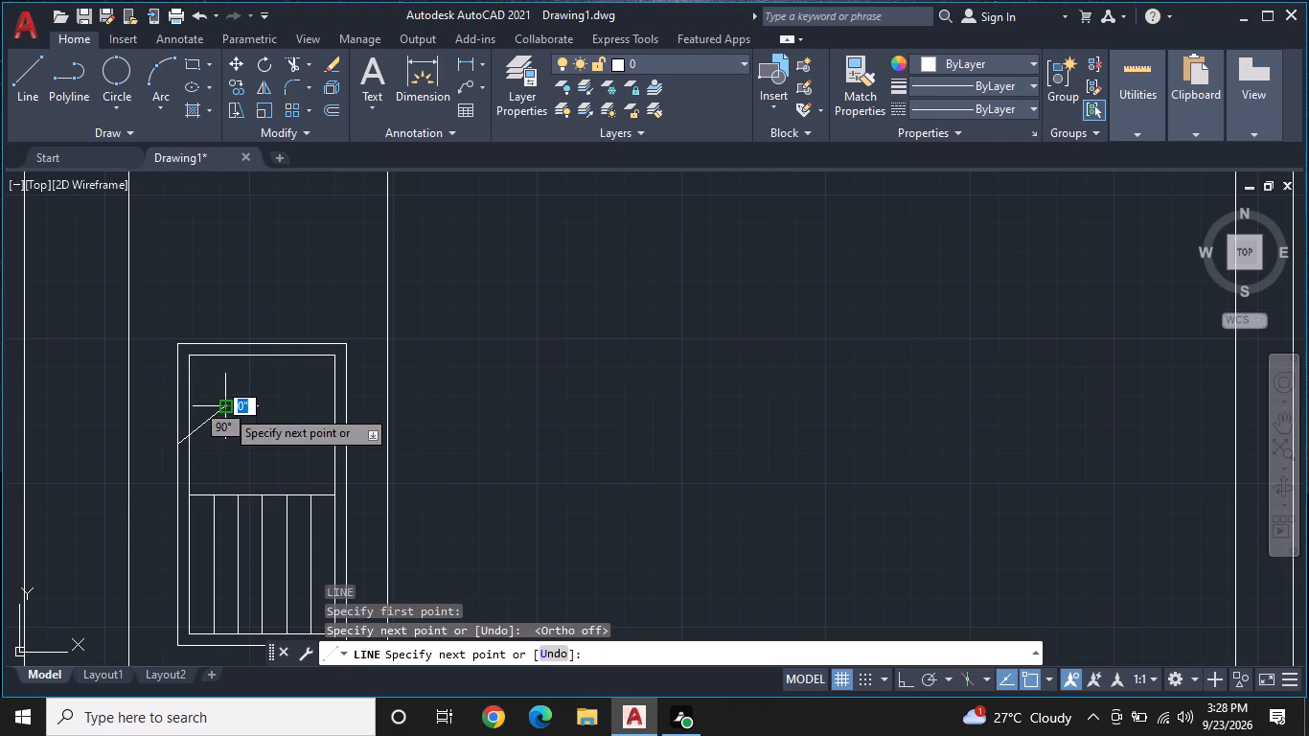
key(space)
key(space)
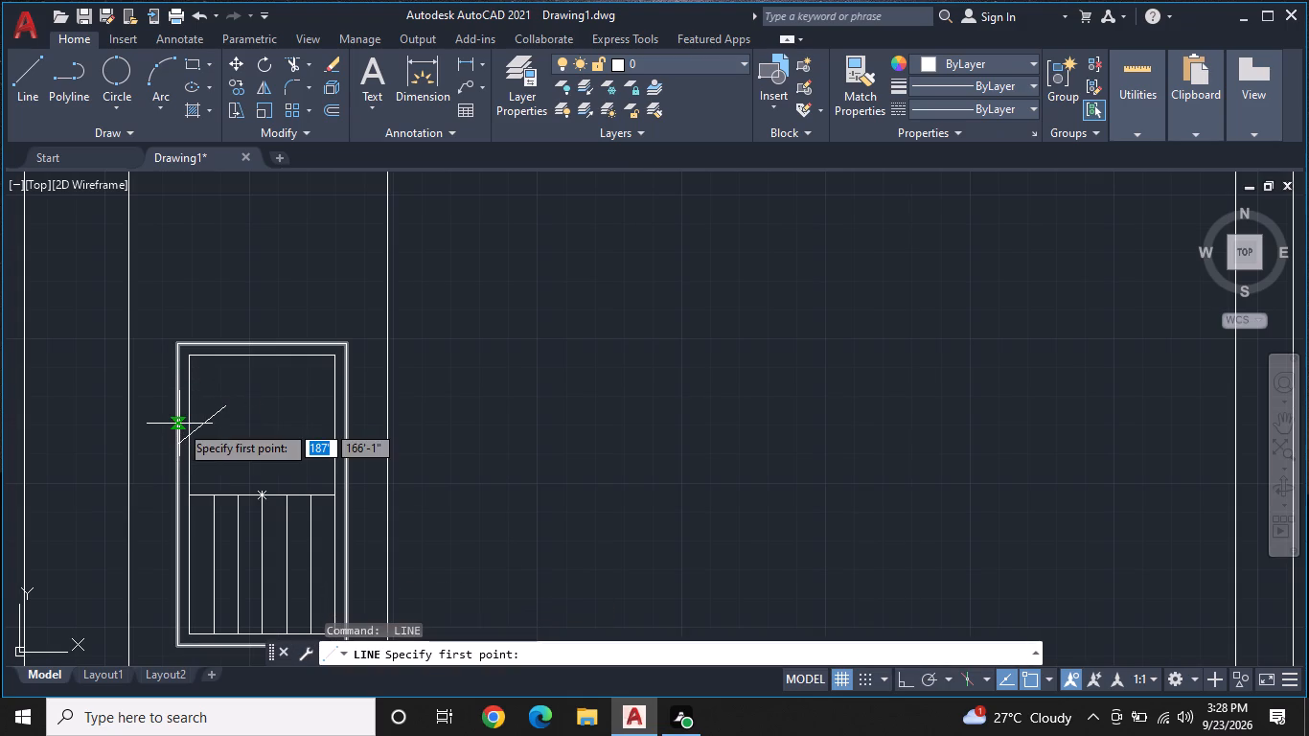
click(179, 424)
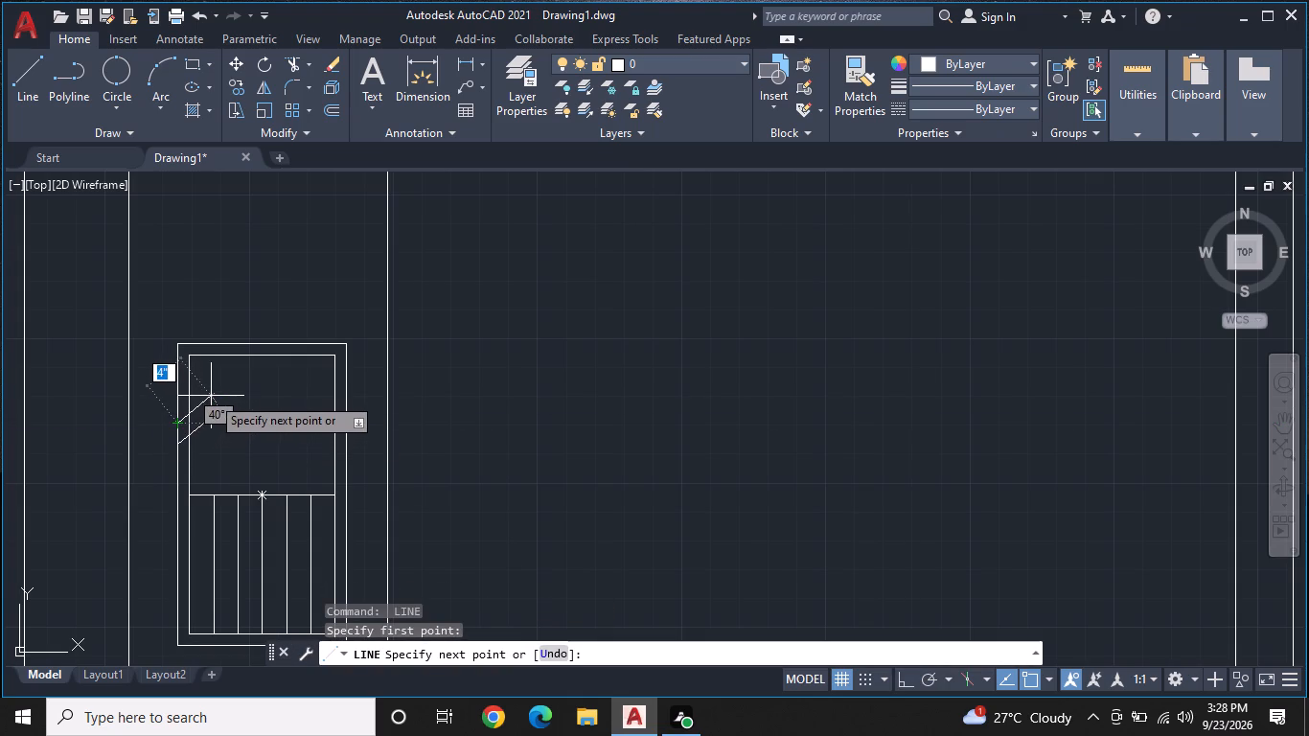
click(211, 396)
key(space)
Draw a two-point circle about 2" in diameter between the free ends of the two slanted lines.
scroll(208, 415, up, 1)
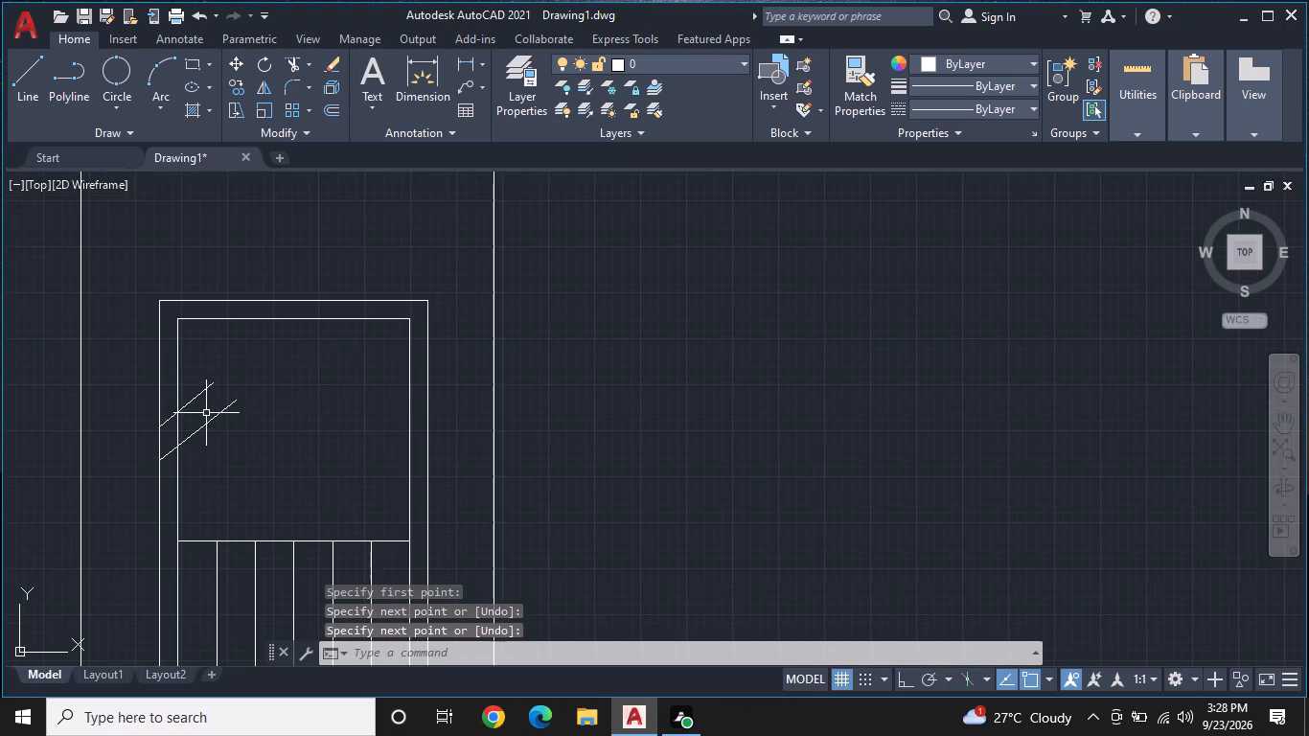
click(107, 85)
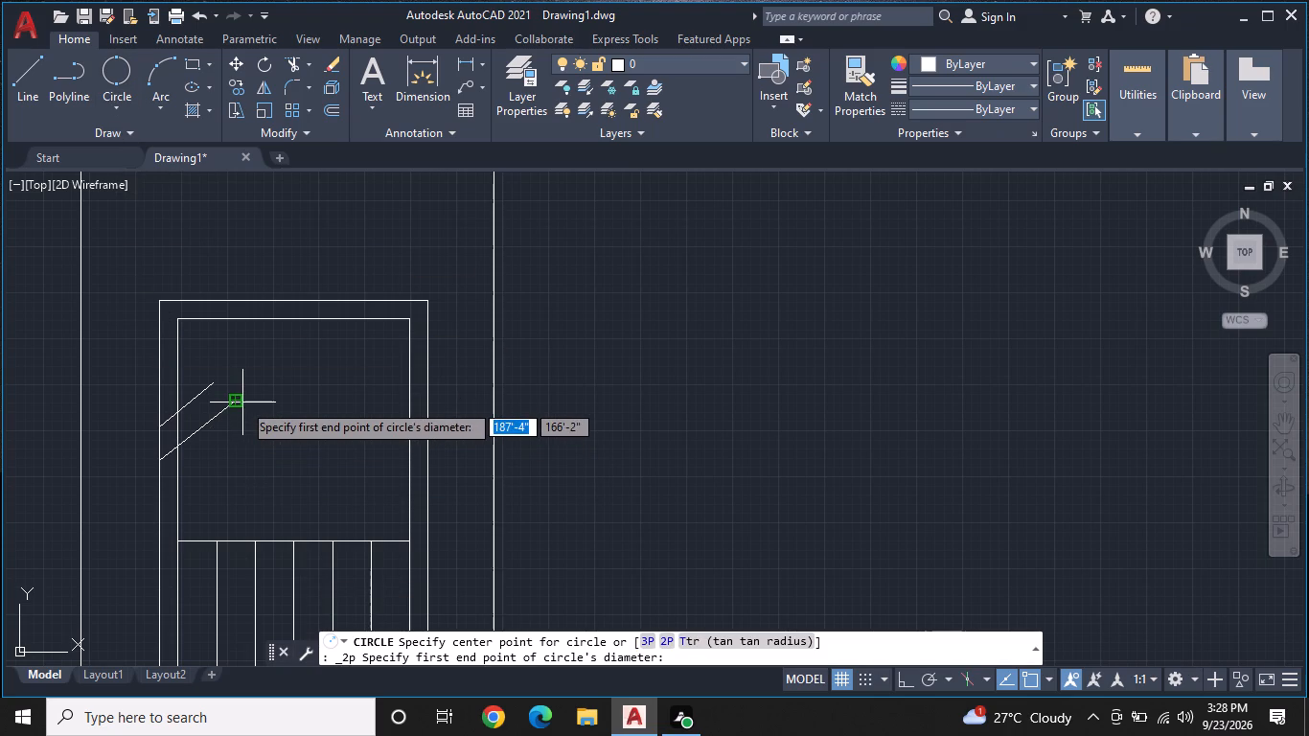
scroll(234, 402, up, 1)
scroll(234, 402, down, 1)
scroll(234, 402, up, 1)
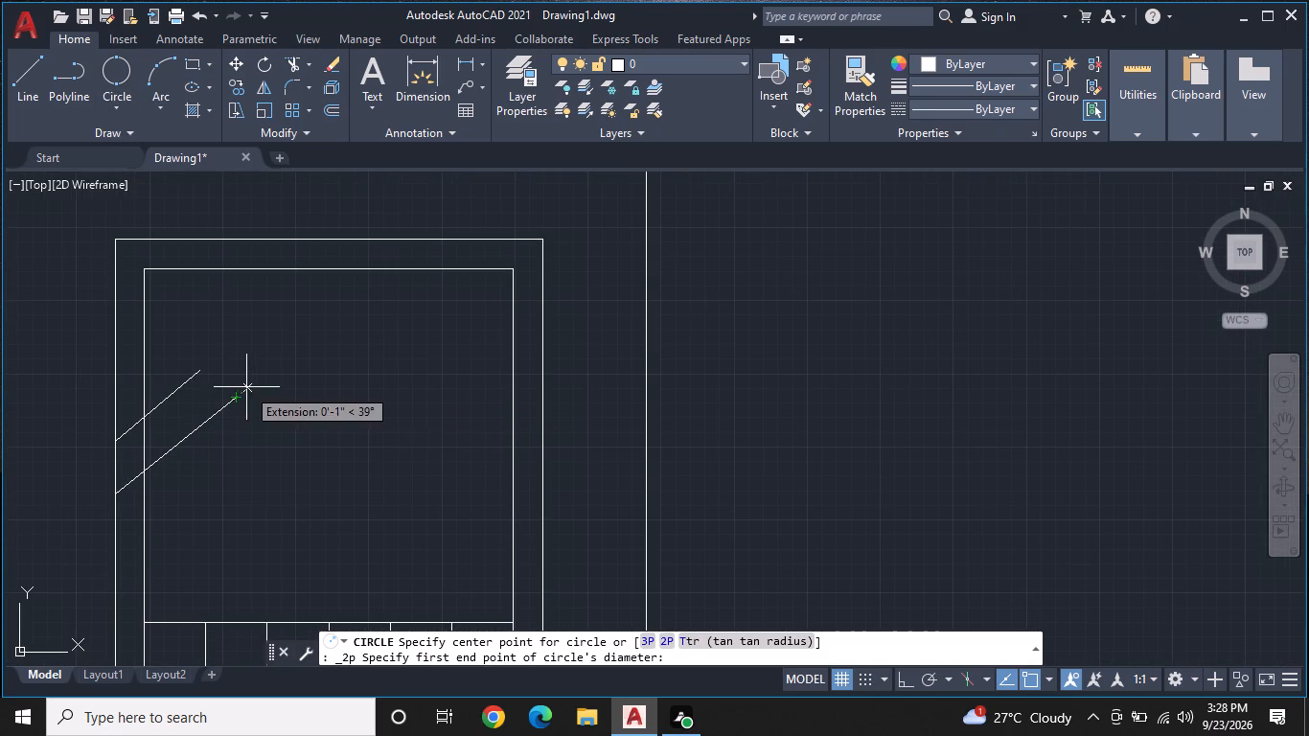
double_click(239, 394)
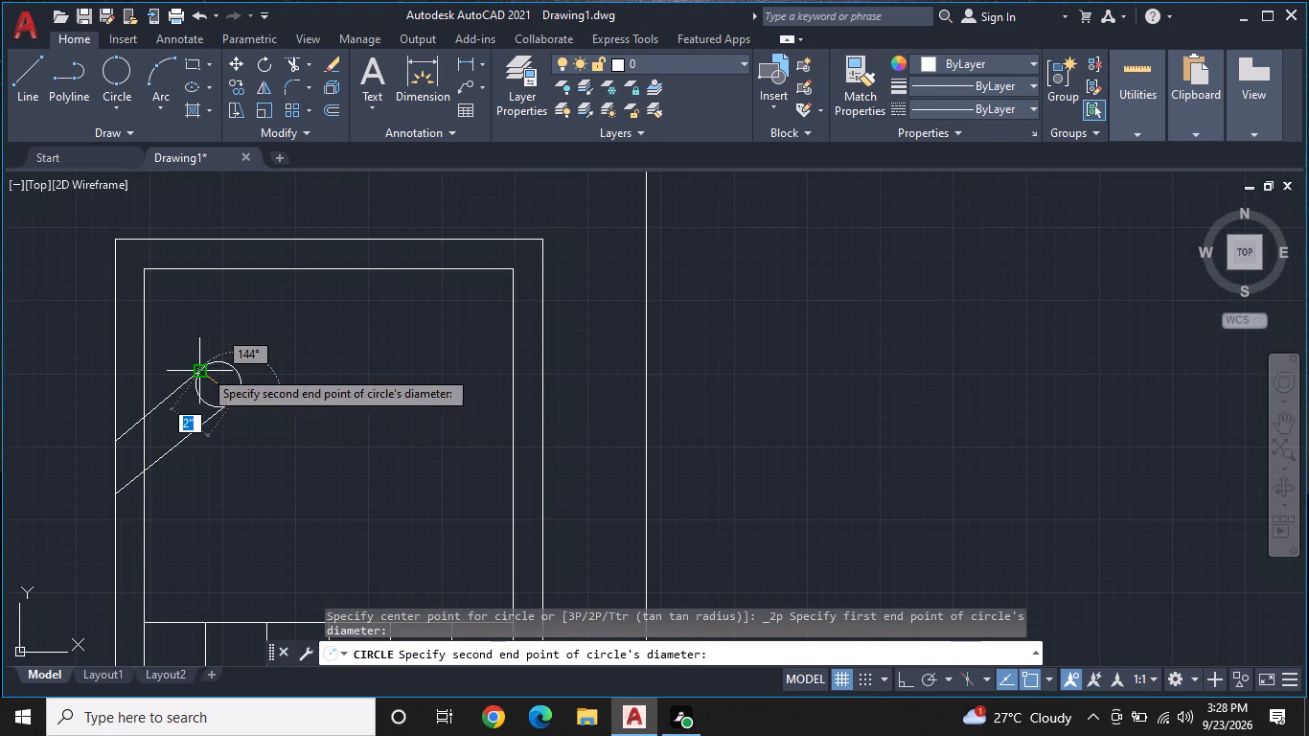
click(203, 369)
key(Escape)
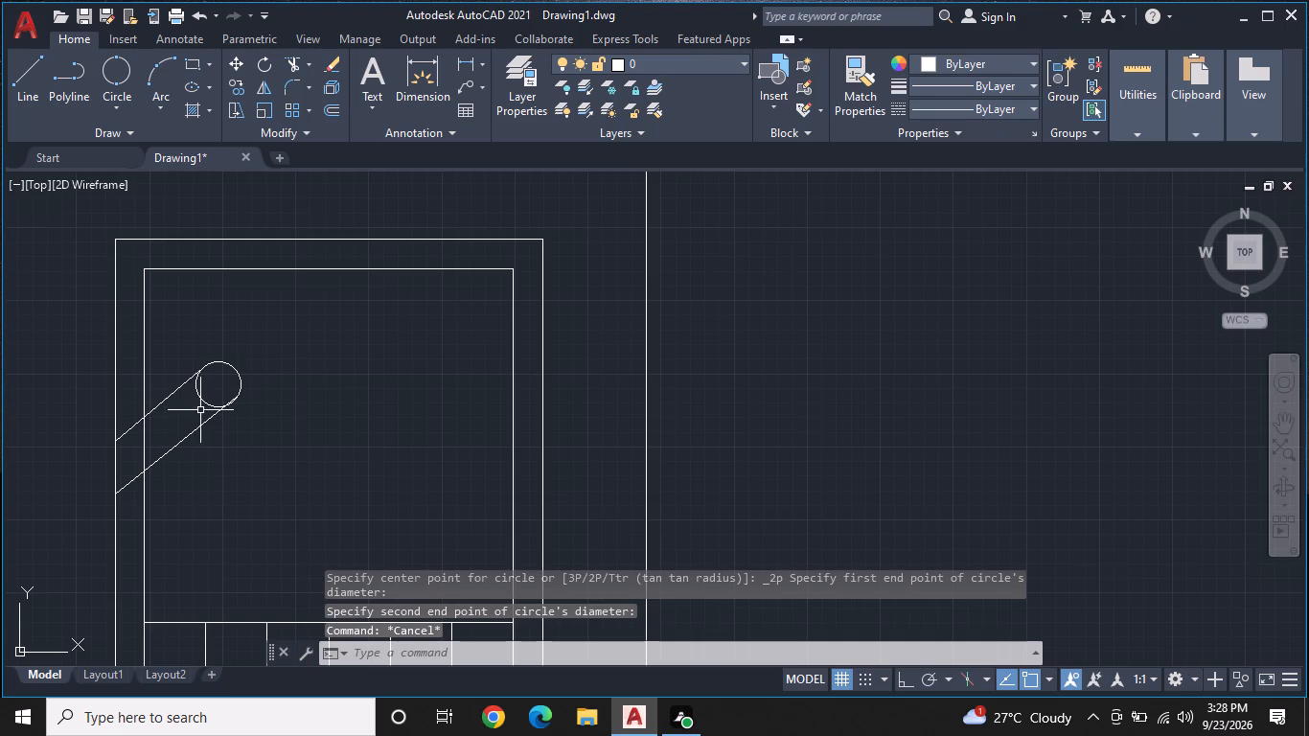
Trim away the circle's inner part and the small leftover arc beside the lower slanted line, leaving a rounded tip.
text(TR)
key(space)
scroll(232, 414, up, 2)
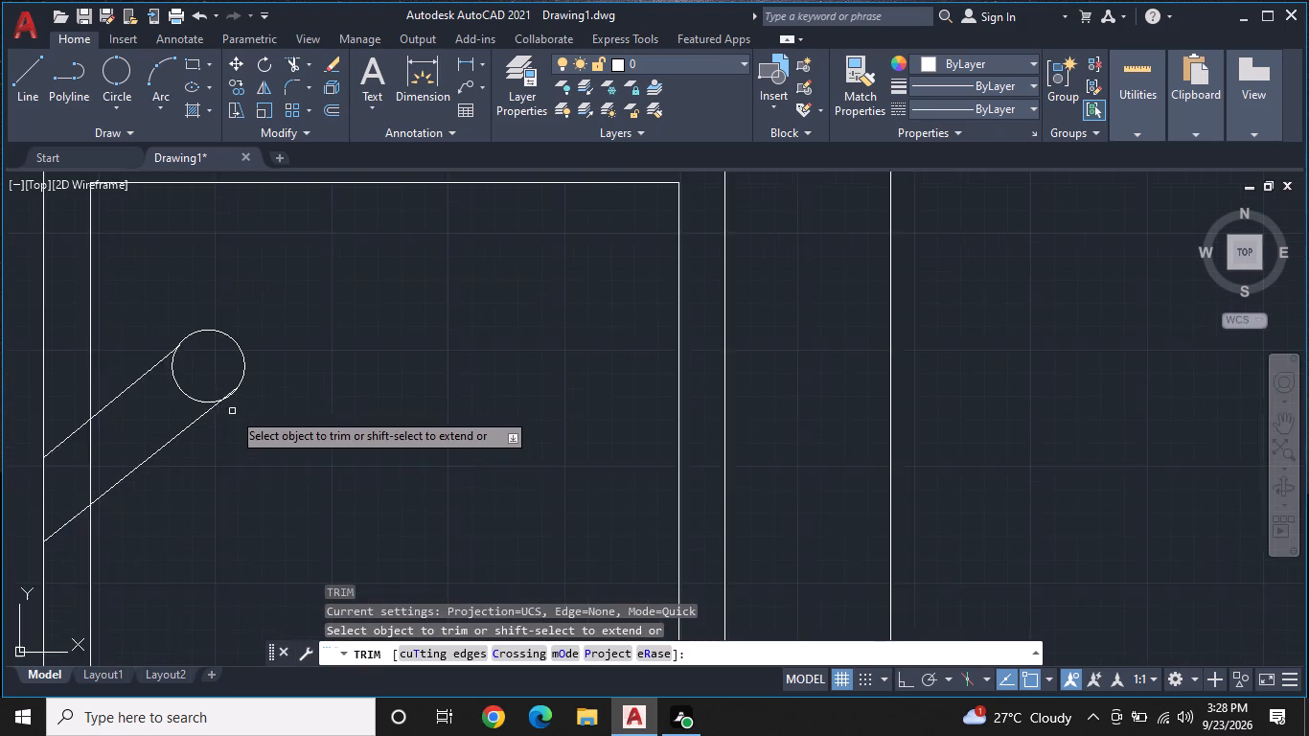
click(176, 396)
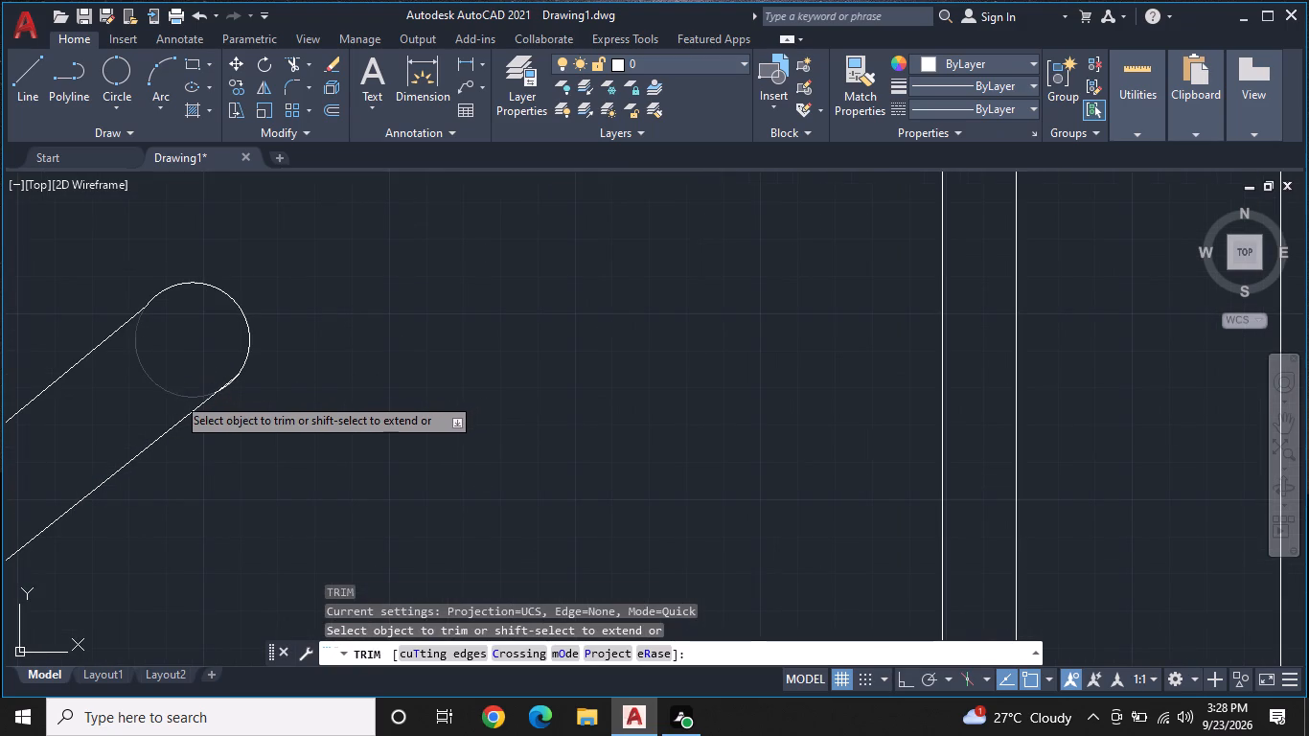
scroll(247, 390, up, 4)
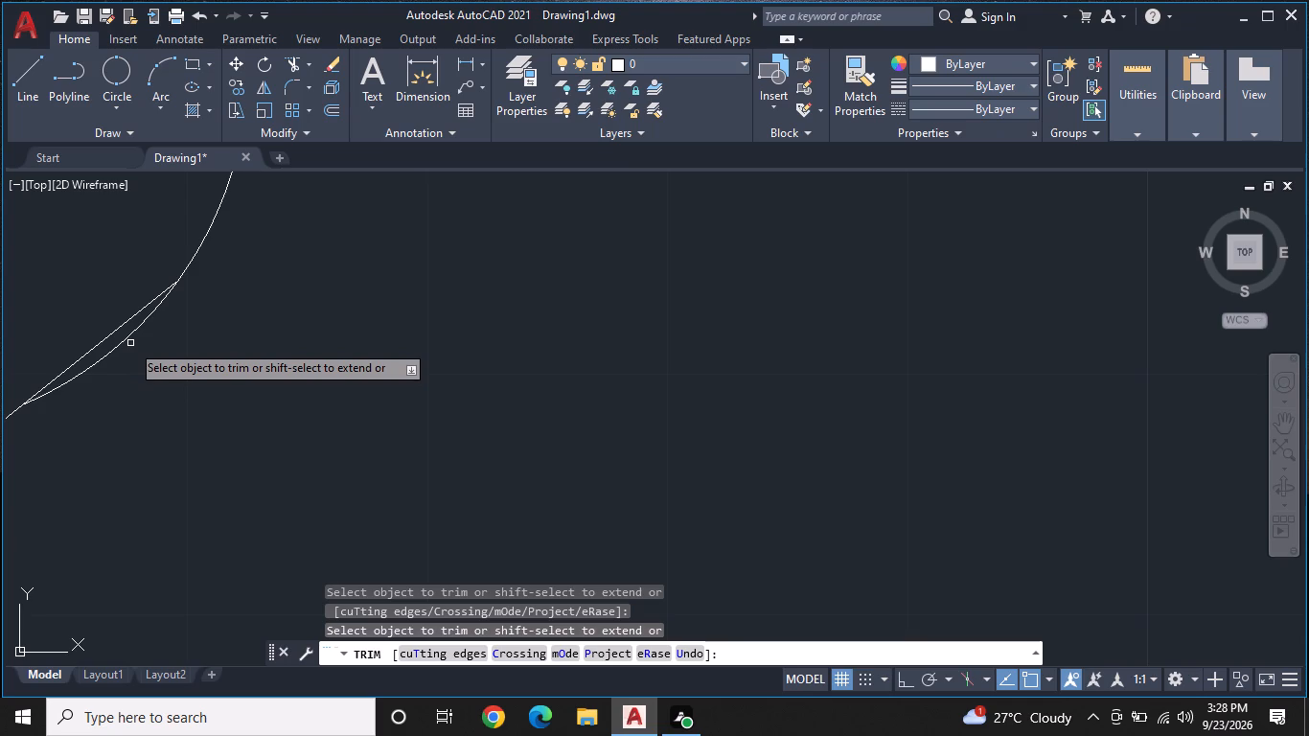
click(127, 337)
scroll(194, 397, down, 4)
key(Escape)
Draw a small circle about 1" in radius just below the rounded tip of the slanted shape, inside the inner rectangle.
scroll(313, 438, down, 2)
middle_drag(322, 451, 300, 448)
scroll(300, 448, down, 2)
text(C)
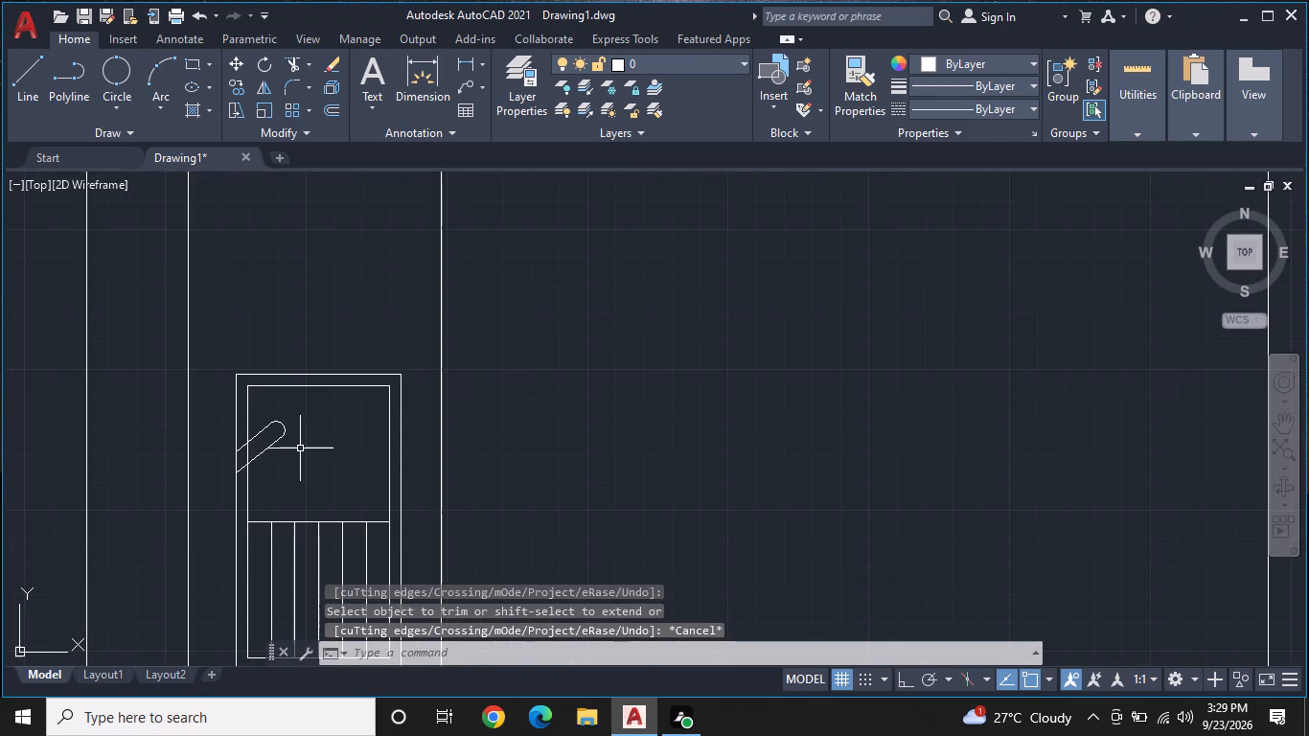
key(space)
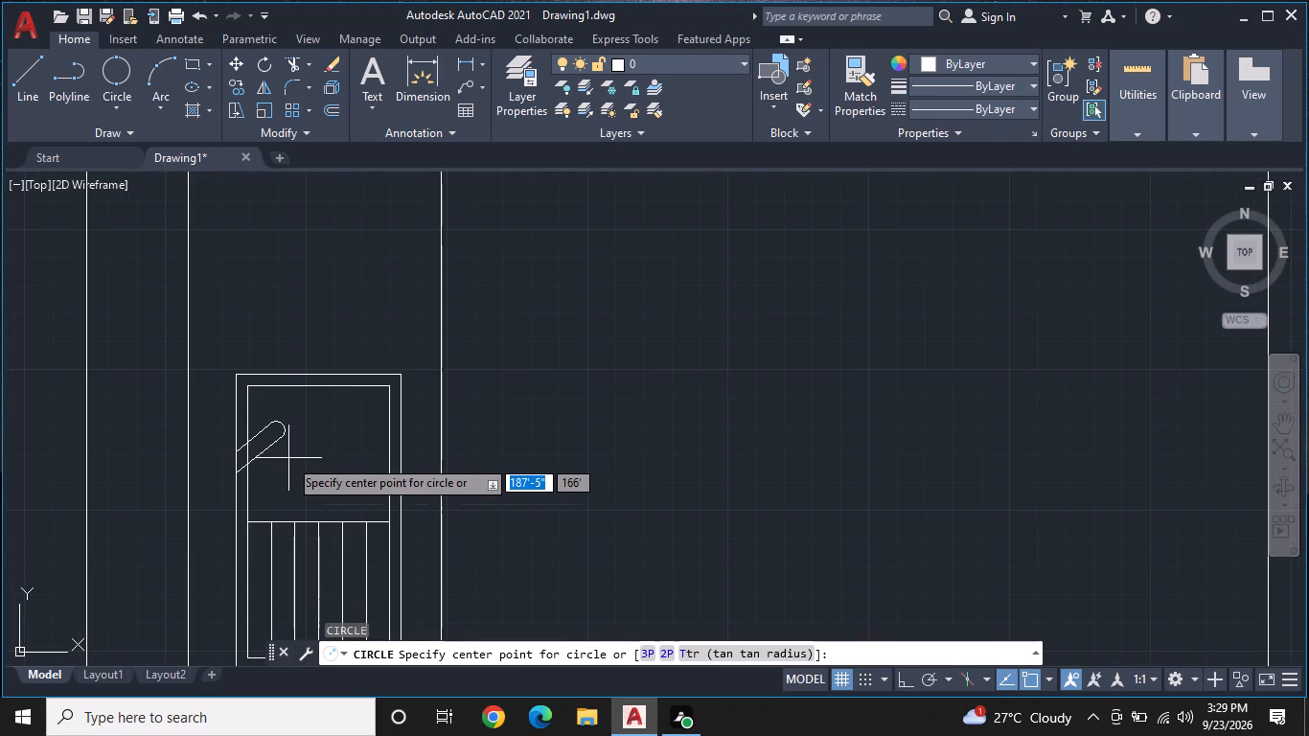
click(288, 458)
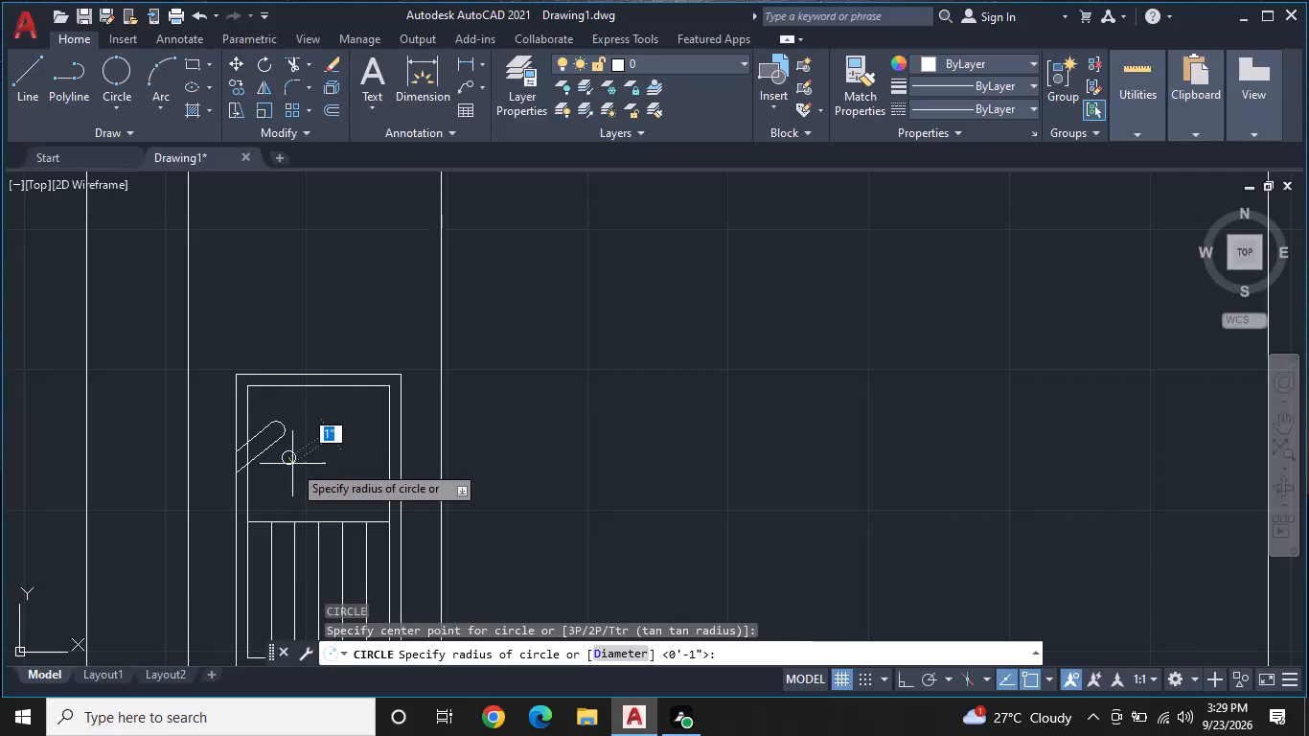
click(292, 464)
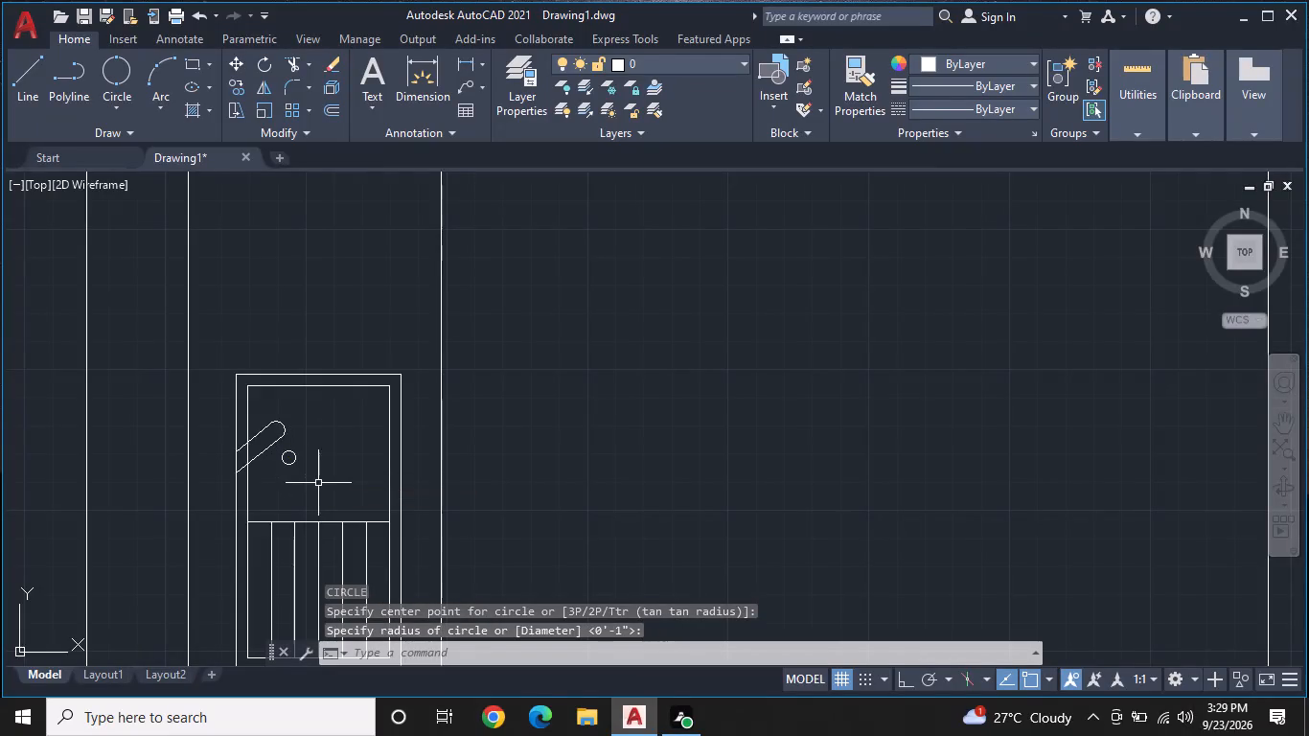
key(Escape)
With Ortho on, draw a 4' horizontal line rightward and a 4' vertical line up from its end, in the open area below the middle room.
scroll(320, 476, down, 2)
scroll(421, 519, down, 1)
middle_drag(425, 519, 385, 488)
scroll(373, 479, down, 1)
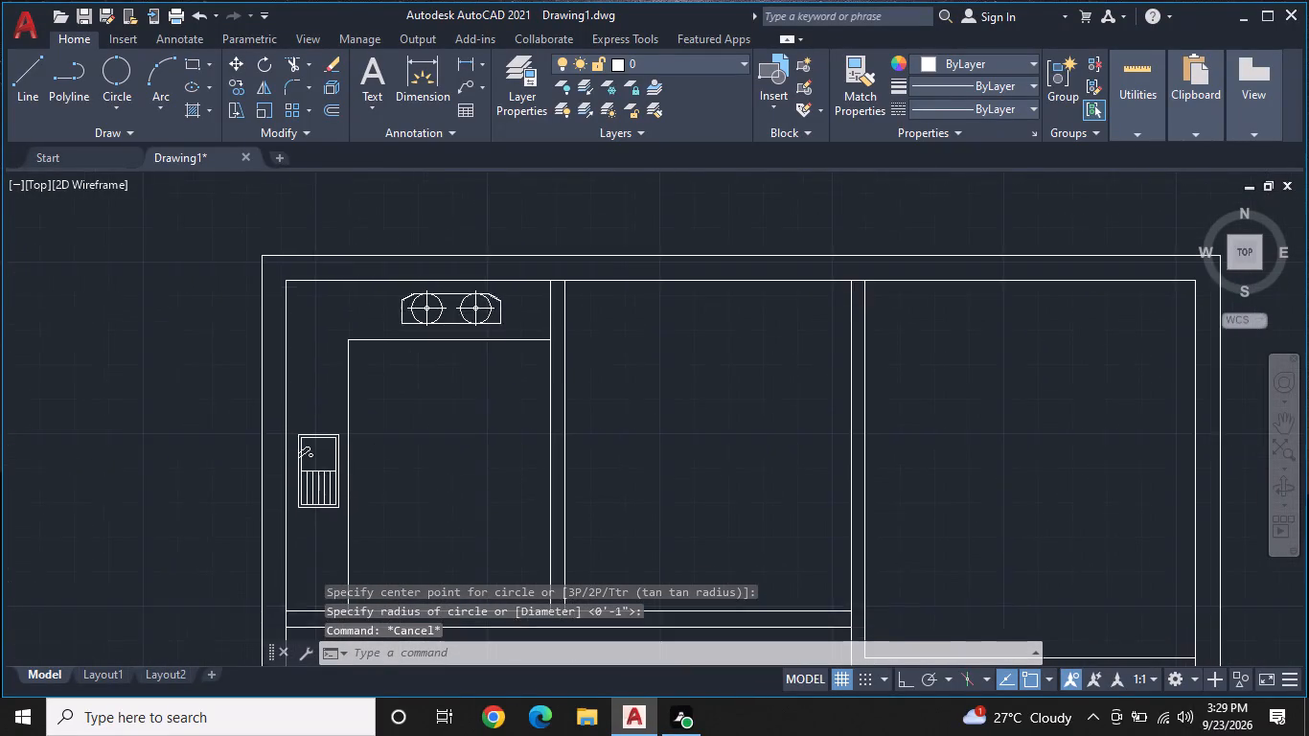
middle_drag(581, 515, 433, 453)
middle_drag(500, 534, 485, 449)
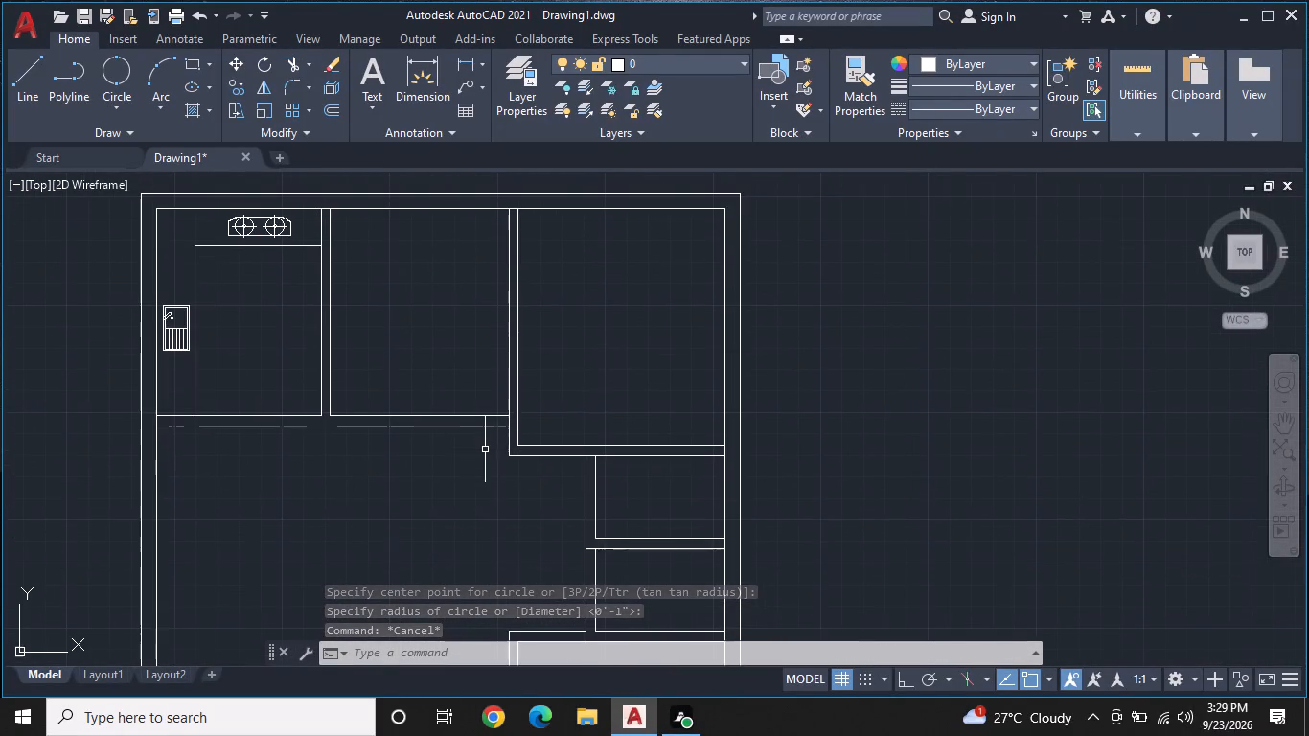
middle_drag(470, 441, 487, 508)
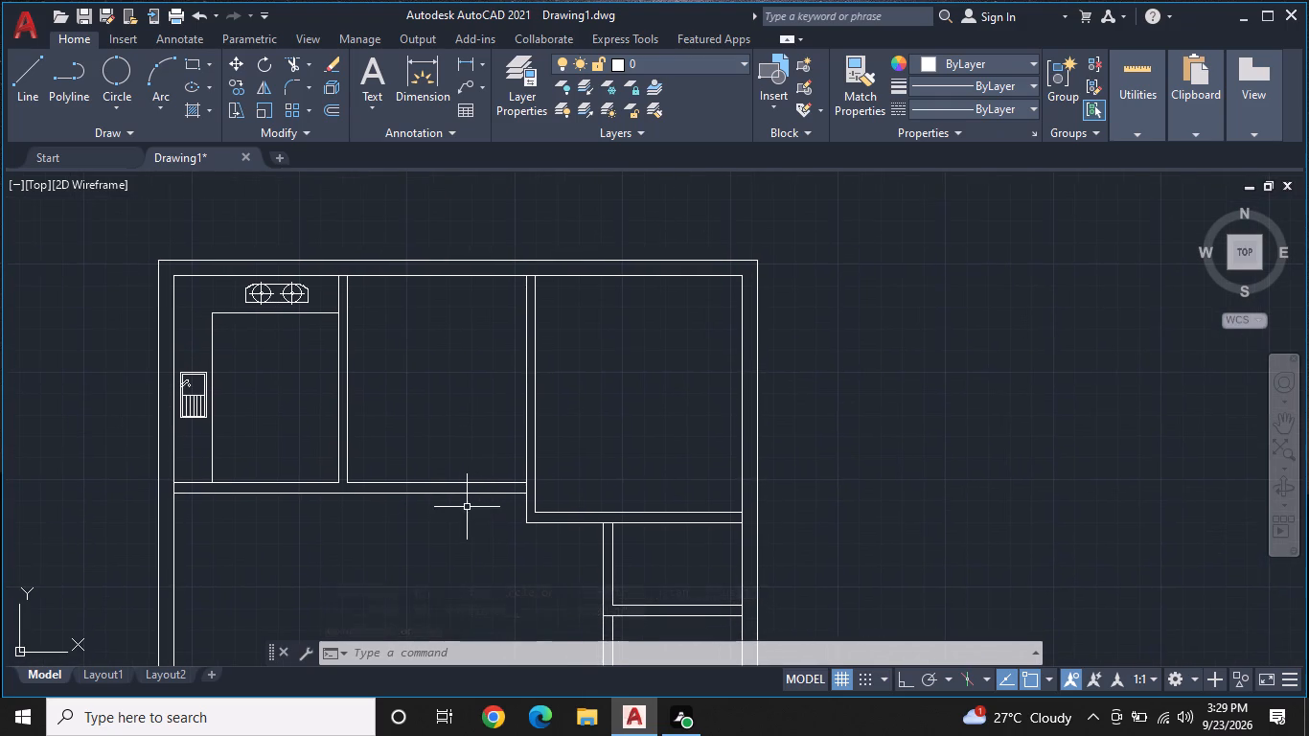
scroll(486, 506, down, 1)
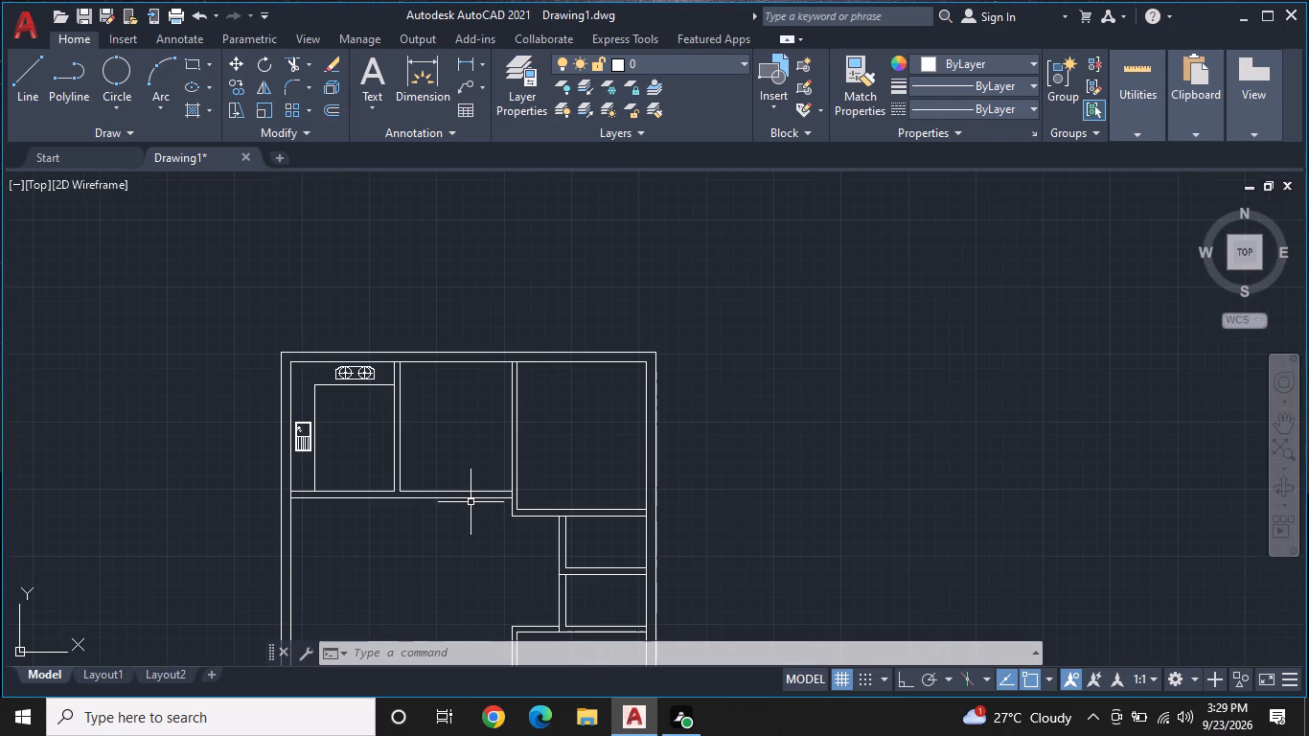
scroll(478, 517, up, 1)
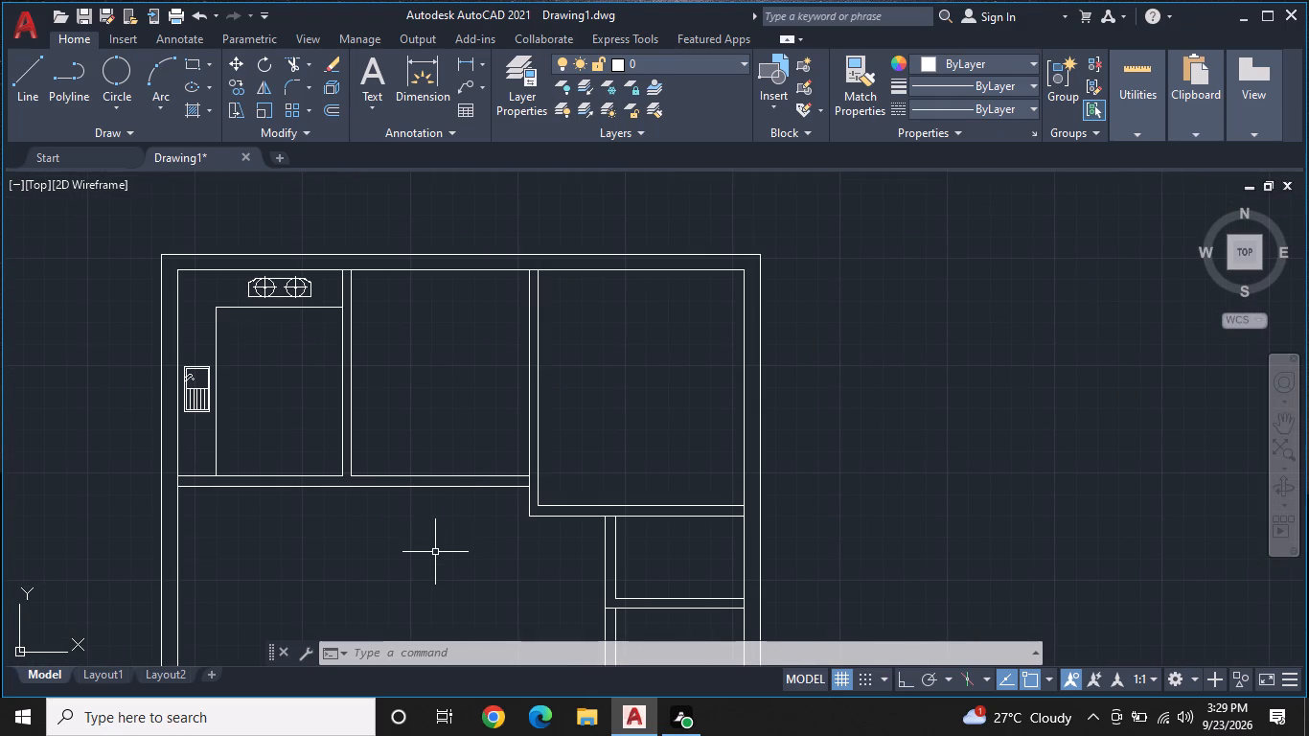
middle_drag(392, 573, 389, 546)
key(l)
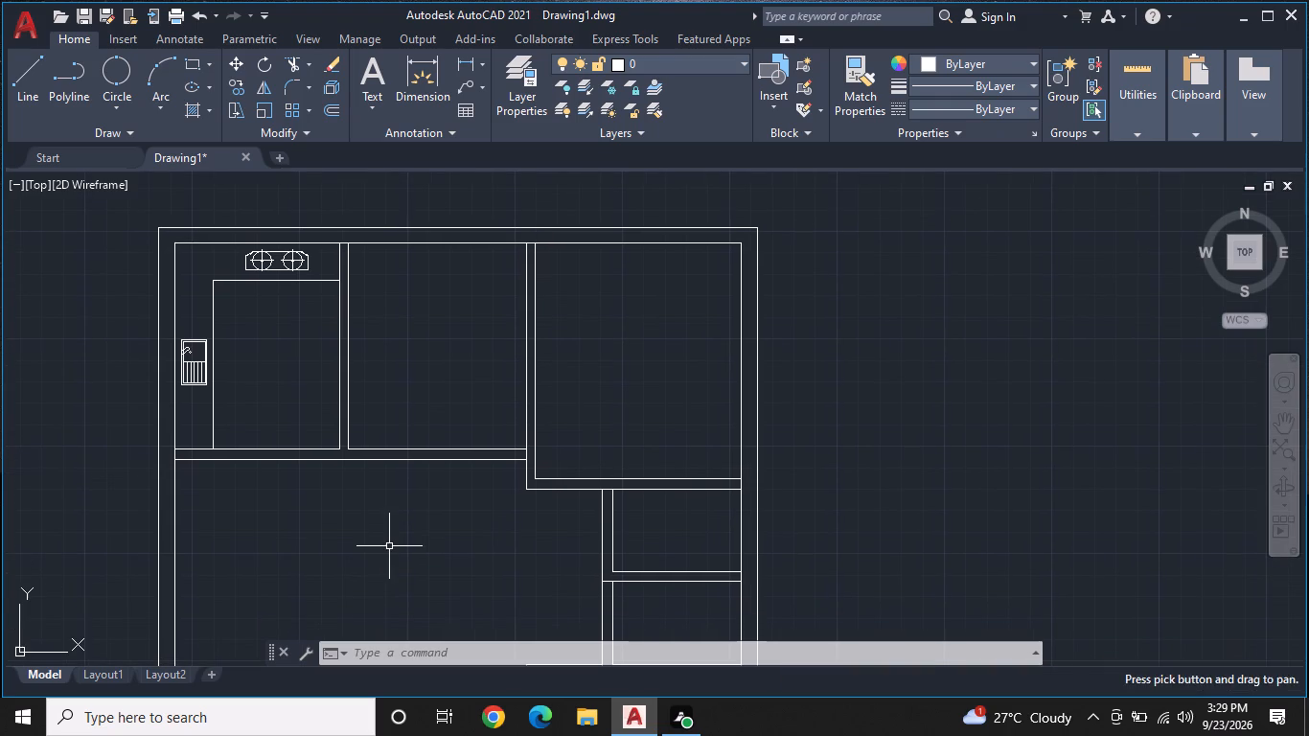
key(space)
click(354, 556)
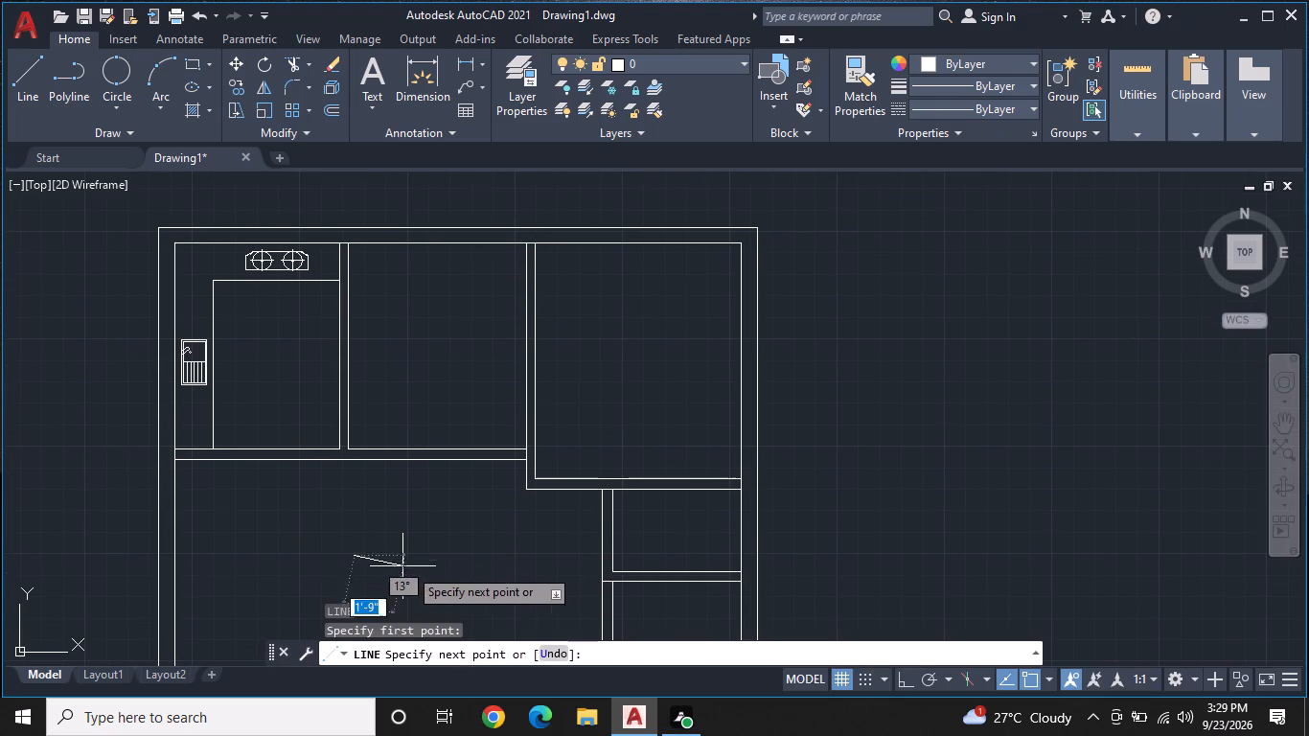
key(F8)
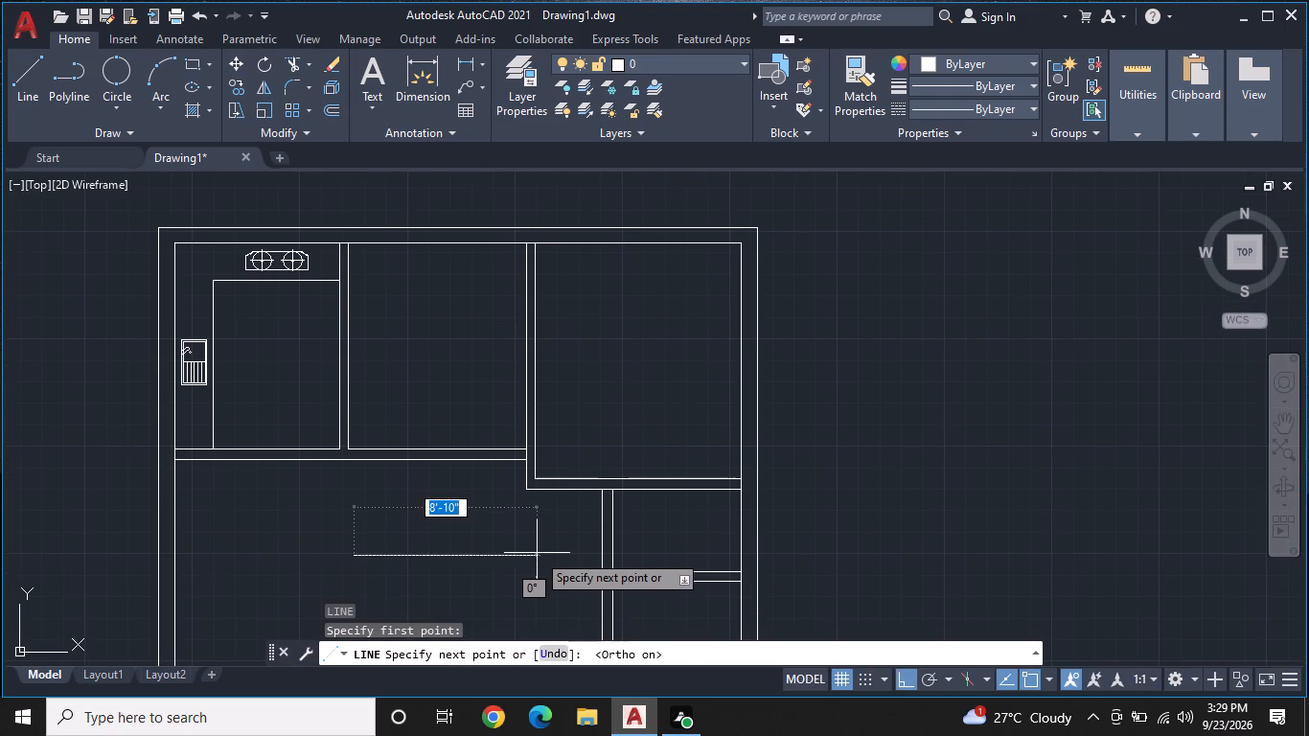
key(4)
key(apostrophe)
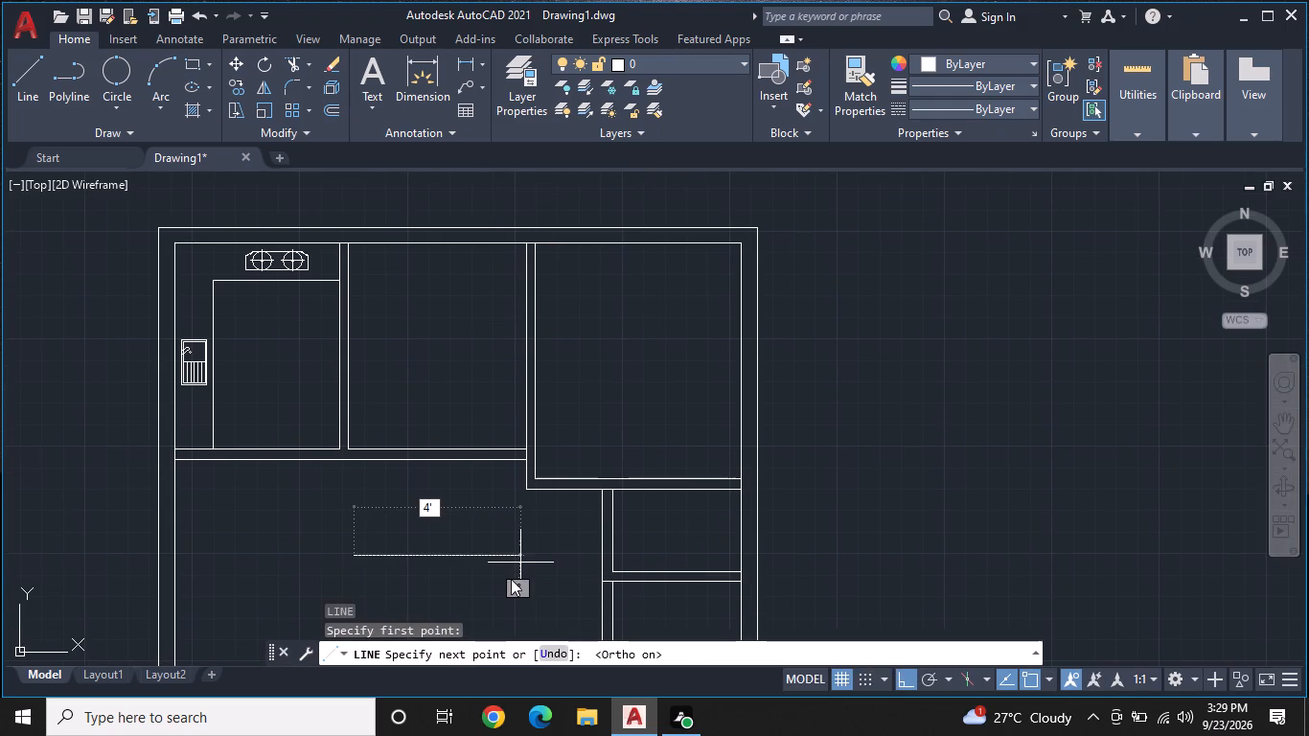
key(Return)
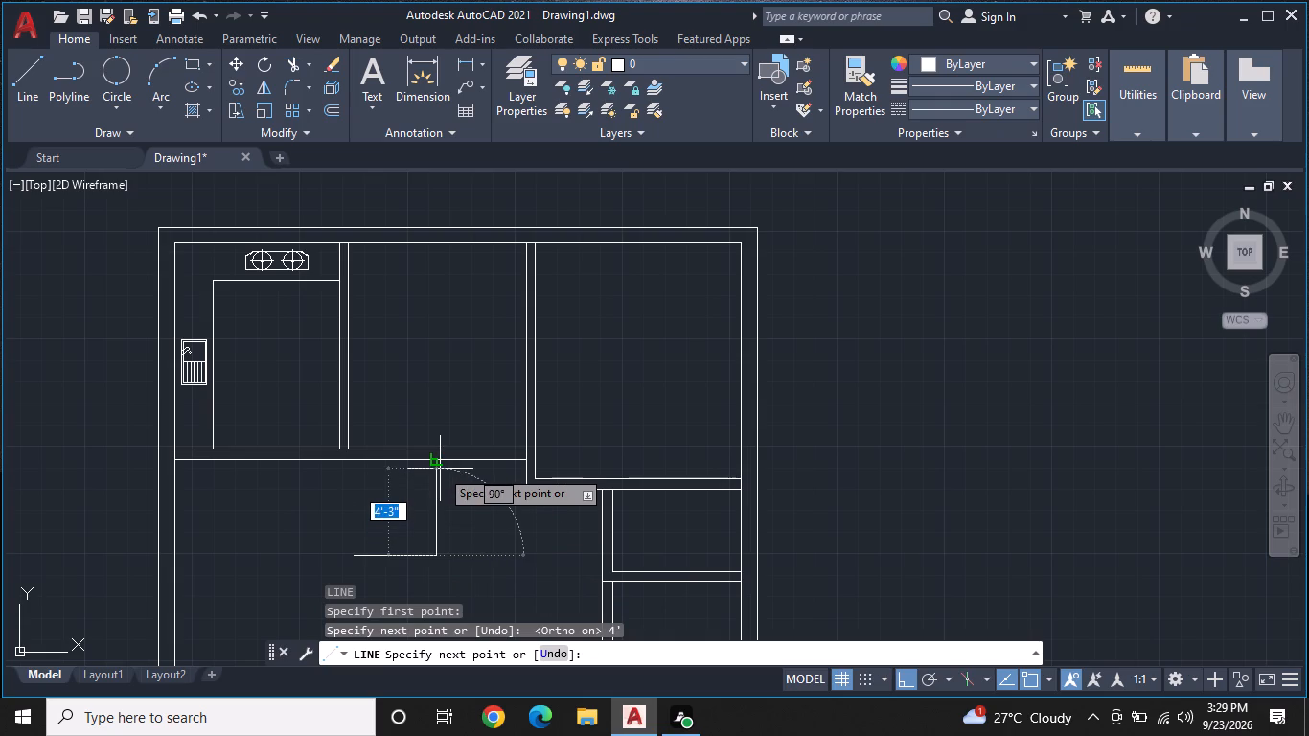
key(4)
key(apostrophe)
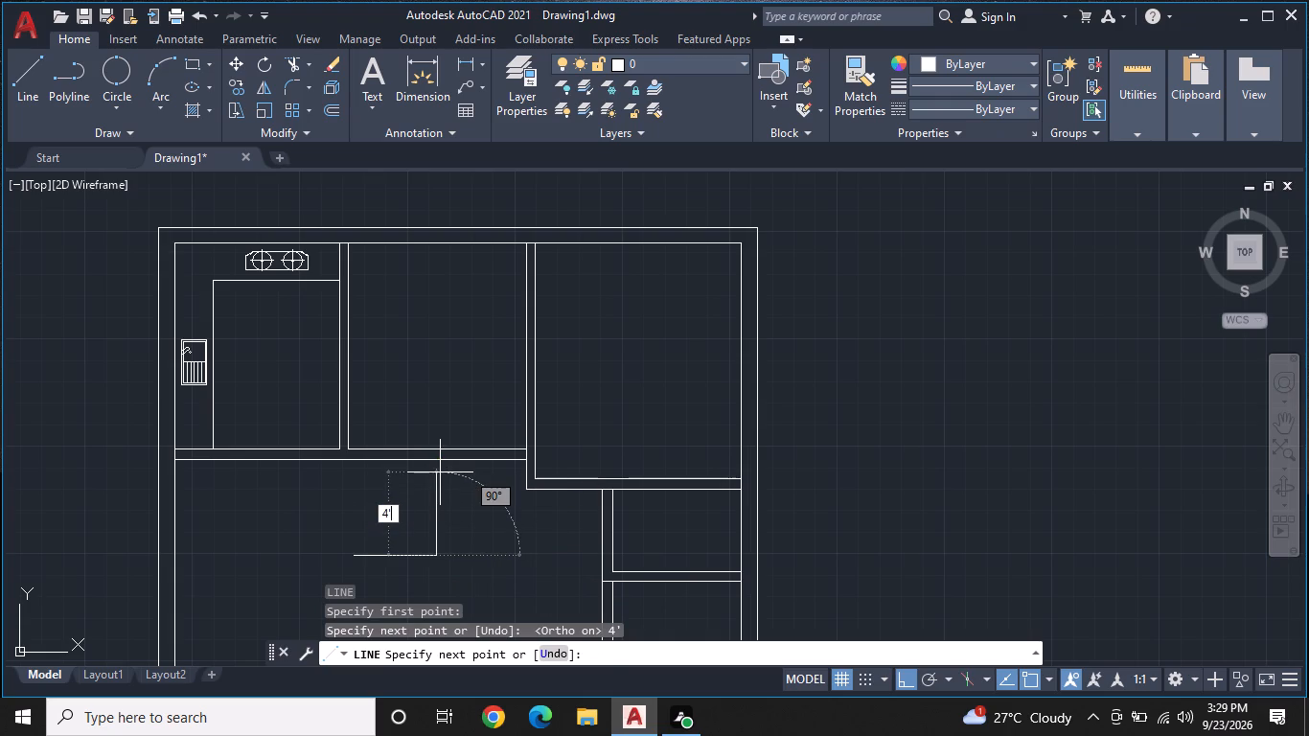
key(Return)
key(Escape)
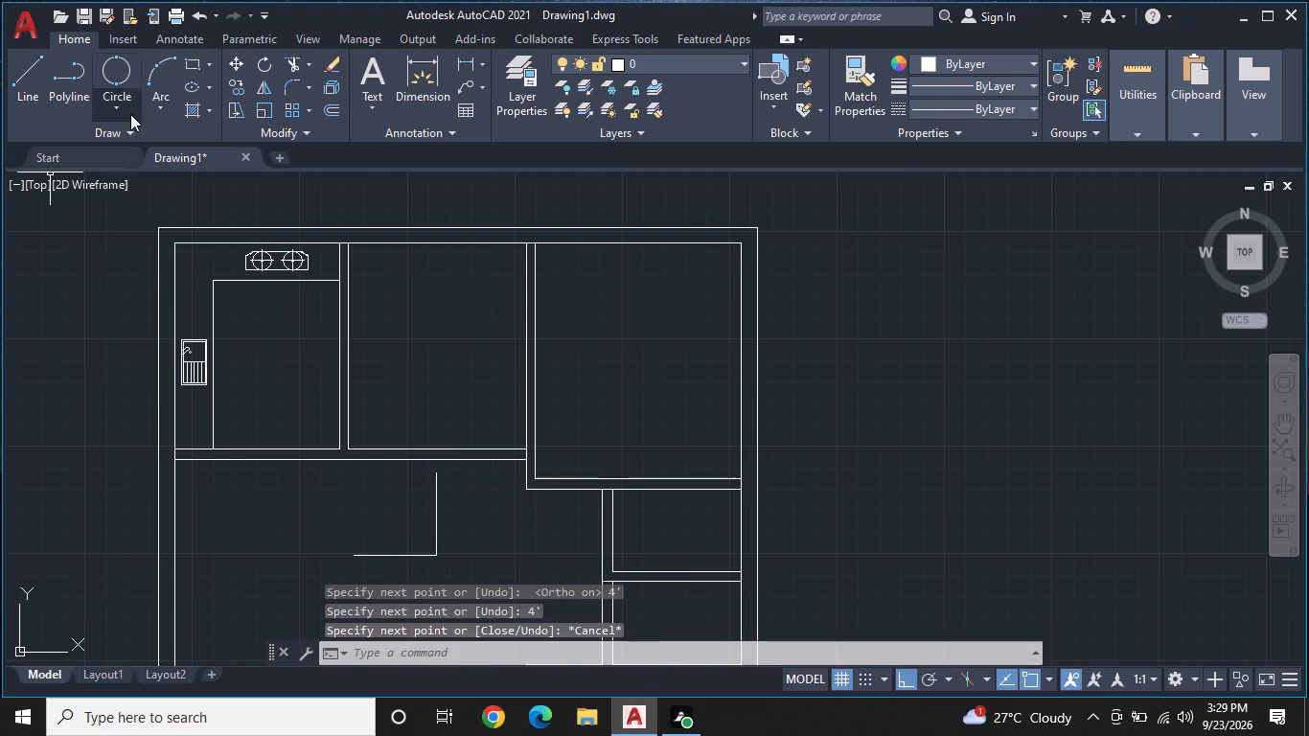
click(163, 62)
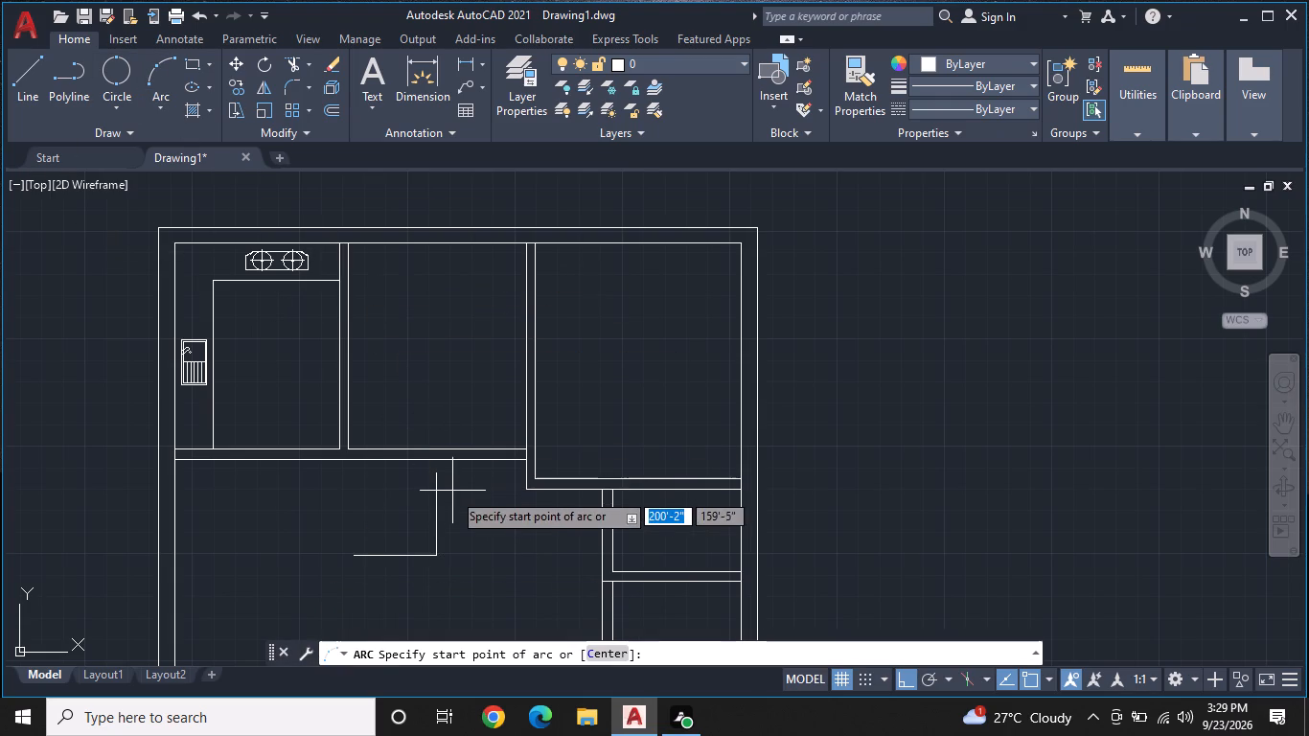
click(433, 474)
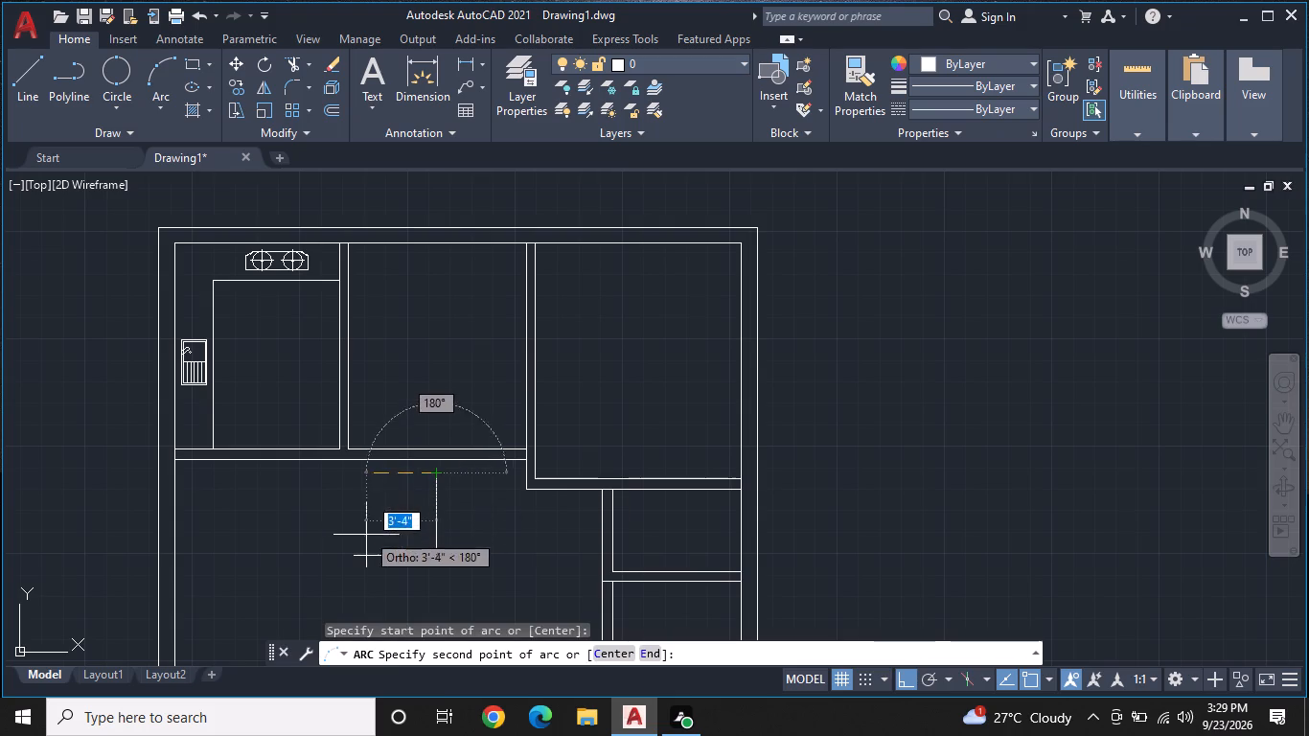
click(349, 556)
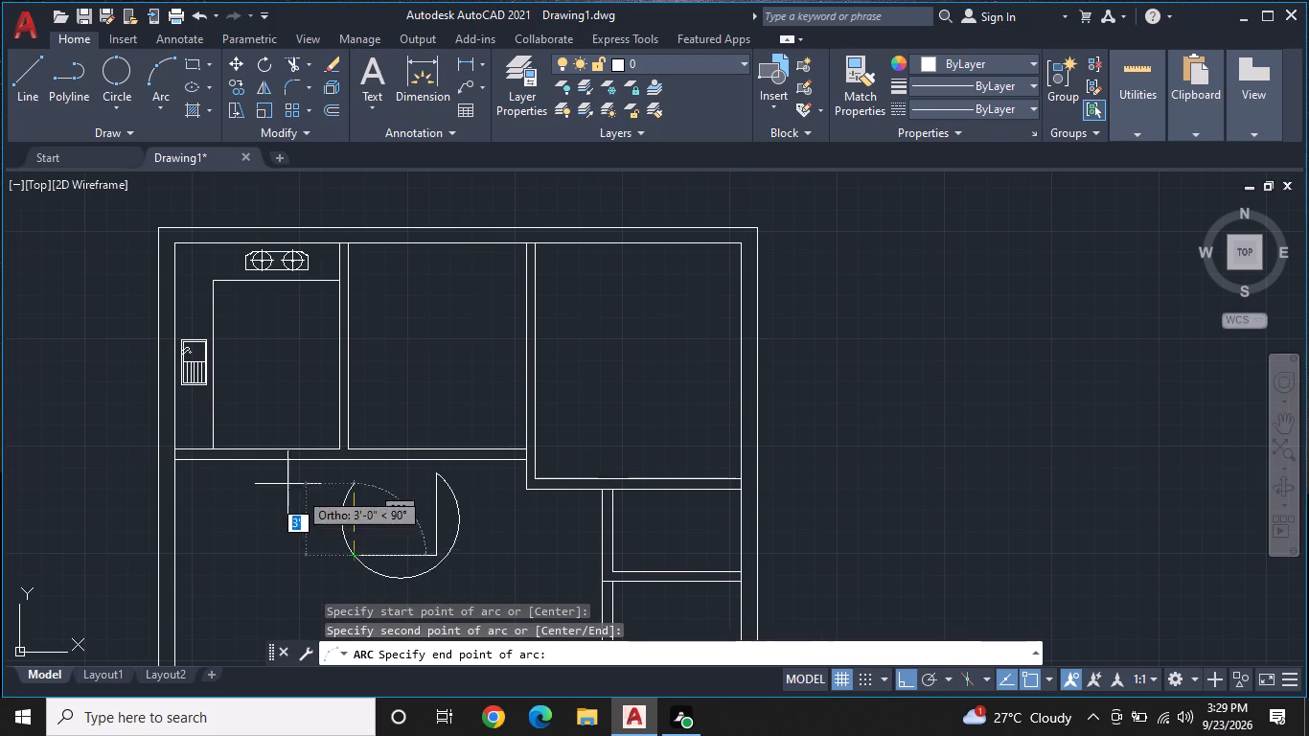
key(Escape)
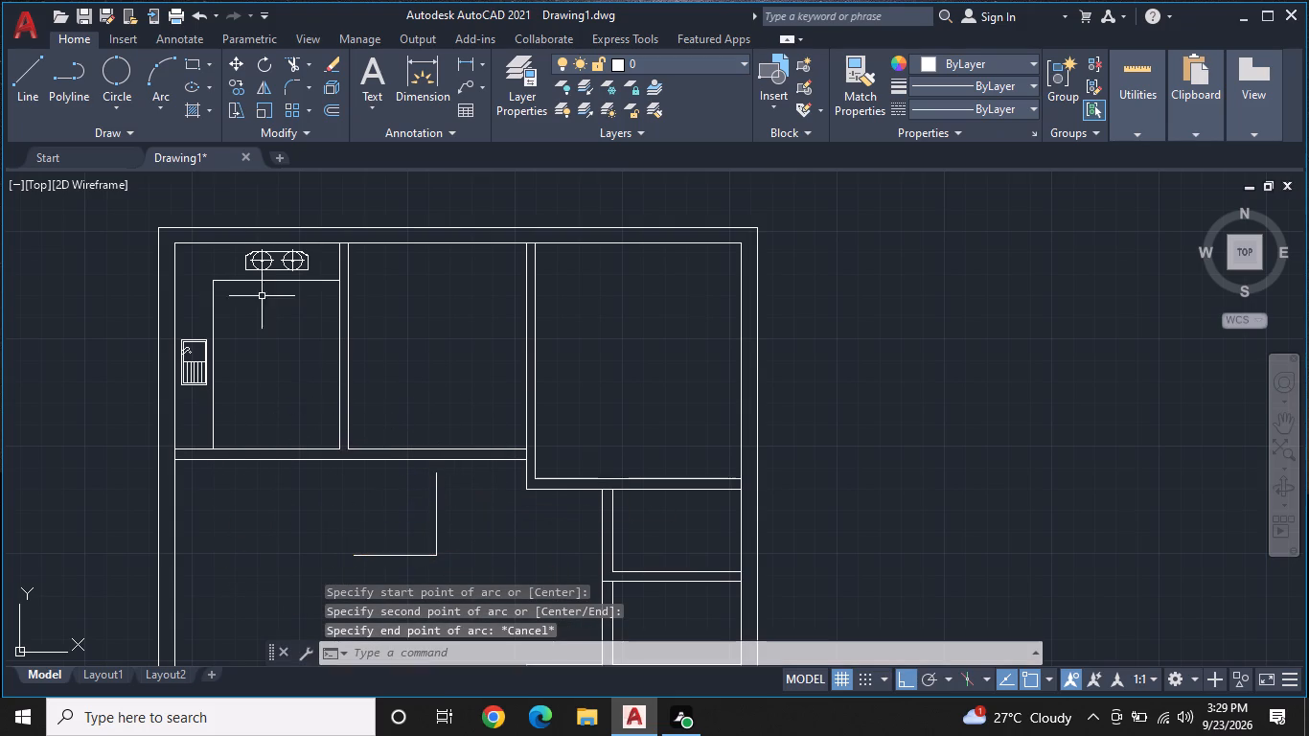
Draw a start-end-direction arc from the vertical line's top end to the horizontal line's left end, bulging up and left as a quarter circle.
click(166, 103)
click(211, 349)
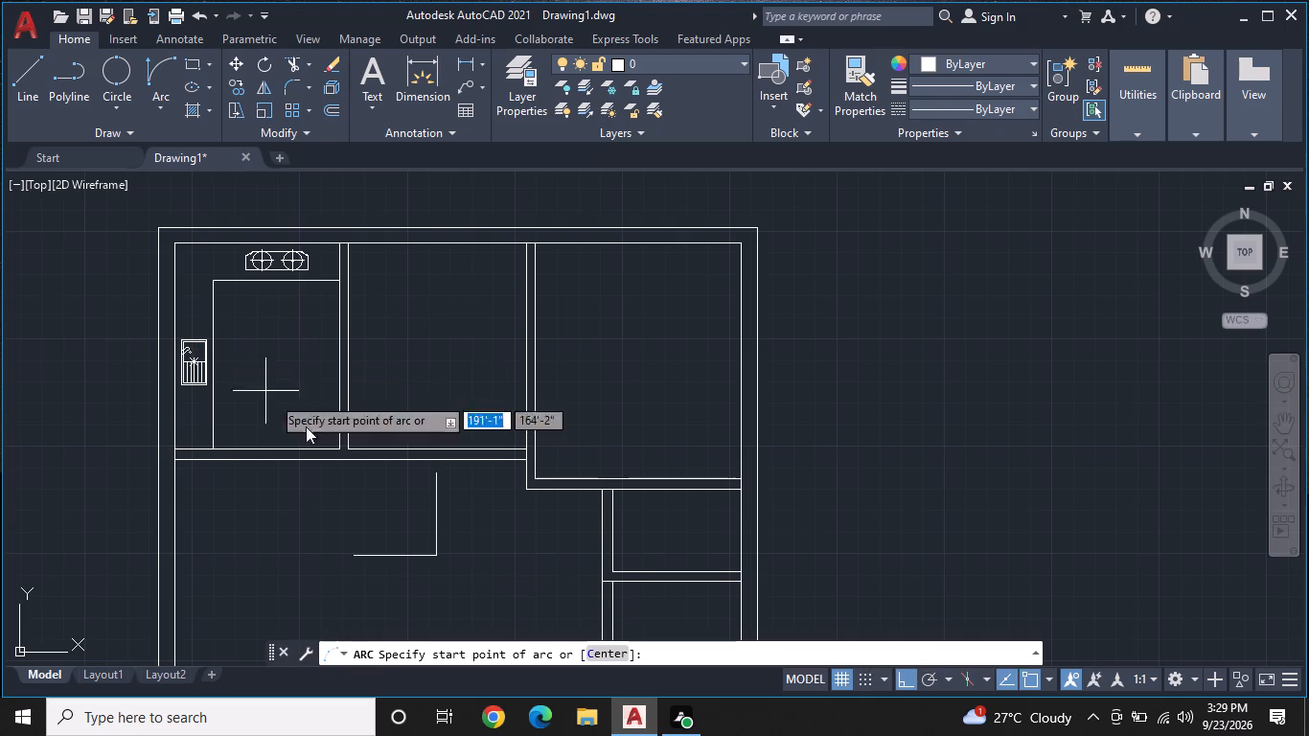
click(436, 477)
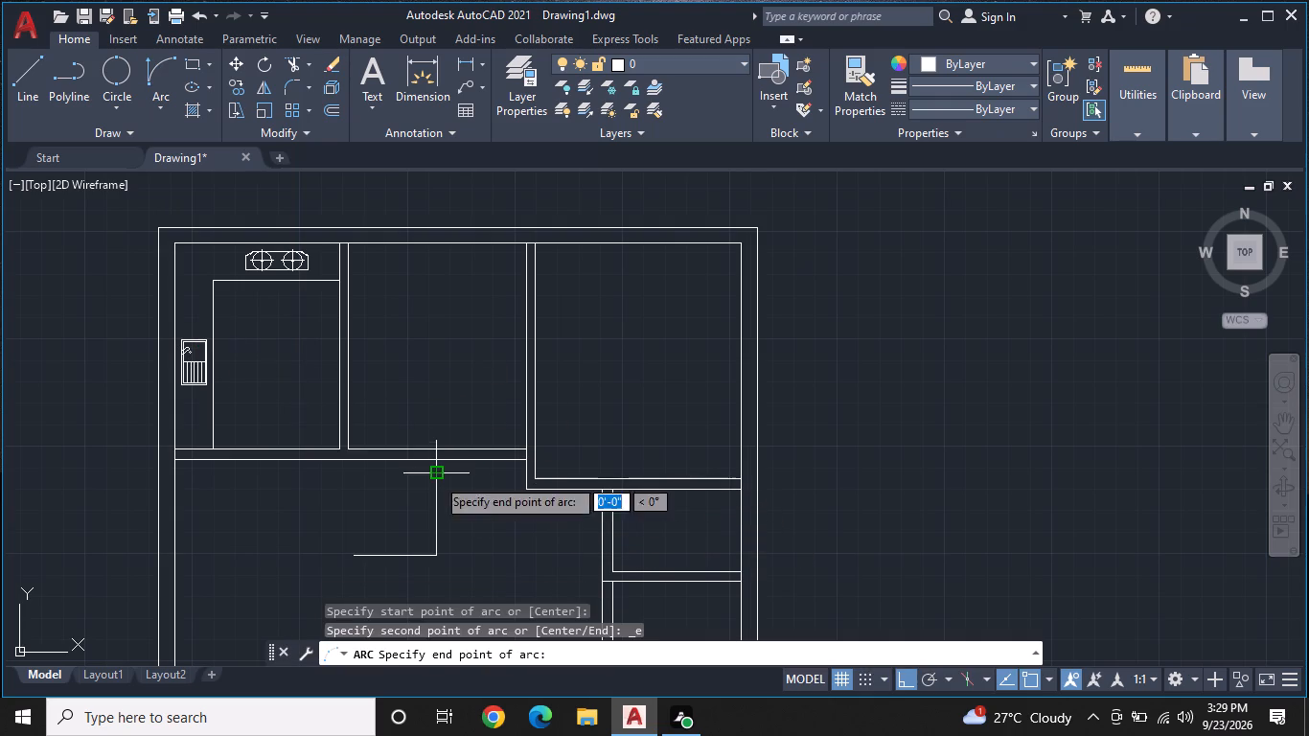
click(355, 558)
click(266, 481)
Offset the quarter-circle symbol's vertical line 1" toward the inside of the arc.
middle_drag(428, 496, 420, 371)
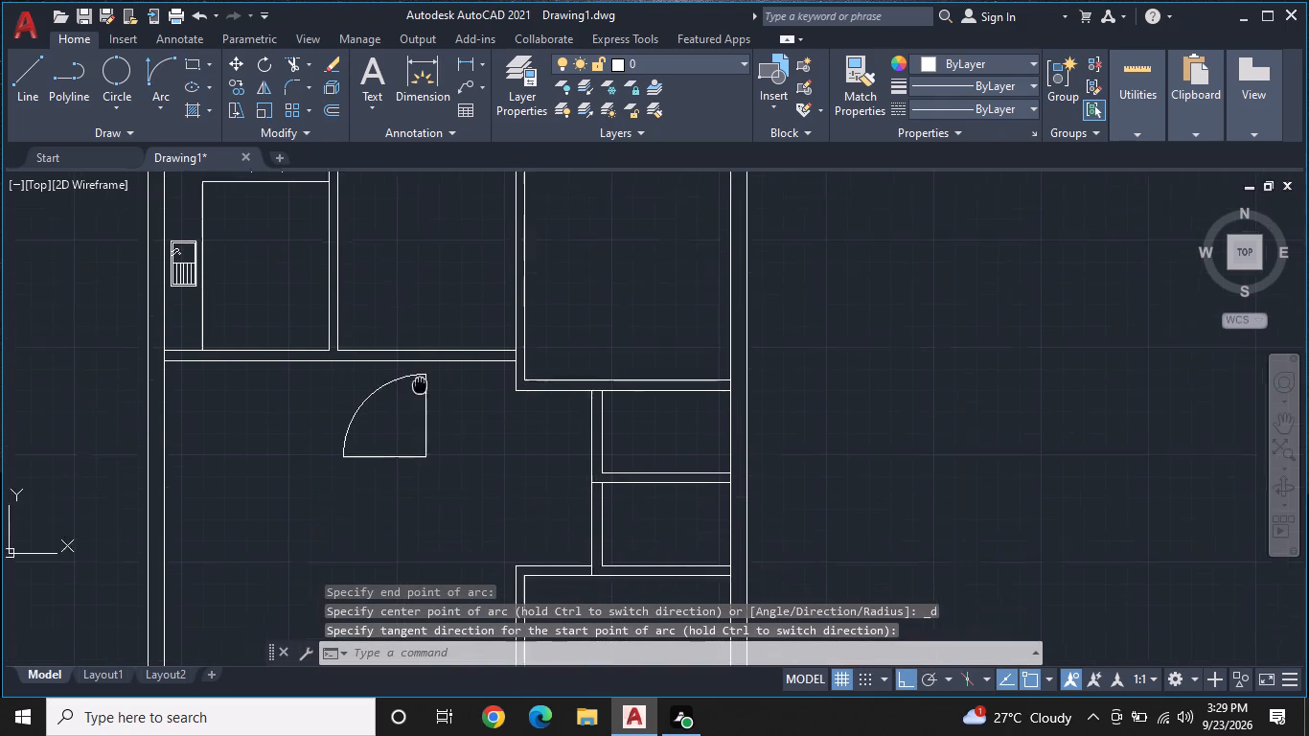
middle_drag(420, 371, 425, 342)
key(Escape)
key(o)
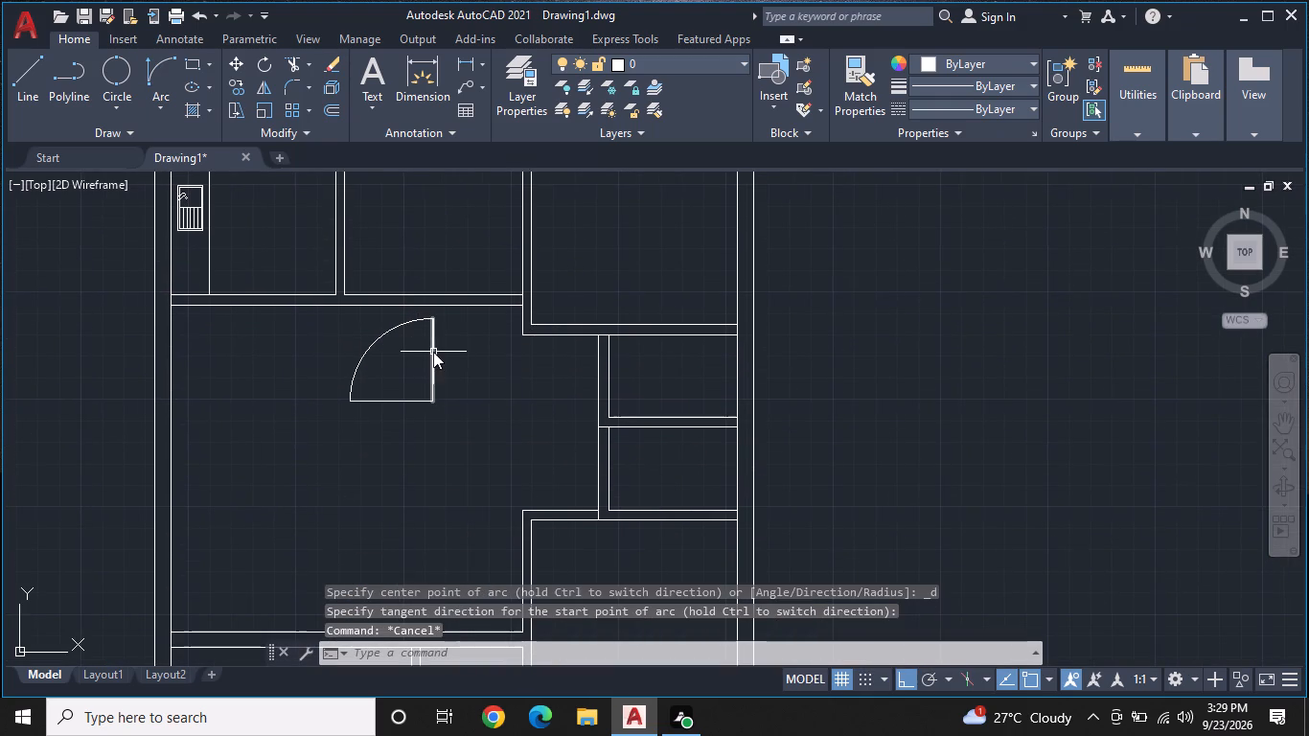
key(f)
key(space)
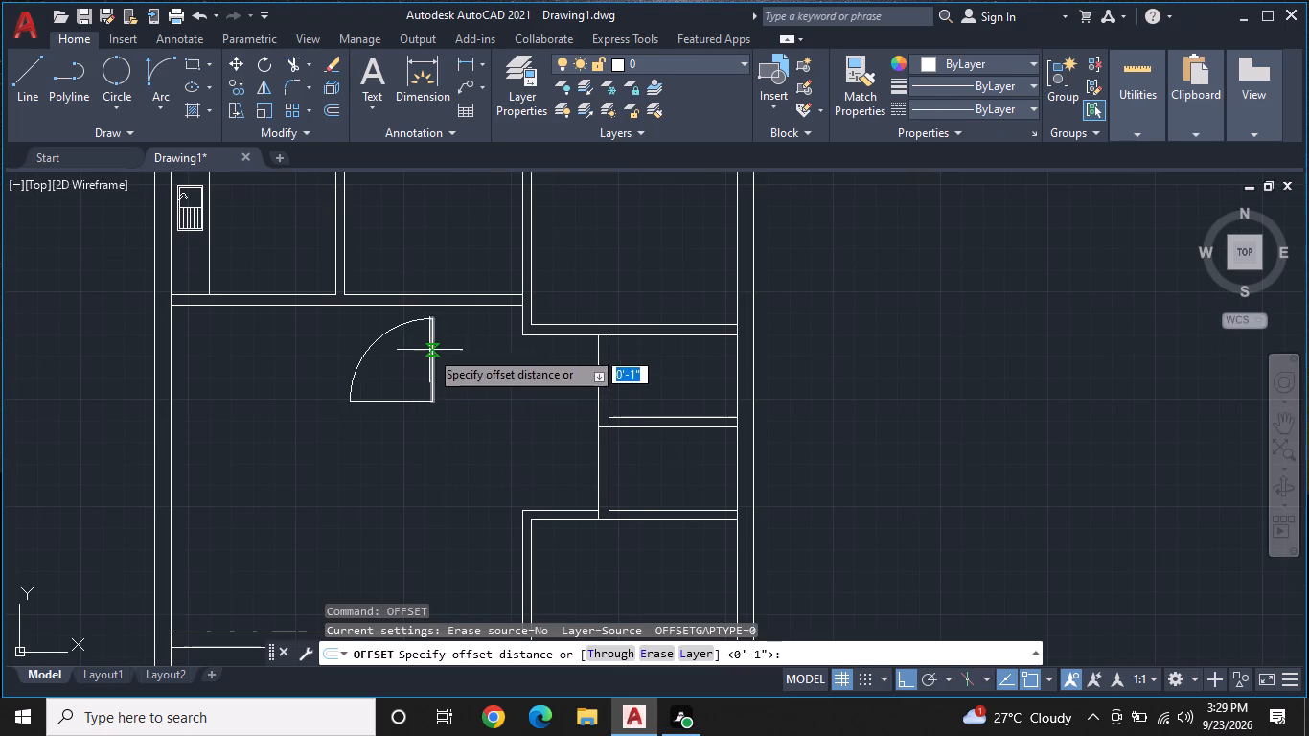
key(Return)
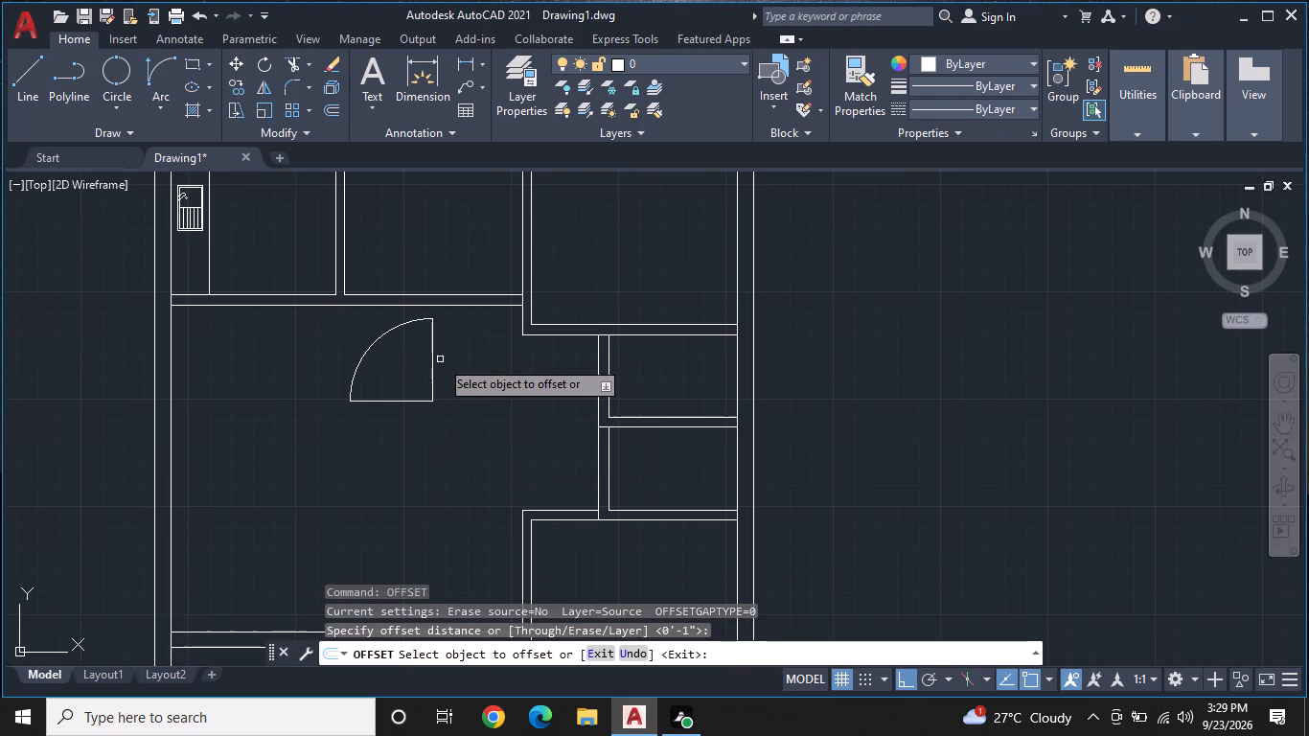
click(429, 370)
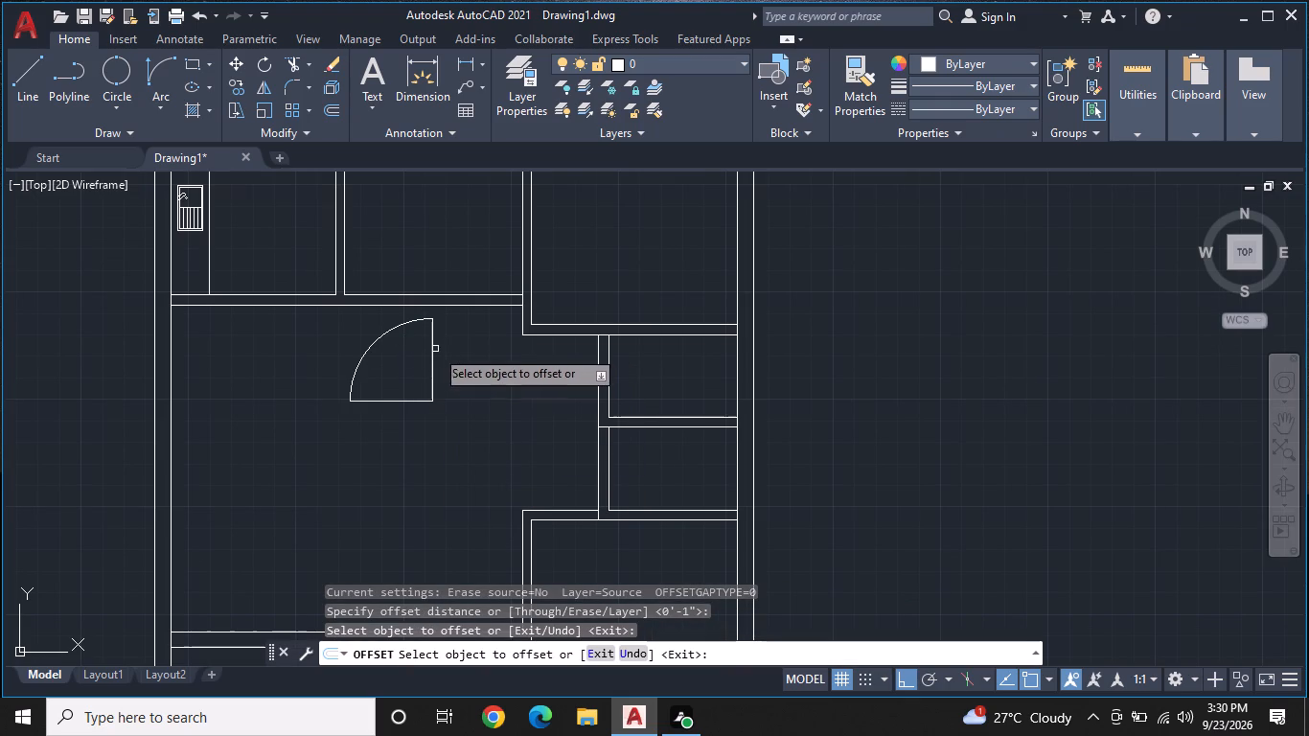
click(434, 353)
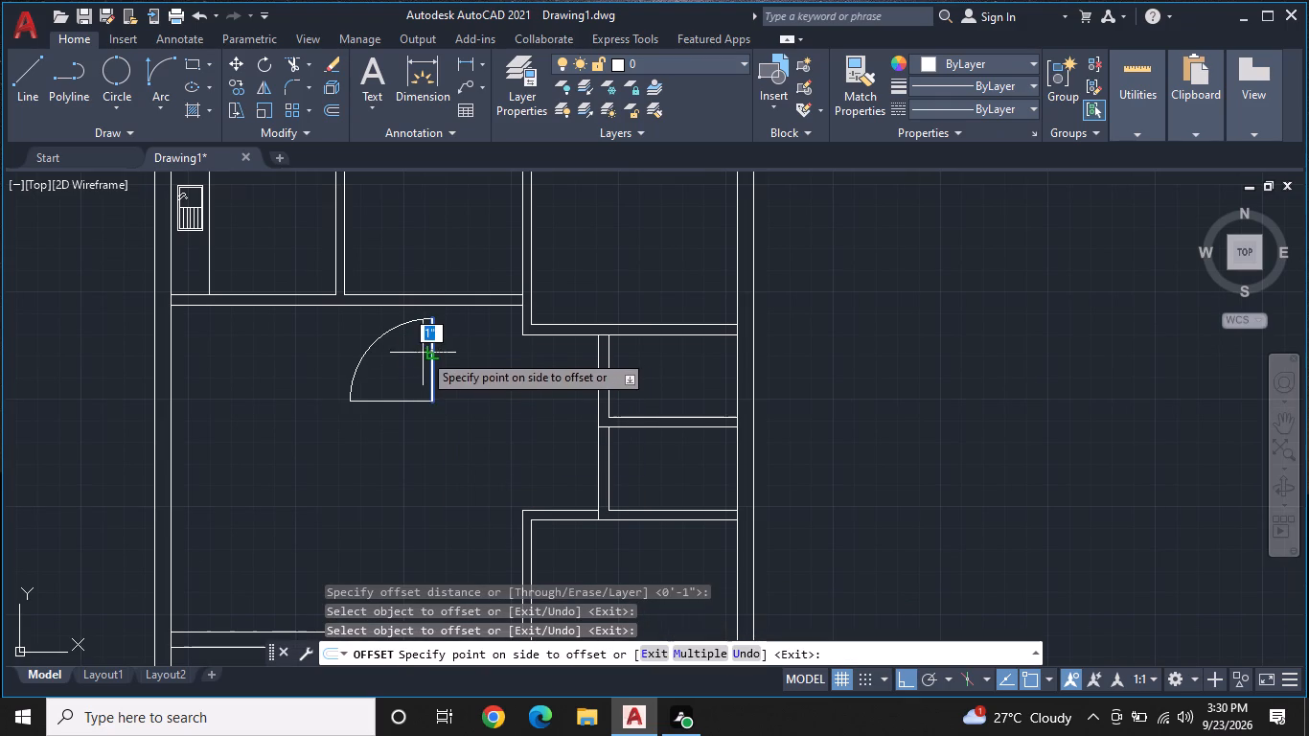
click(390, 356)
scroll(401, 364, up, 3)
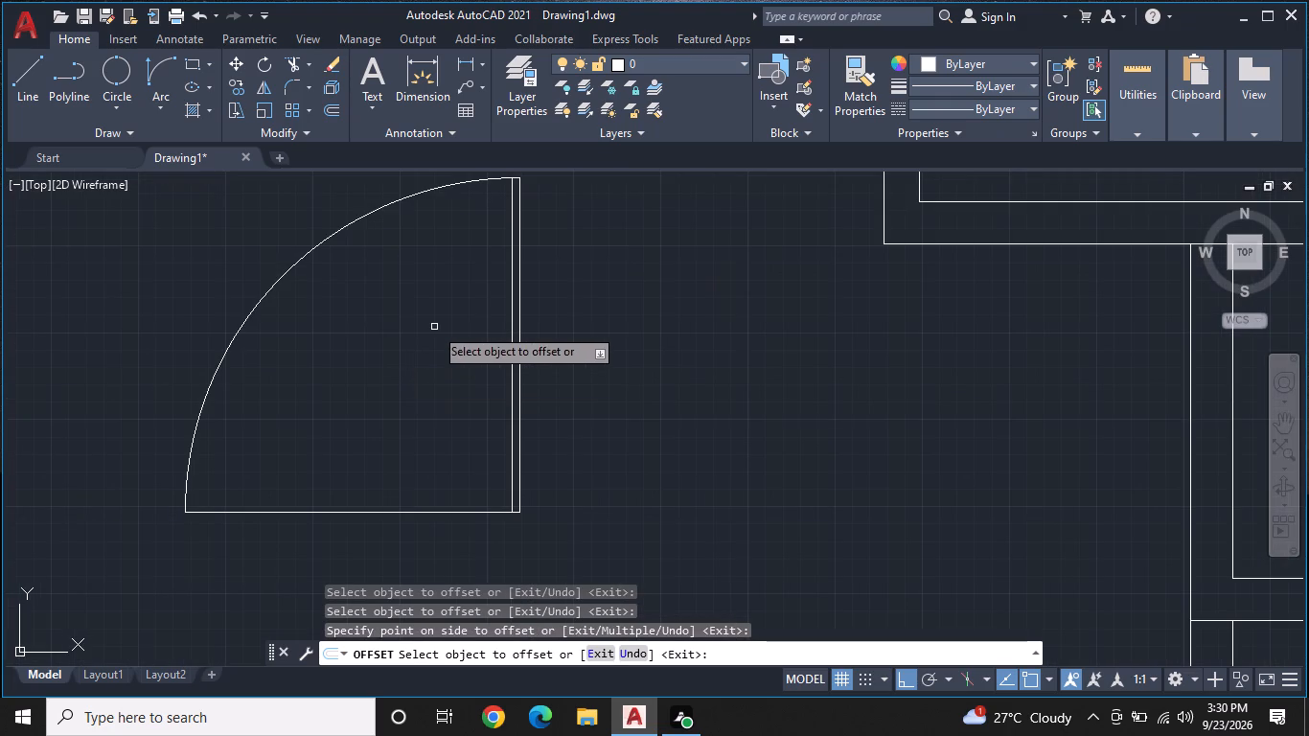
middle_click(435, 333)
scroll(435, 348, down, 1)
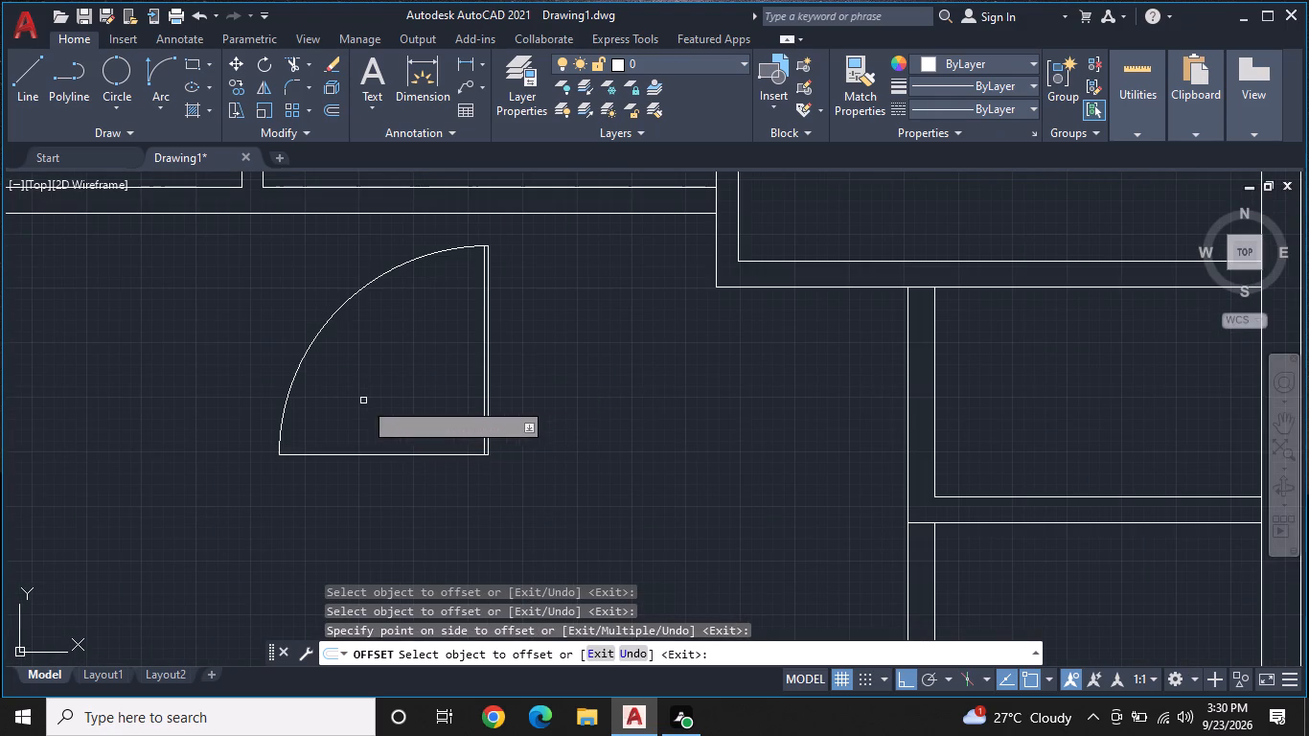
key(Escape)
Erase the horizontal line at the bottom of the quarter-circle symbol.
click(363, 454)
right_click(363, 448)
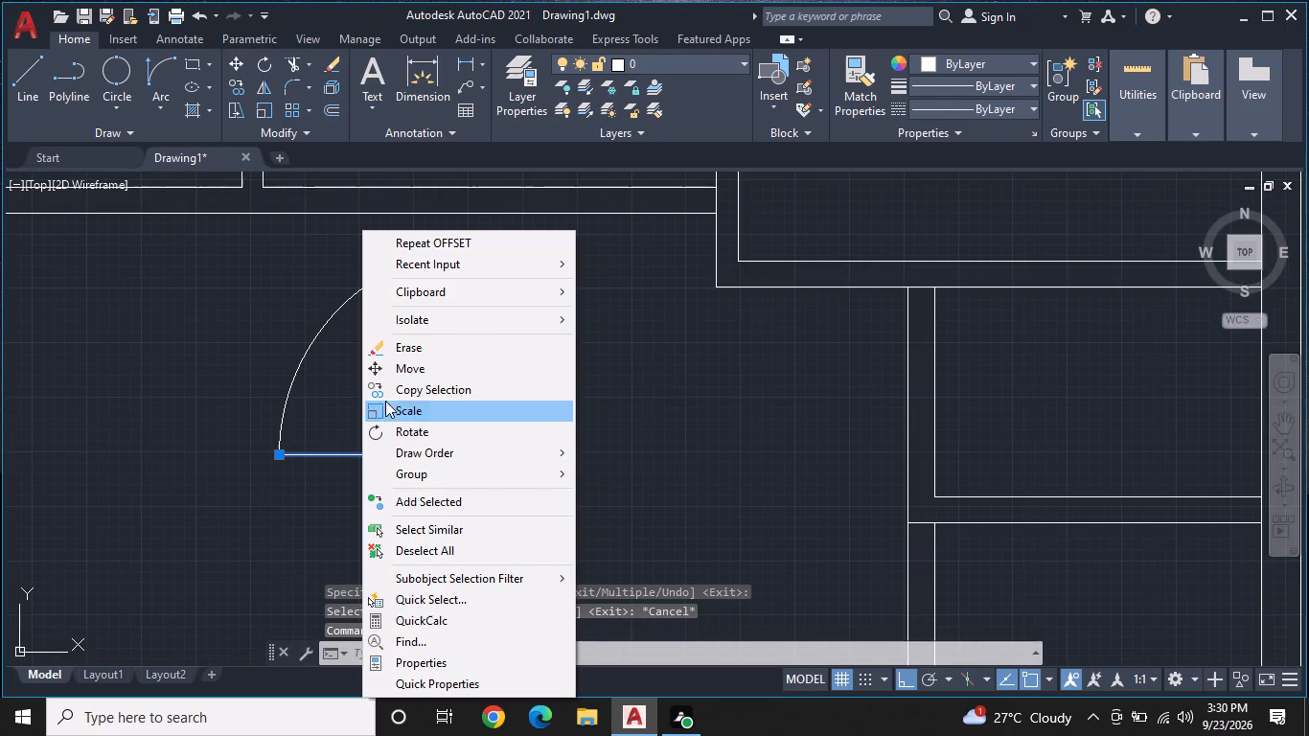
click(424, 352)
Draw a short vertical line across the middle room's bottom wall, just left of where it meets the right-hand room's wall.
scroll(434, 394, down, 1)
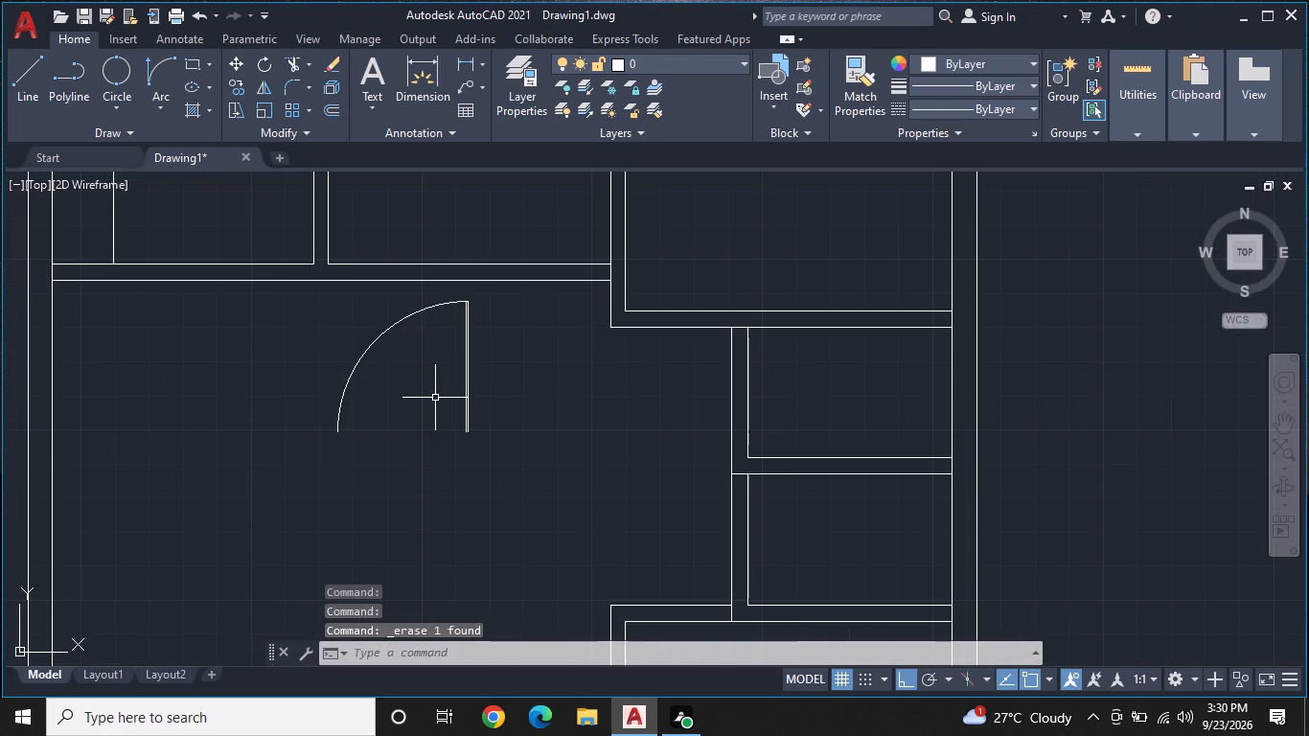
middle_drag(531, 357, 470, 440)
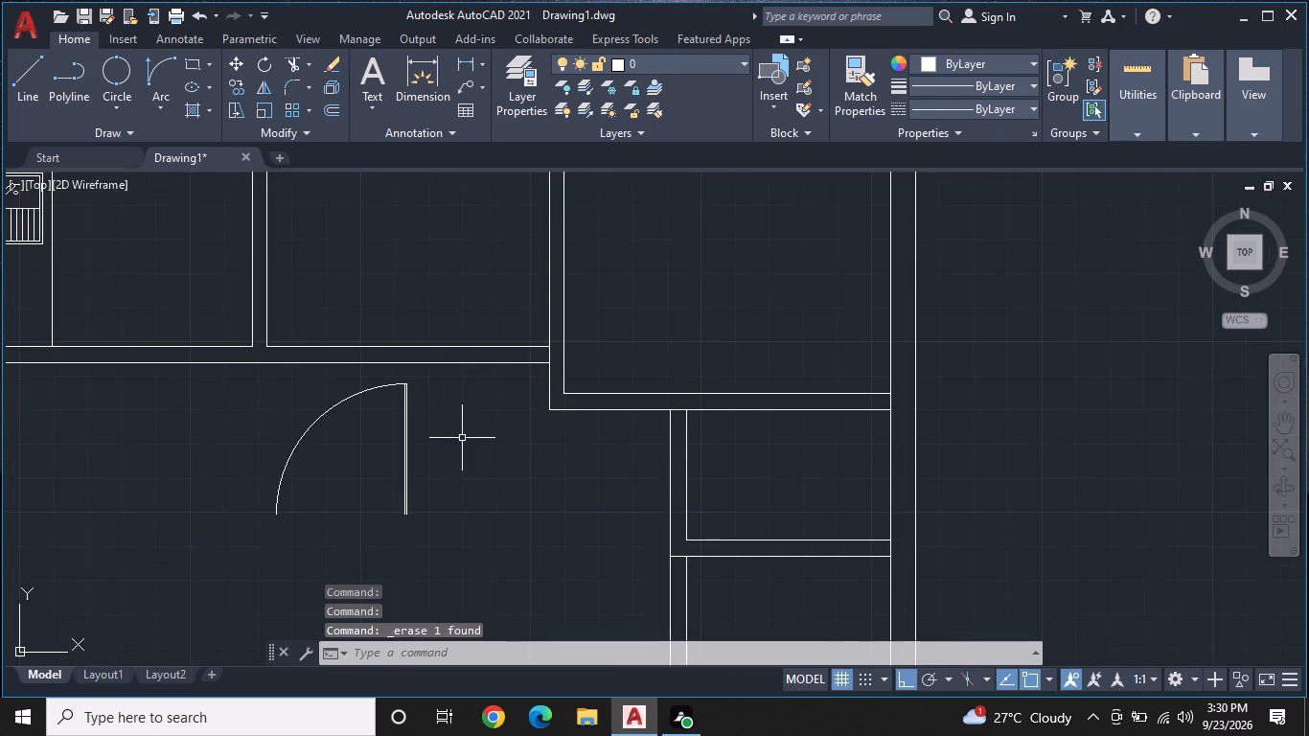
key(l)
key(space)
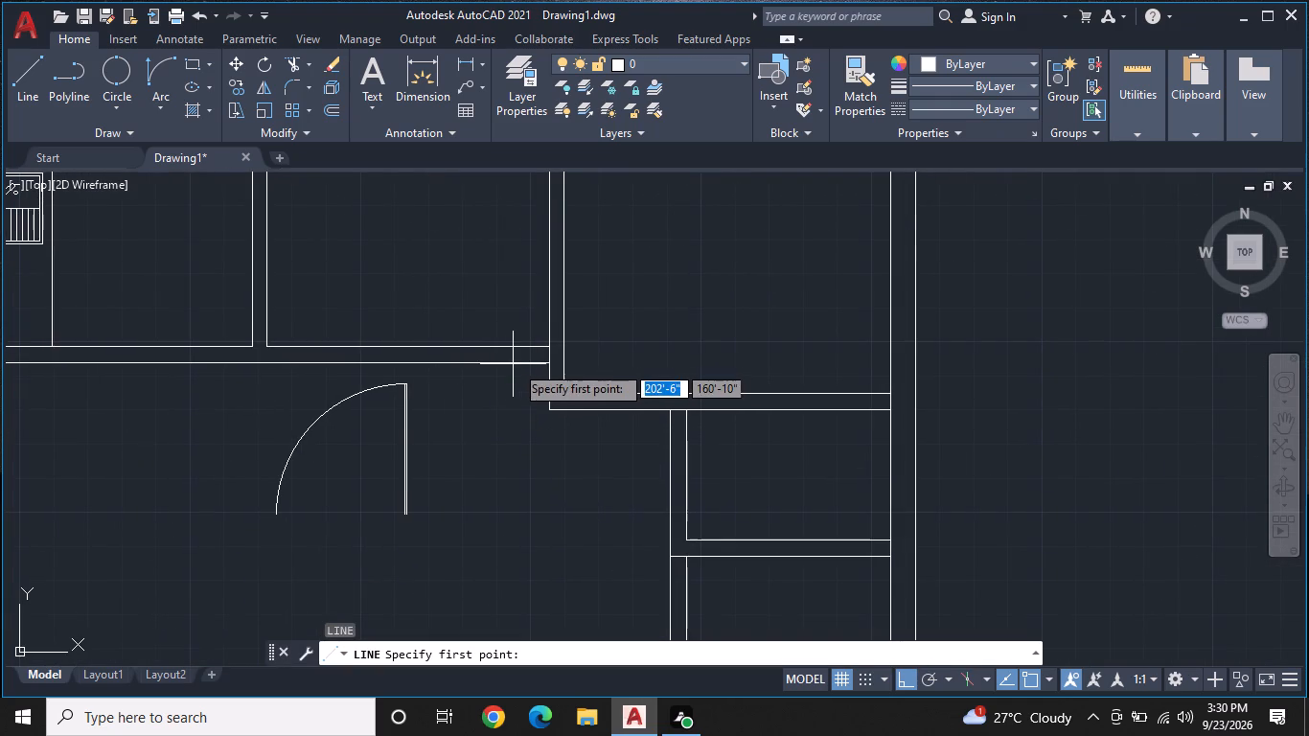
click(529, 362)
click(534, 346)
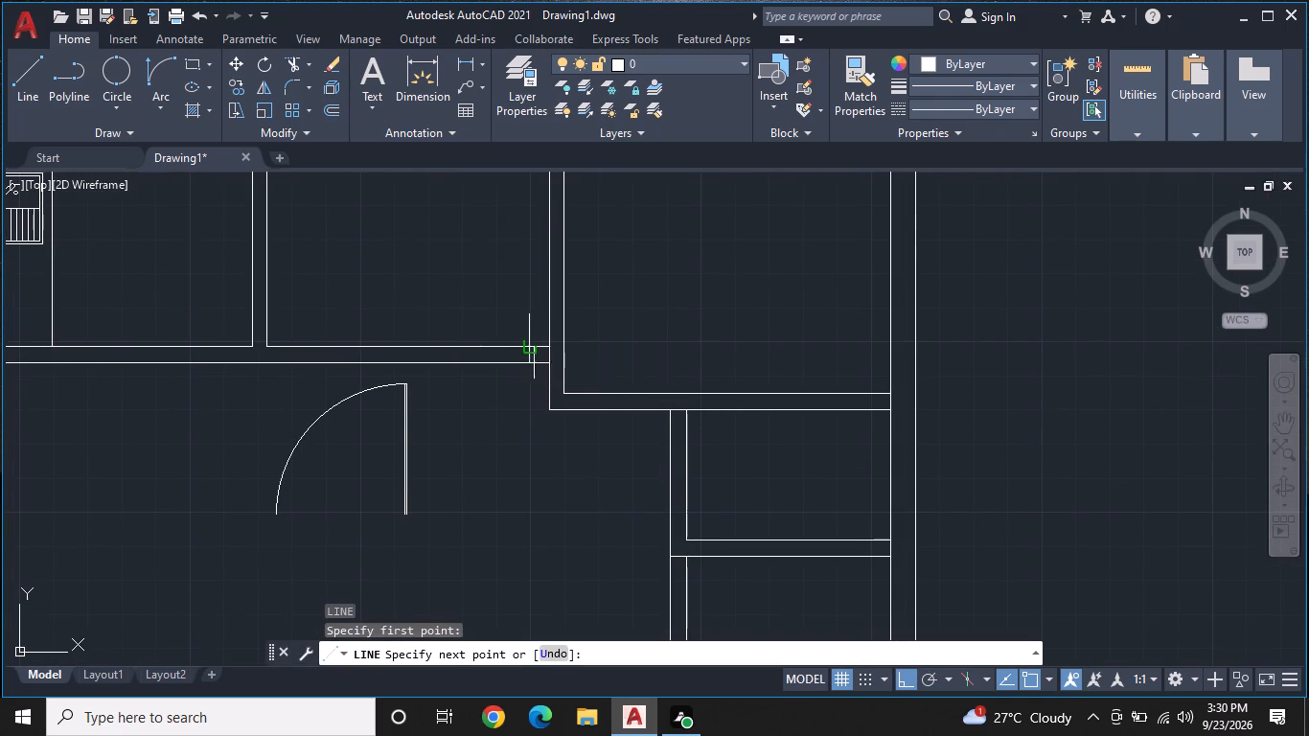
key(Escape)
Copy the door symbol from its leaf's lower right end, with Ortho off, to the short jamb line's bottom end on the middle room's wall.
middle_drag(507, 394, 490, 376)
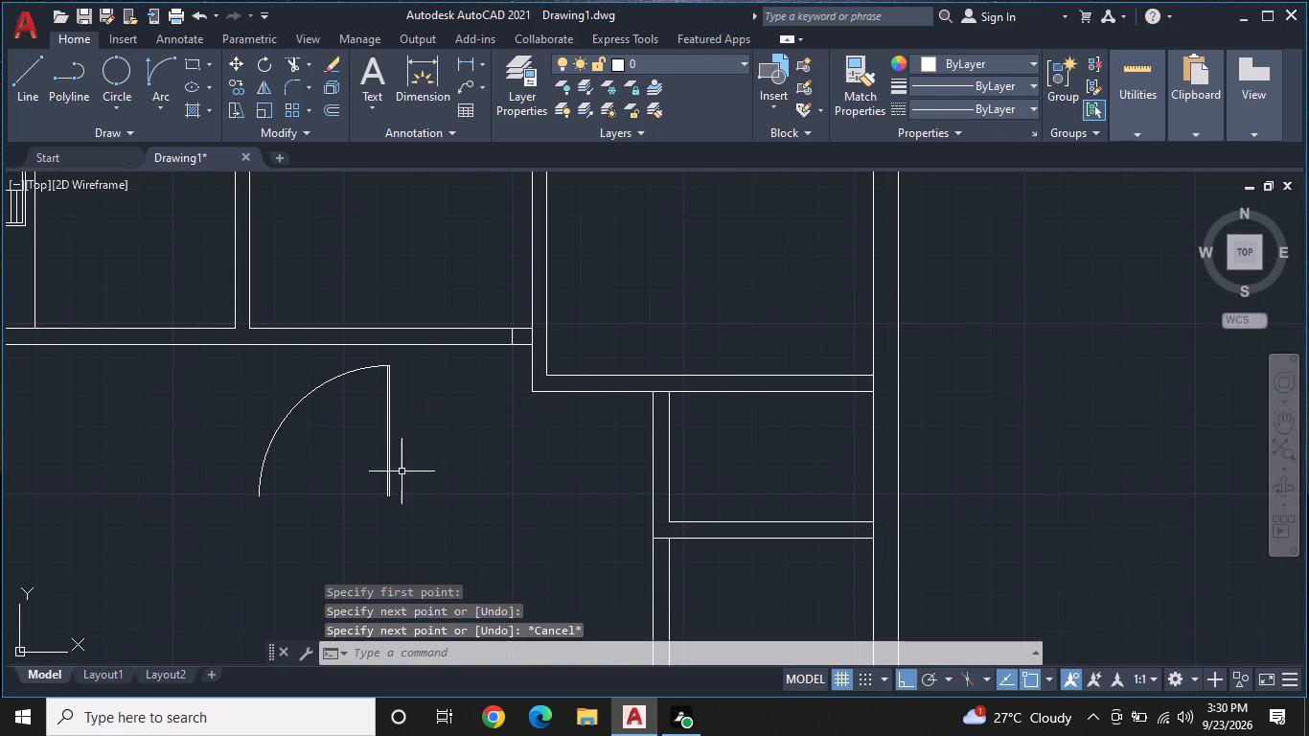
click(400, 504)
click(285, 391)
right_click(285, 391)
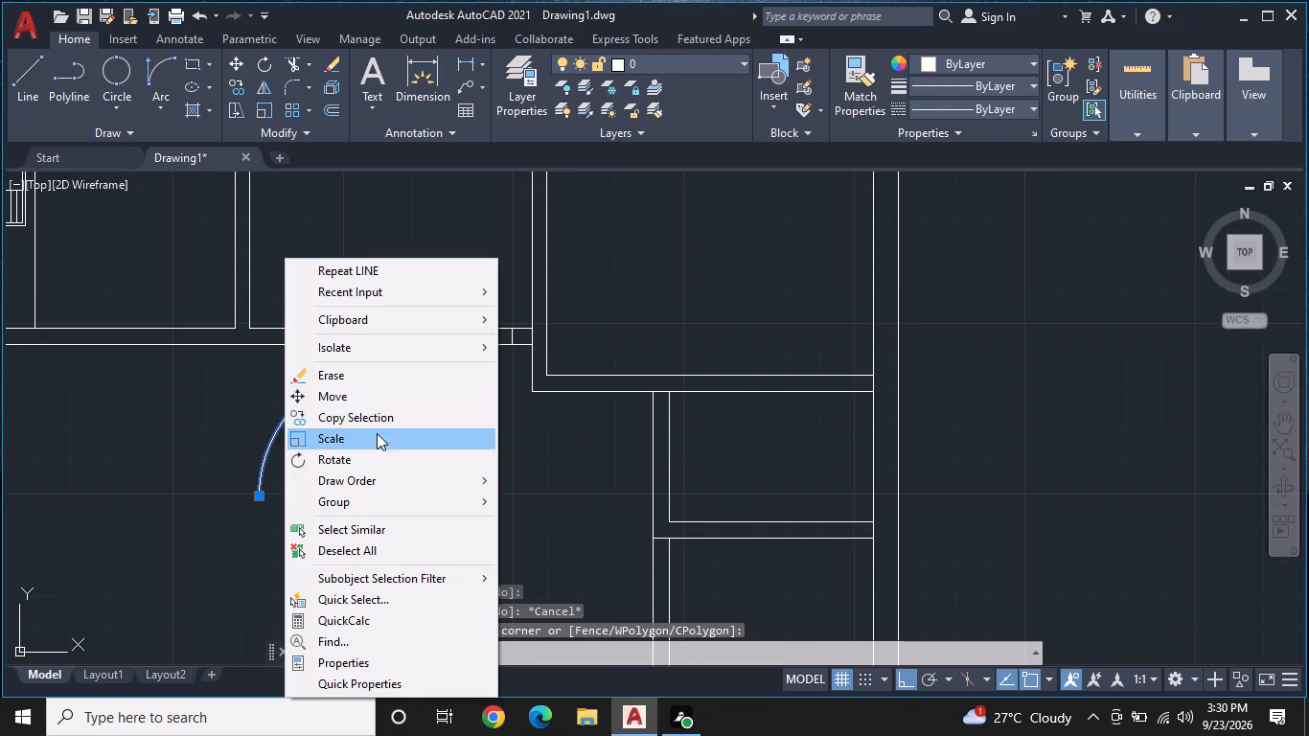
click(392, 421)
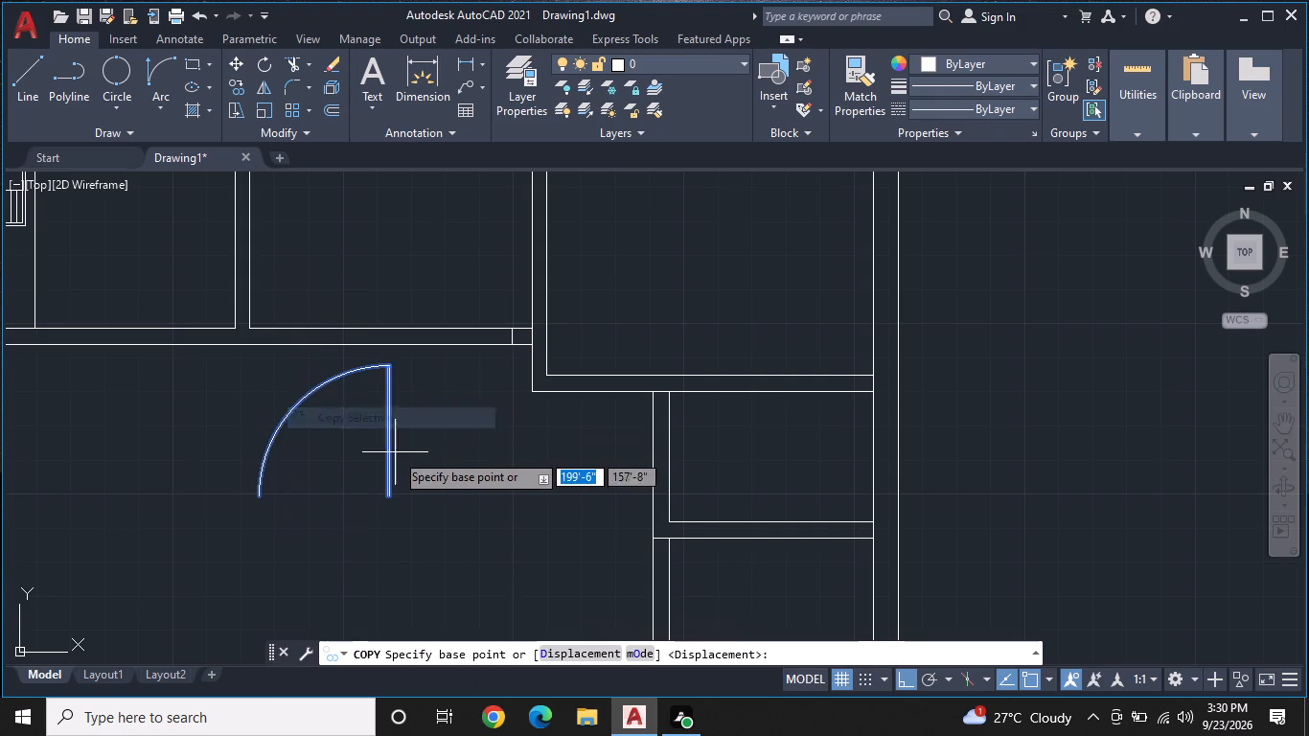
scroll(392, 502, up, 2)
click(385, 494)
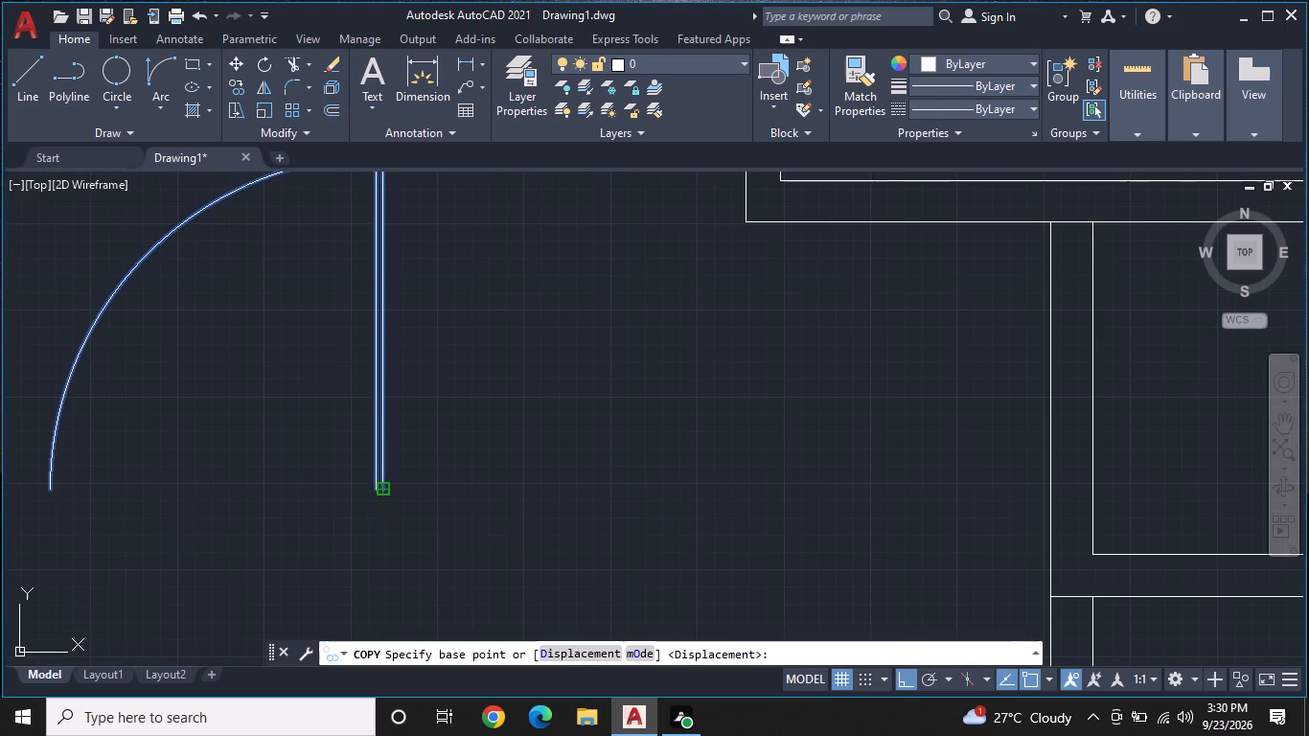
scroll(510, 402, down, 1)
middle_drag(534, 364, 500, 415)
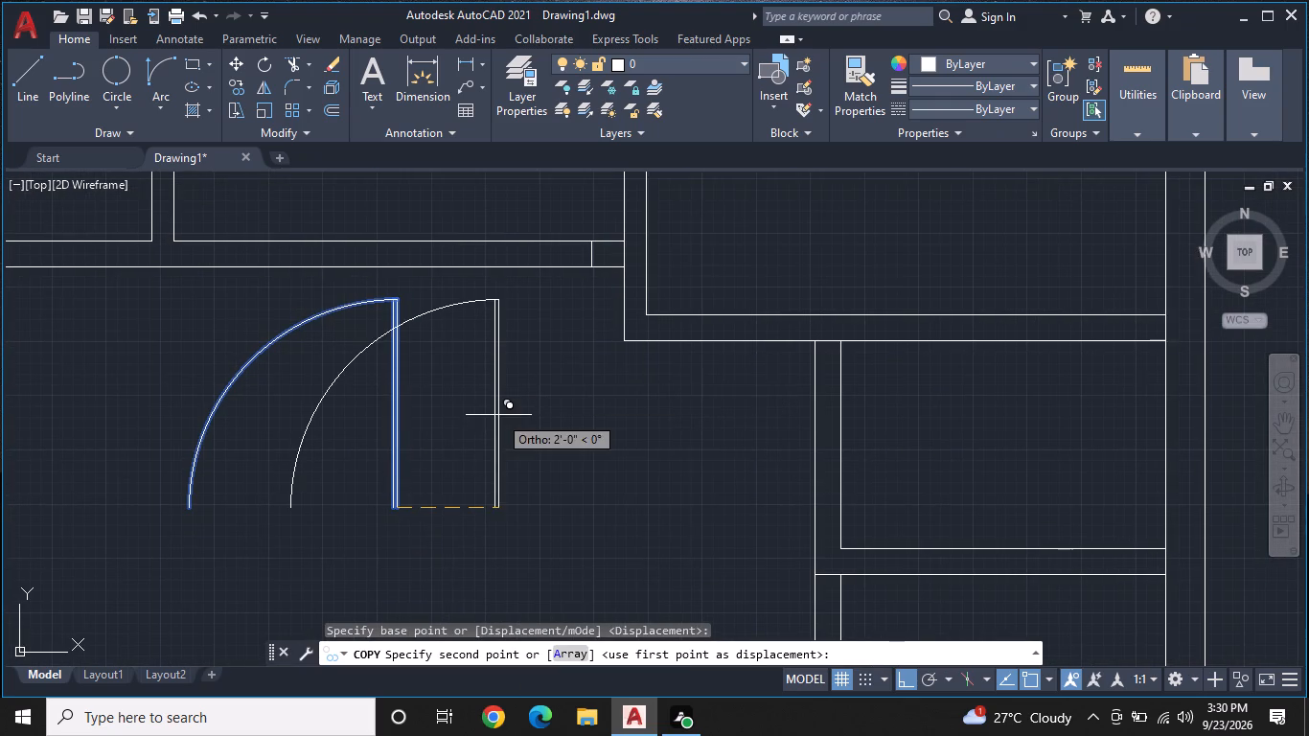
key(F8)
middle_drag(567, 302, 520, 427)
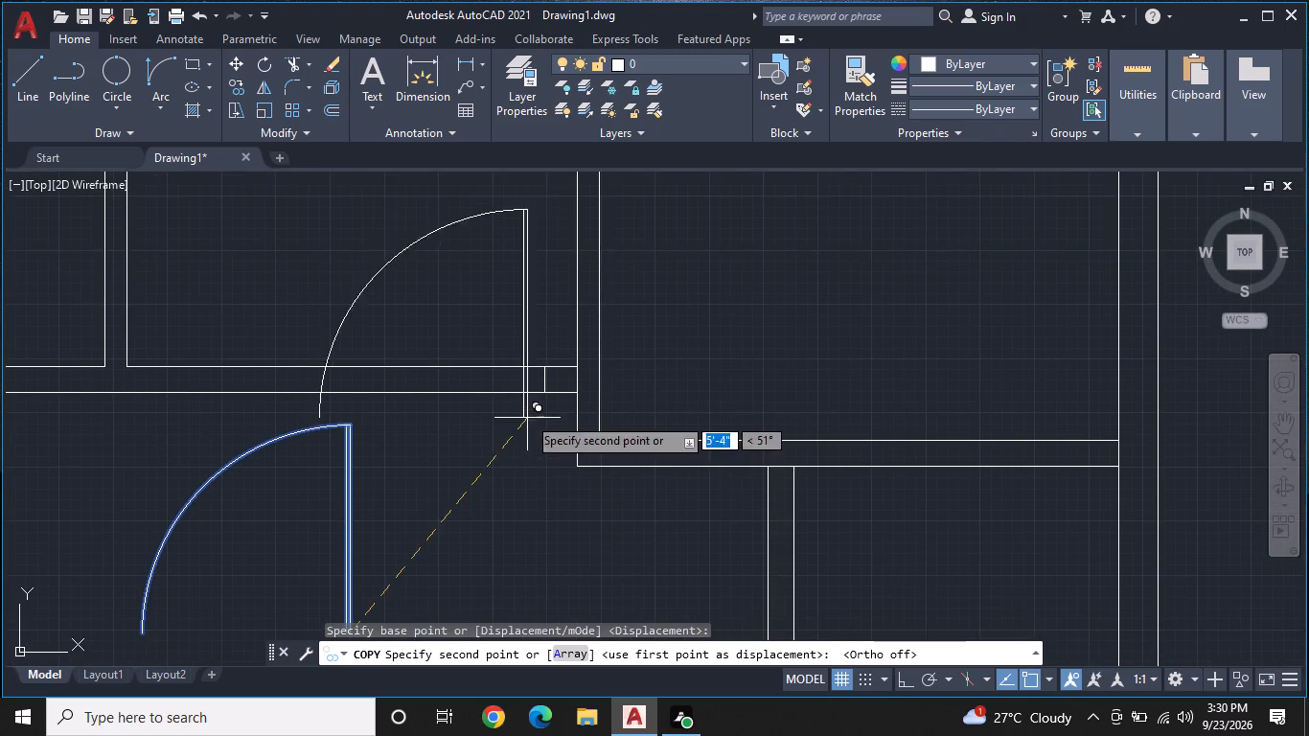
middle_drag(556, 346, 530, 395)
scroll(505, 416, up, 2)
scroll(518, 436, down, 1)
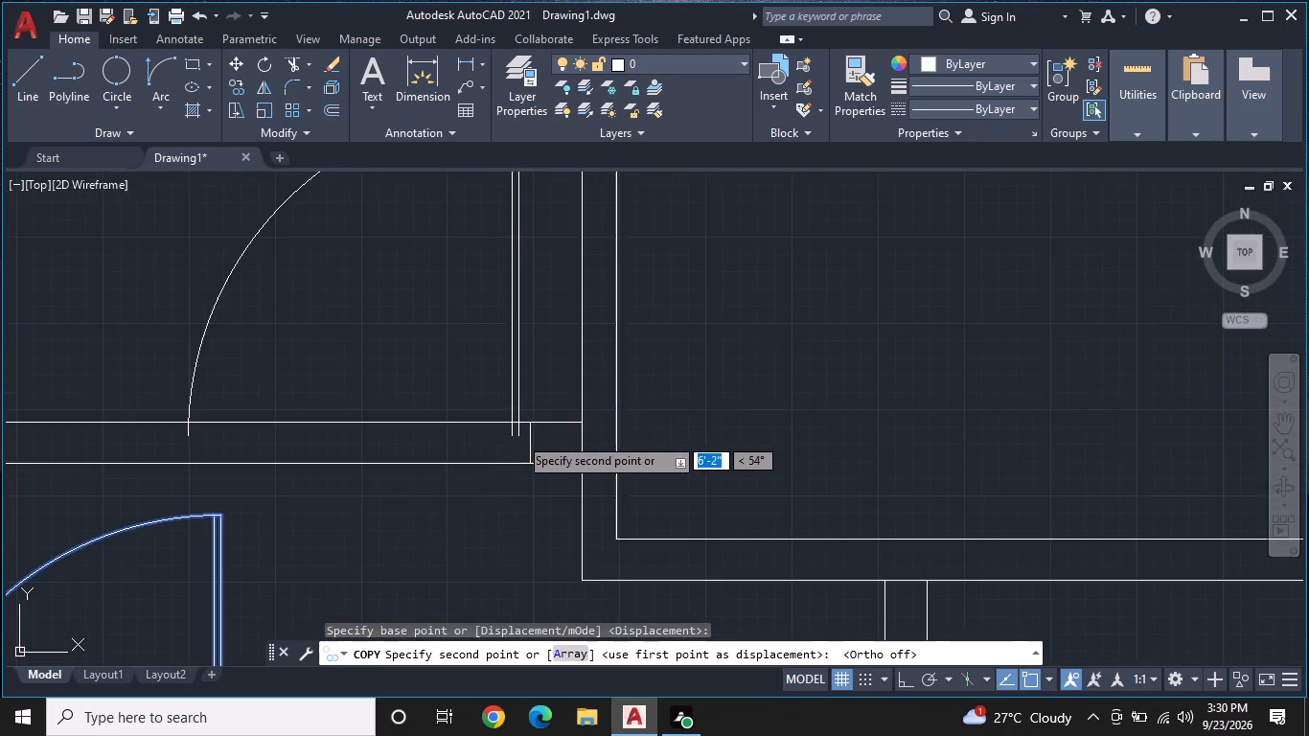
middle_drag(518, 430, 525, 318)
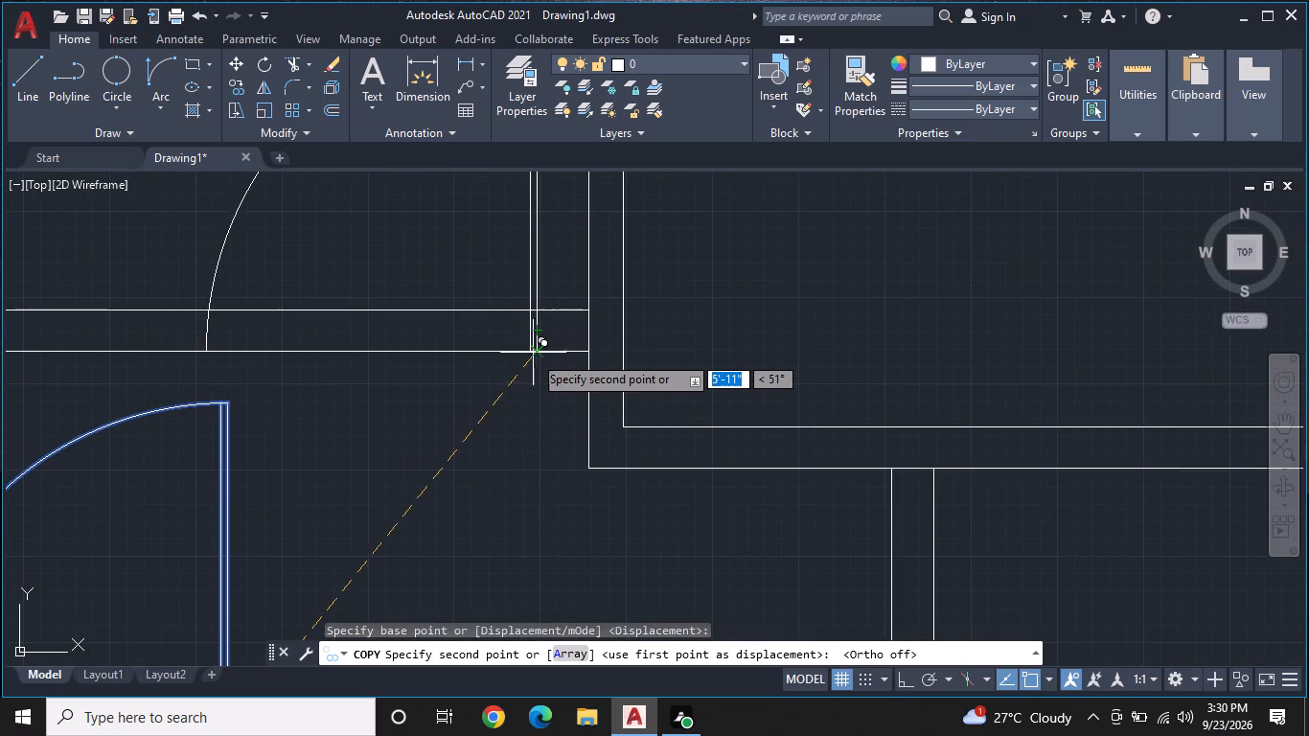
click(533, 352)
Place another copy of the door symbol in the open hall, to the lower left of the original.
scroll(549, 365, down, 1)
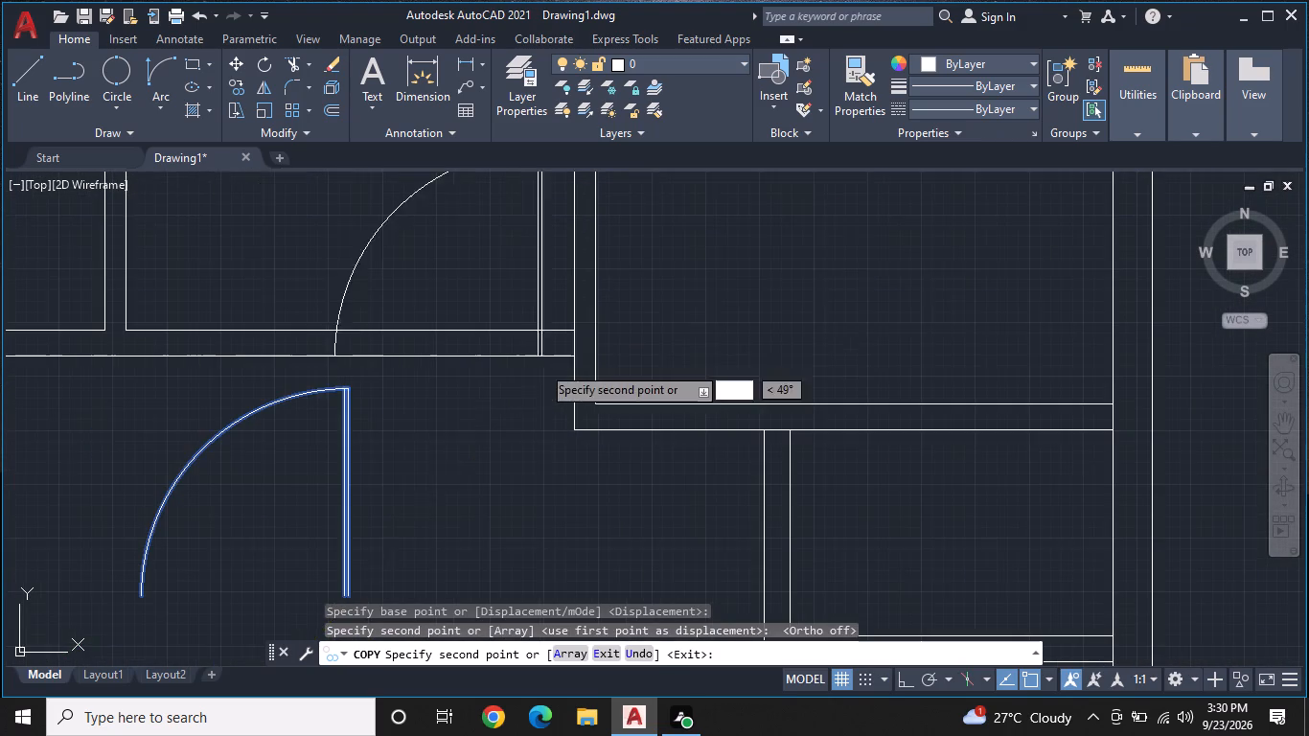
middle_drag(517, 385, 517, 303)
scroll(518, 303, down, 2)
scroll(519, 379, down, 2)
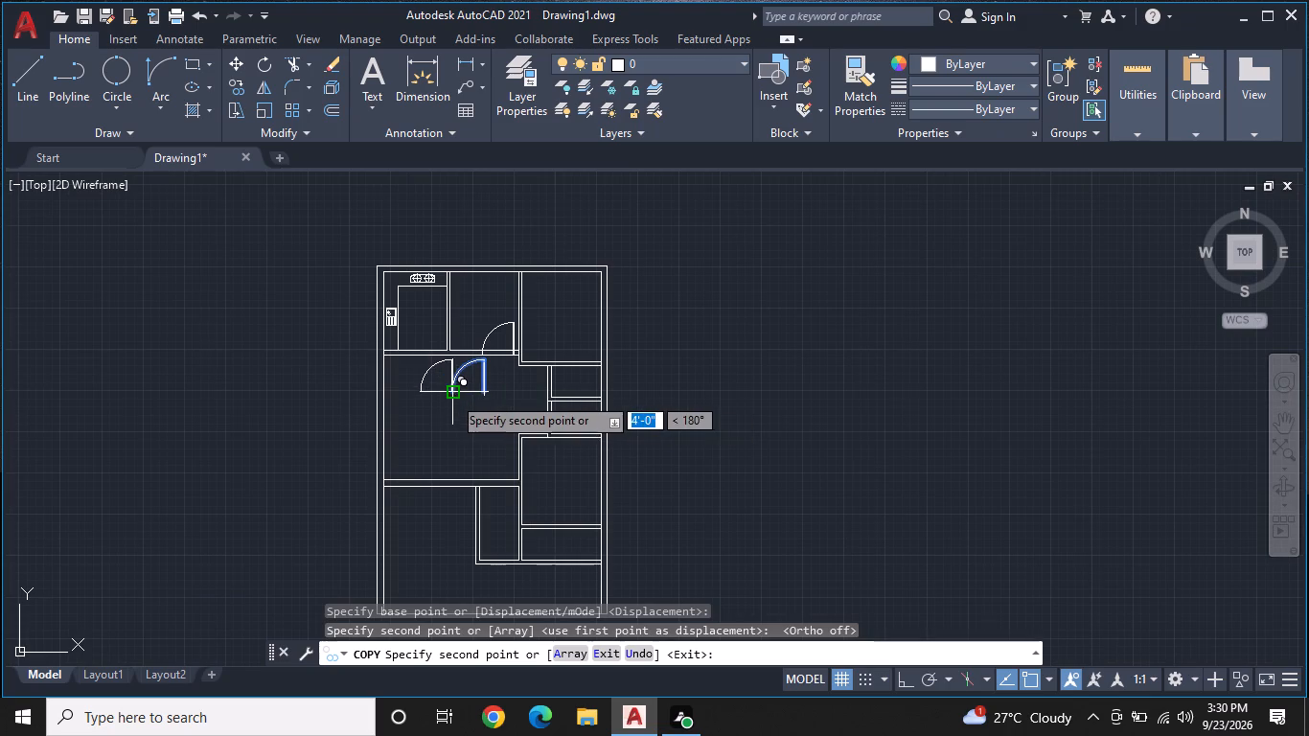
click(439, 408)
Place another door copy on the hall's bottom wall, hinged near its right end above the narrow room, and end the copying.
middle_drag(518, 402, 517, 396)
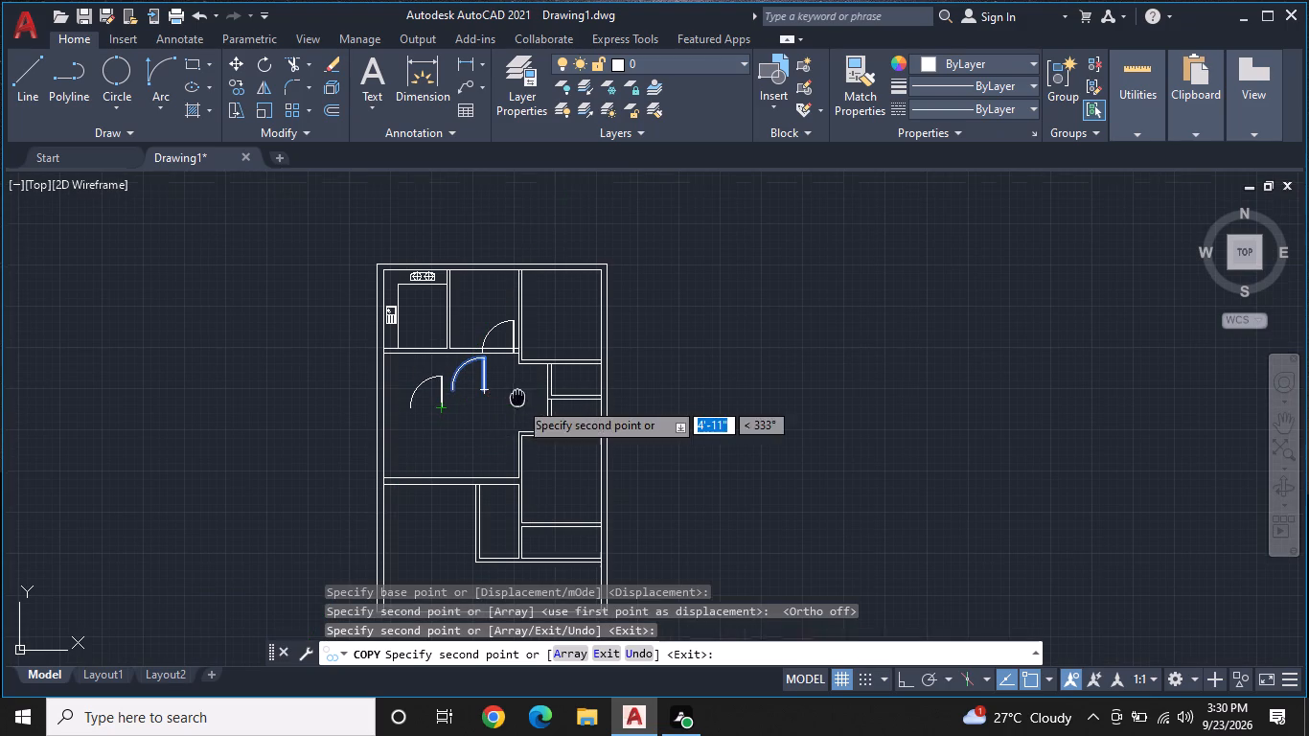
middle_drag(517, 396, 523, 359)
scroll(505, 406, up, 1)
middle_drag(508, 416, 504, 352)
scroll(486, 430, up, 2)
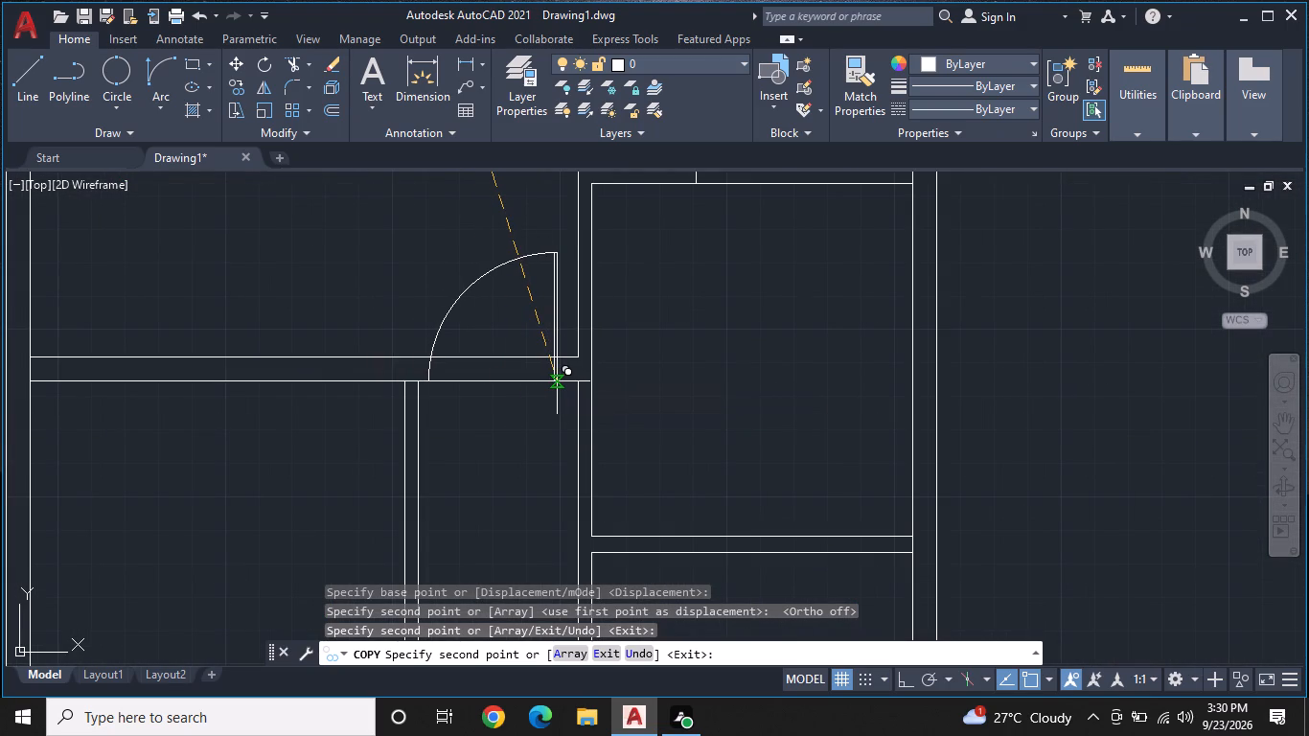
click(557, 381)
scroll(519, 437, down, 1)
middle_drag(519, 438, 523, 399)
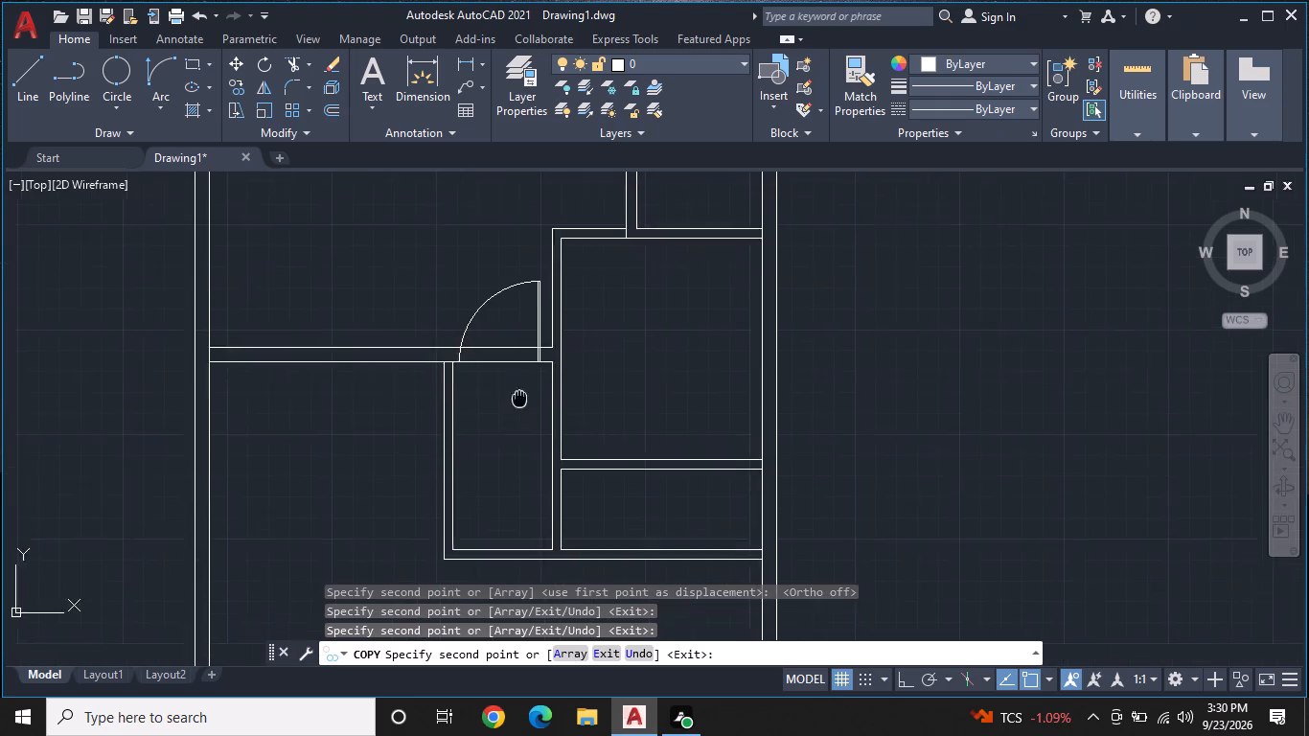
middle_drag(523, 399, 513, 345)
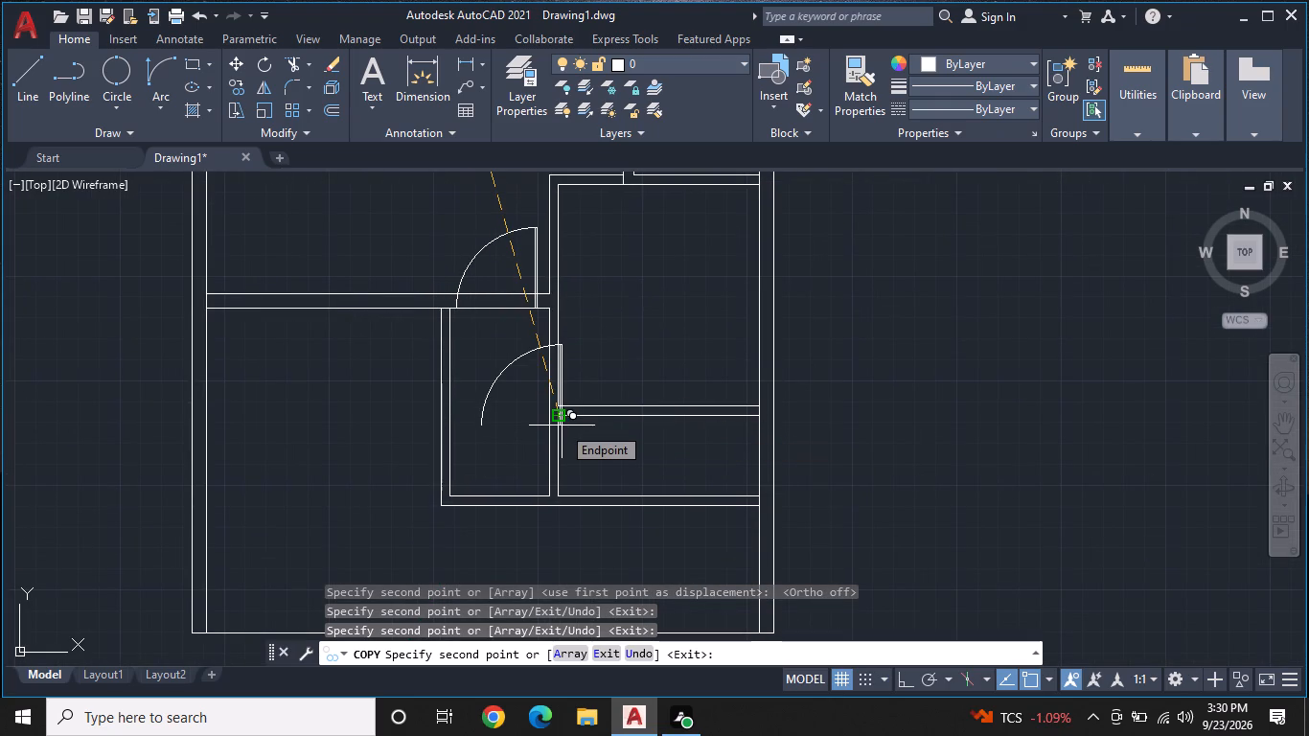
middle_drag(563, 353, 503, 467)
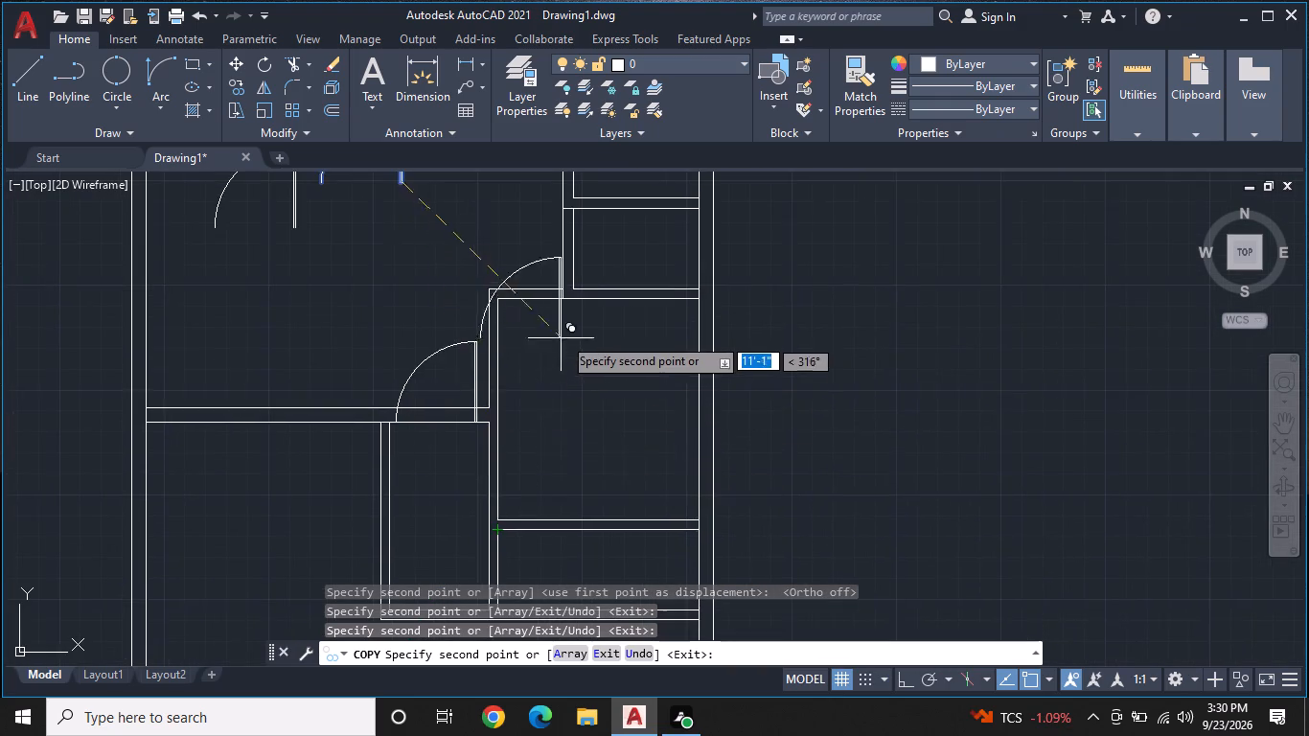
scroll(563, 334, down, 1)
middle_drag(521, 298, 529, 342)
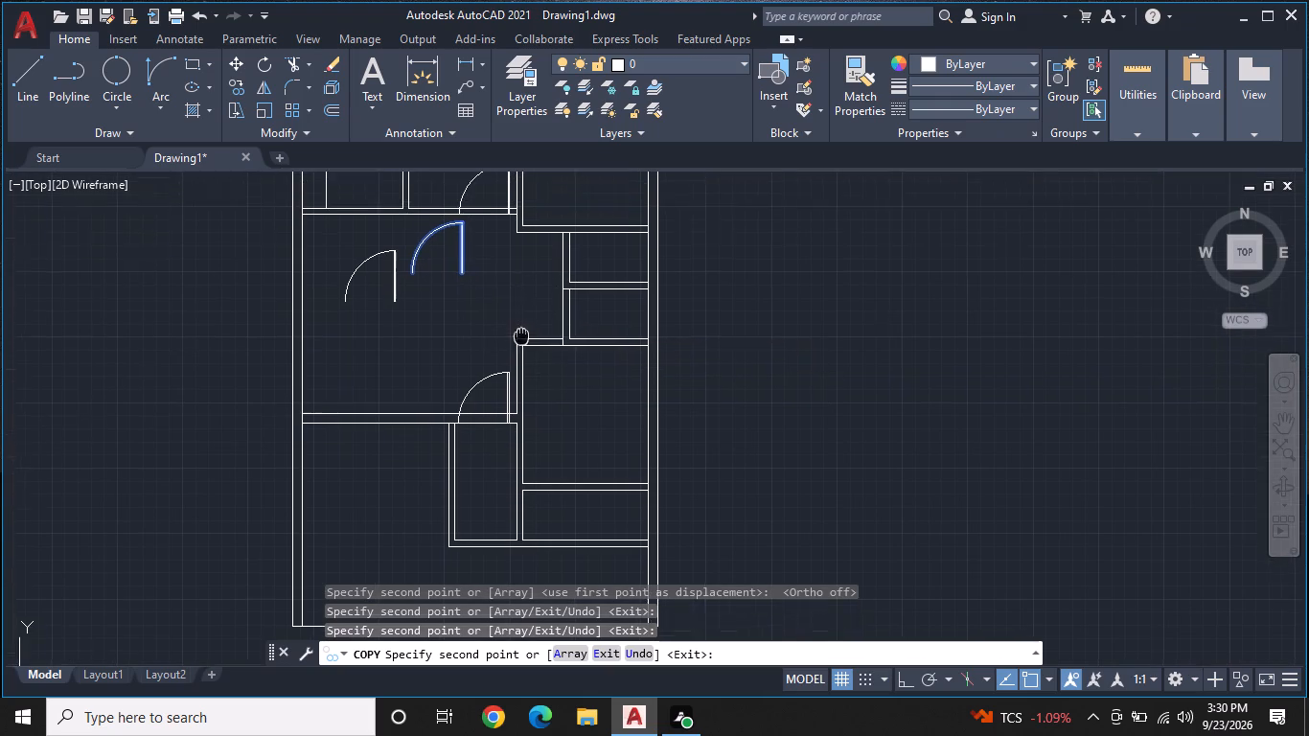
middle_drag(529, 342, 531, 362)
key(Escape)
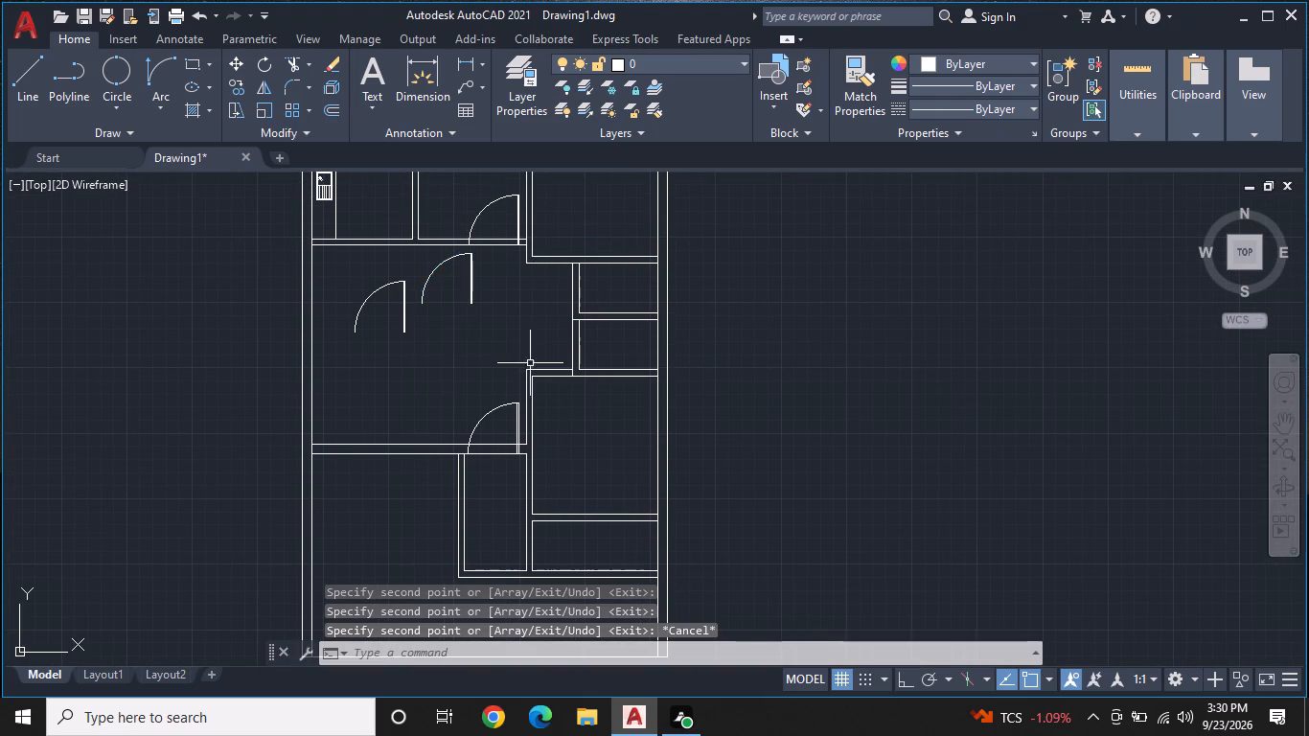
Draw a short vertical jamb line across the right-hand room's top wall, just inside the room's left corner.
scroll(532, 361, up, 2)
middle_drag(542, 400, 547, 357)
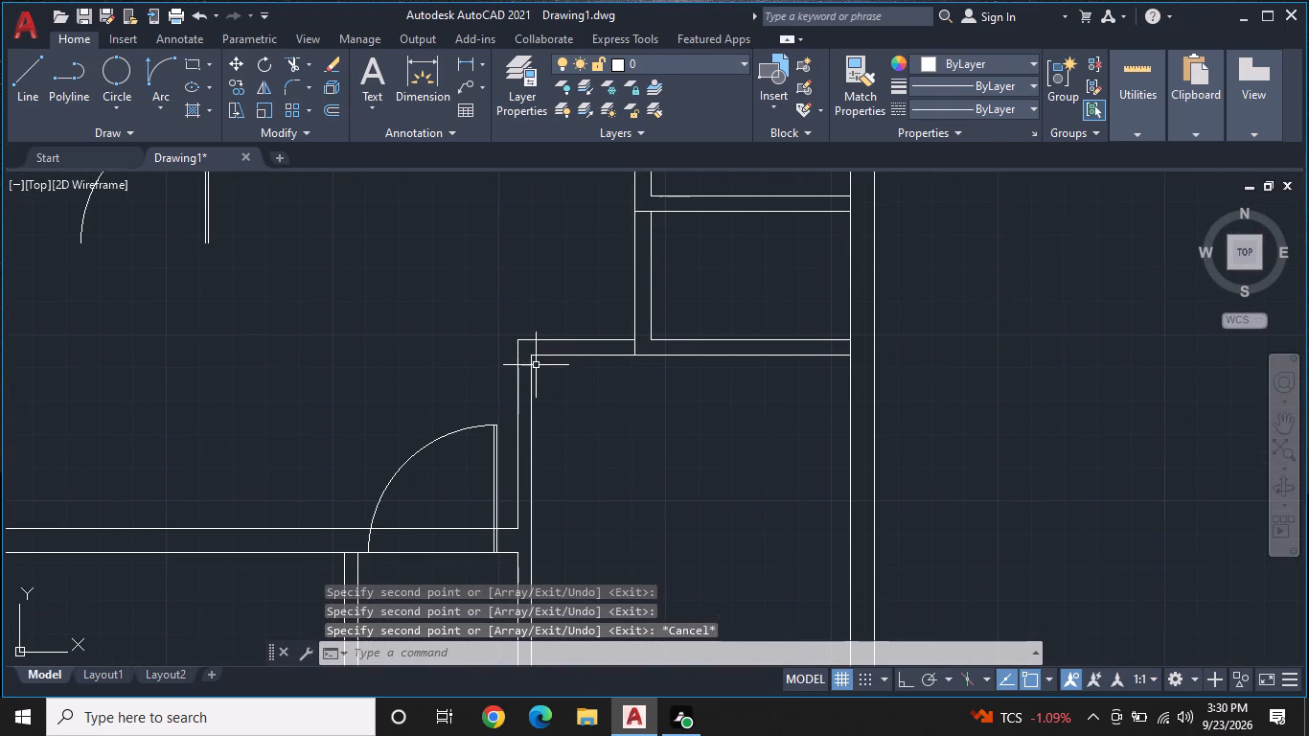
key(l)
key(space)
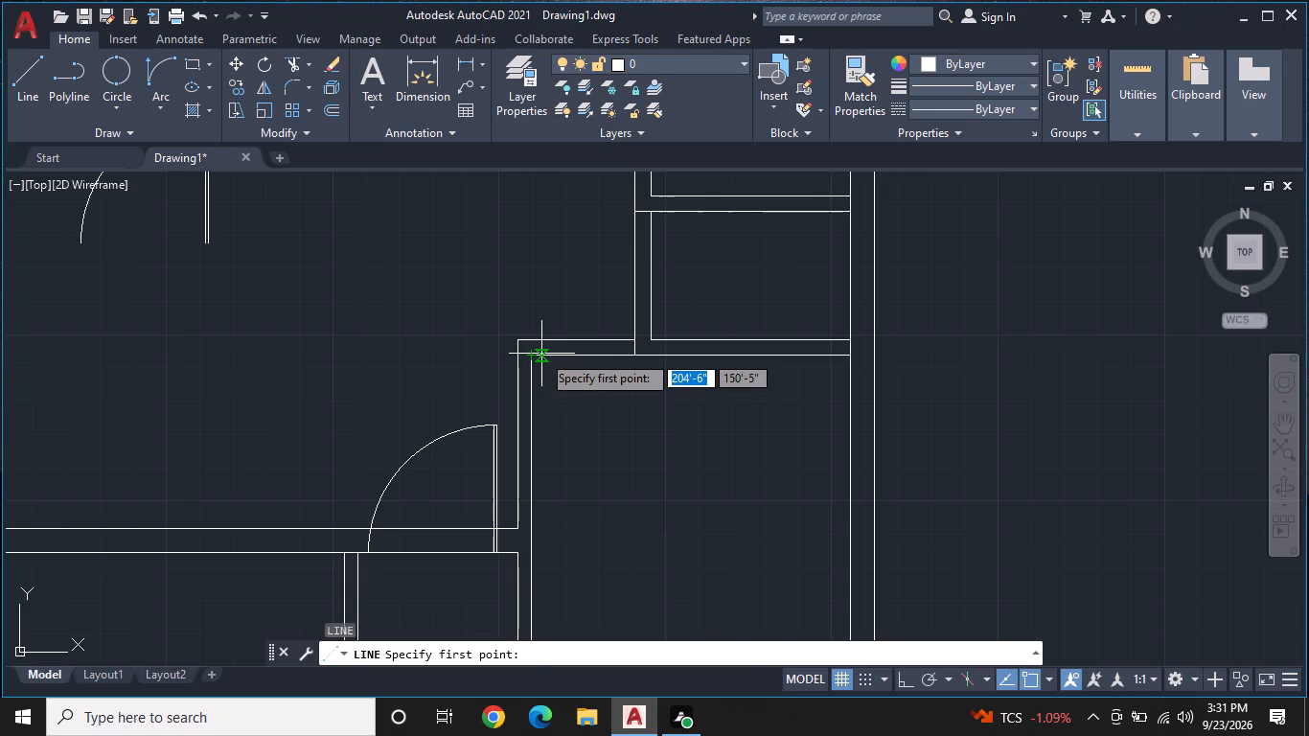
click(541, 354)
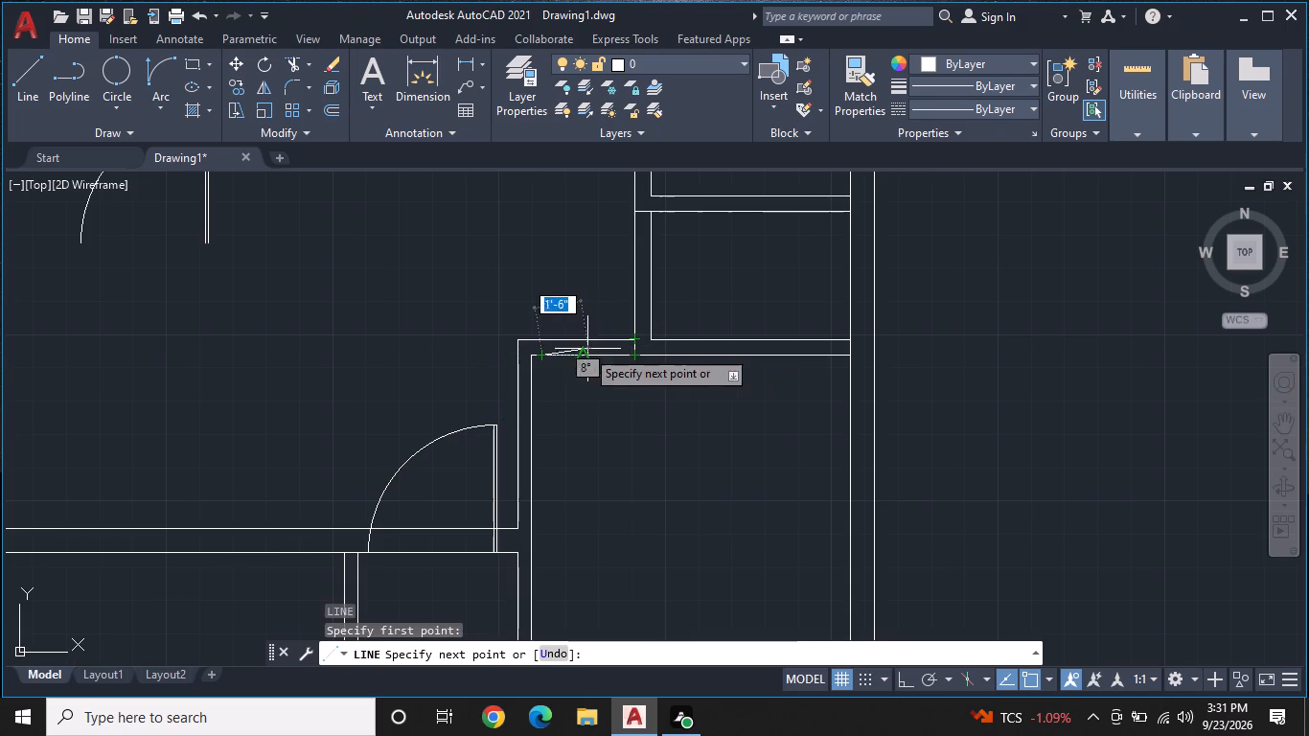
scroll(539, 342, up, 2)
click(539, 342)
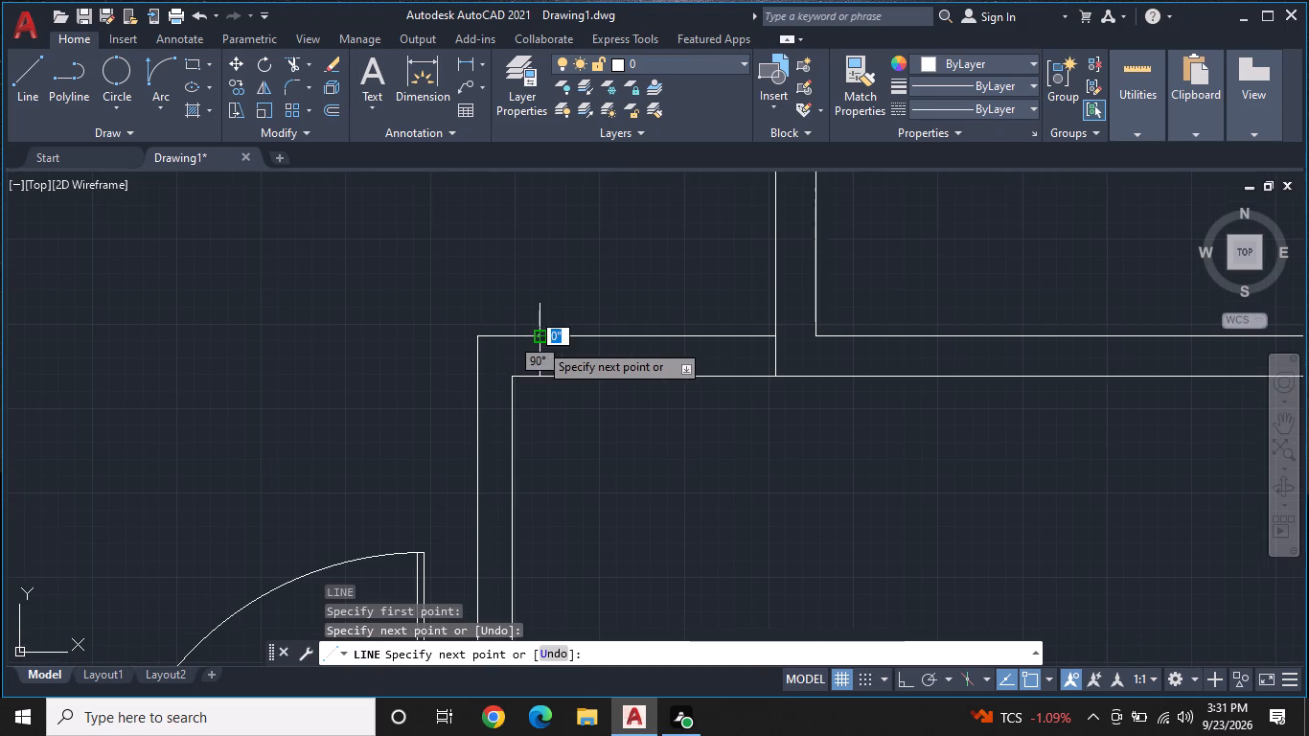
key(Escape)
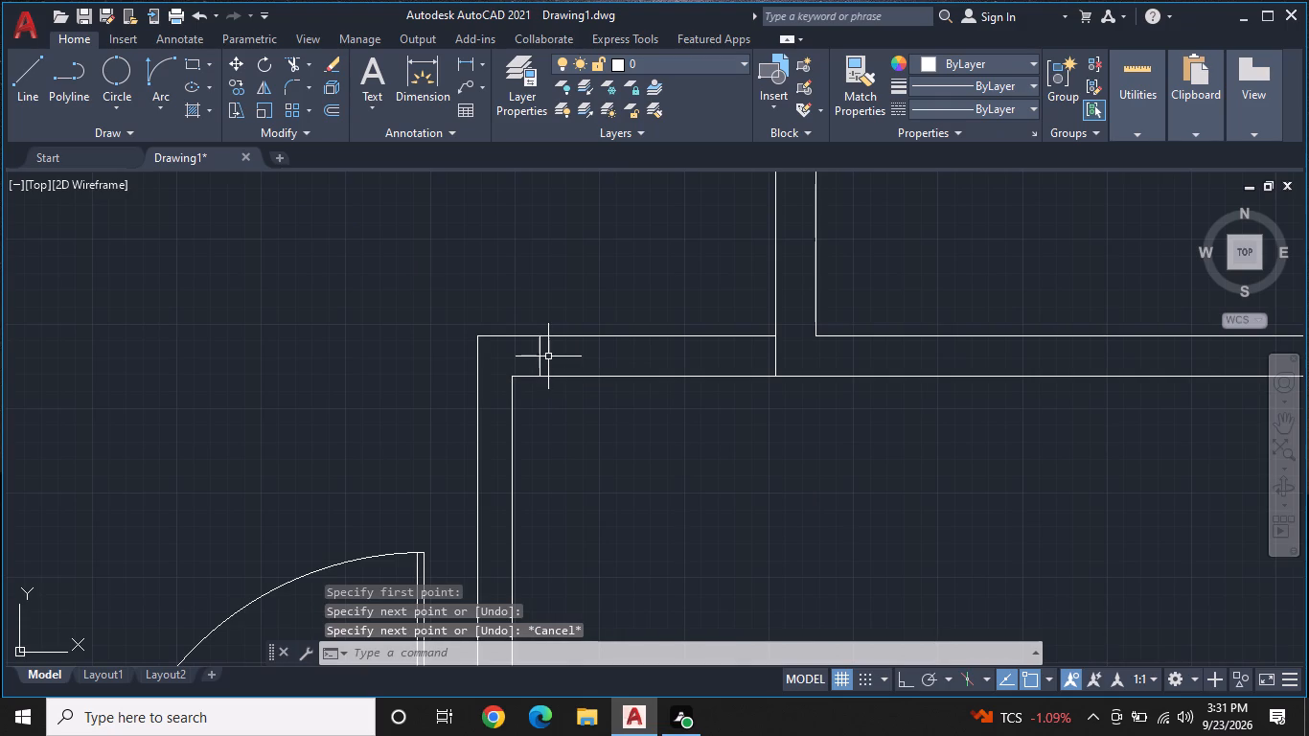
Draw a door leaf 2' long and 1" wide straight down from the new jamb line's top end, with Ortho on for its width.
scroll(559, 347, up, 1)
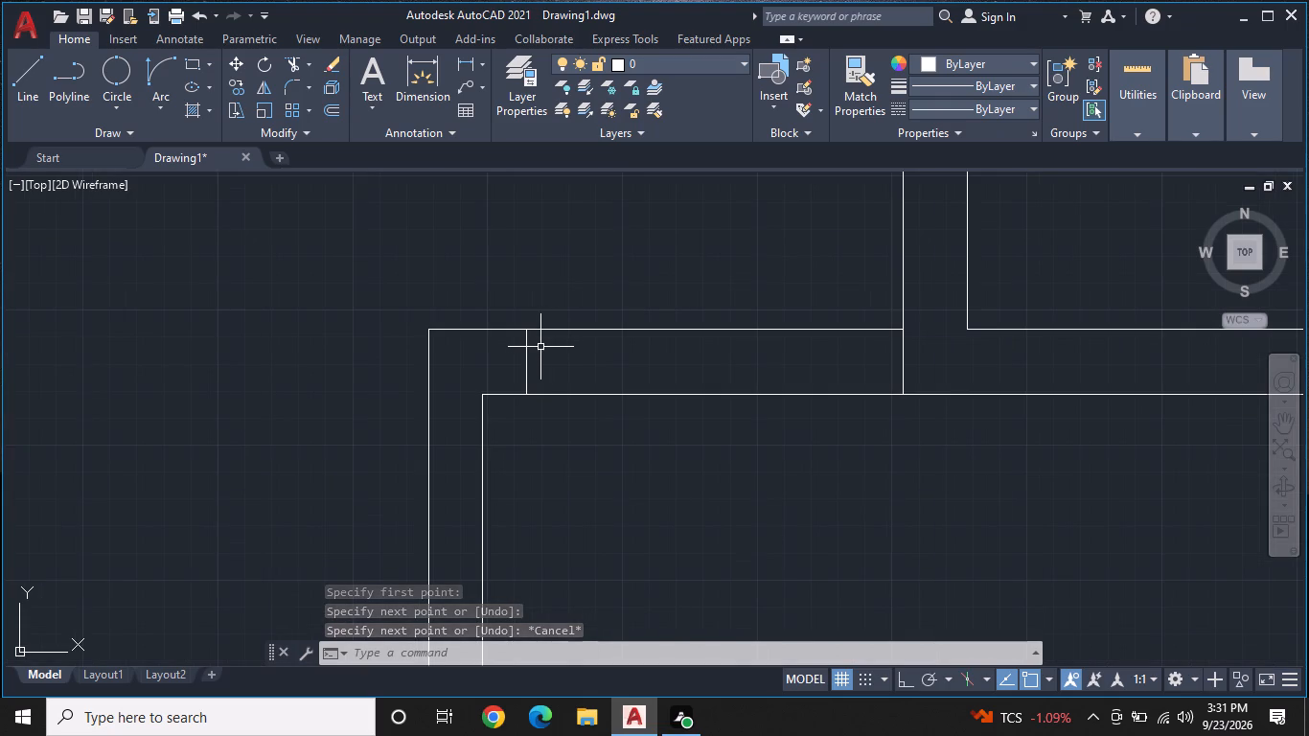
key(l)
key(space)
click(521, 328)
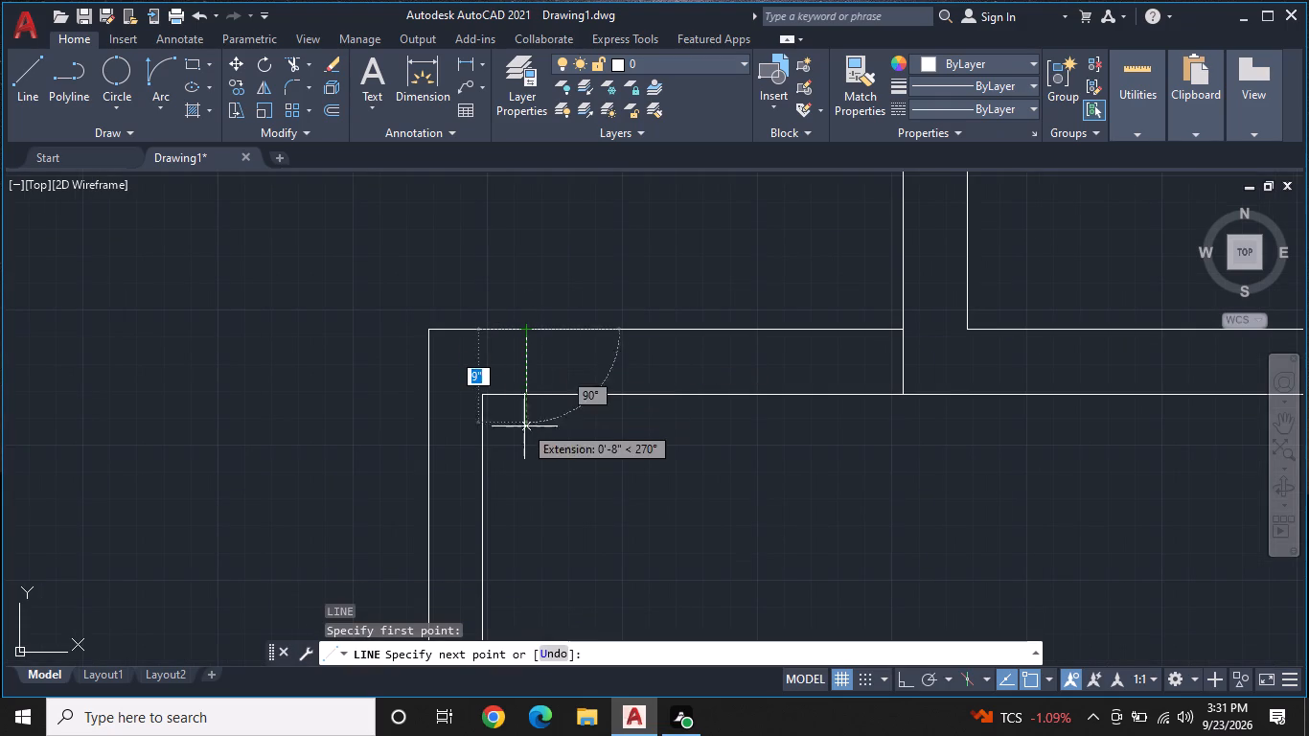
middle_drag(525, 482, 524, 423)
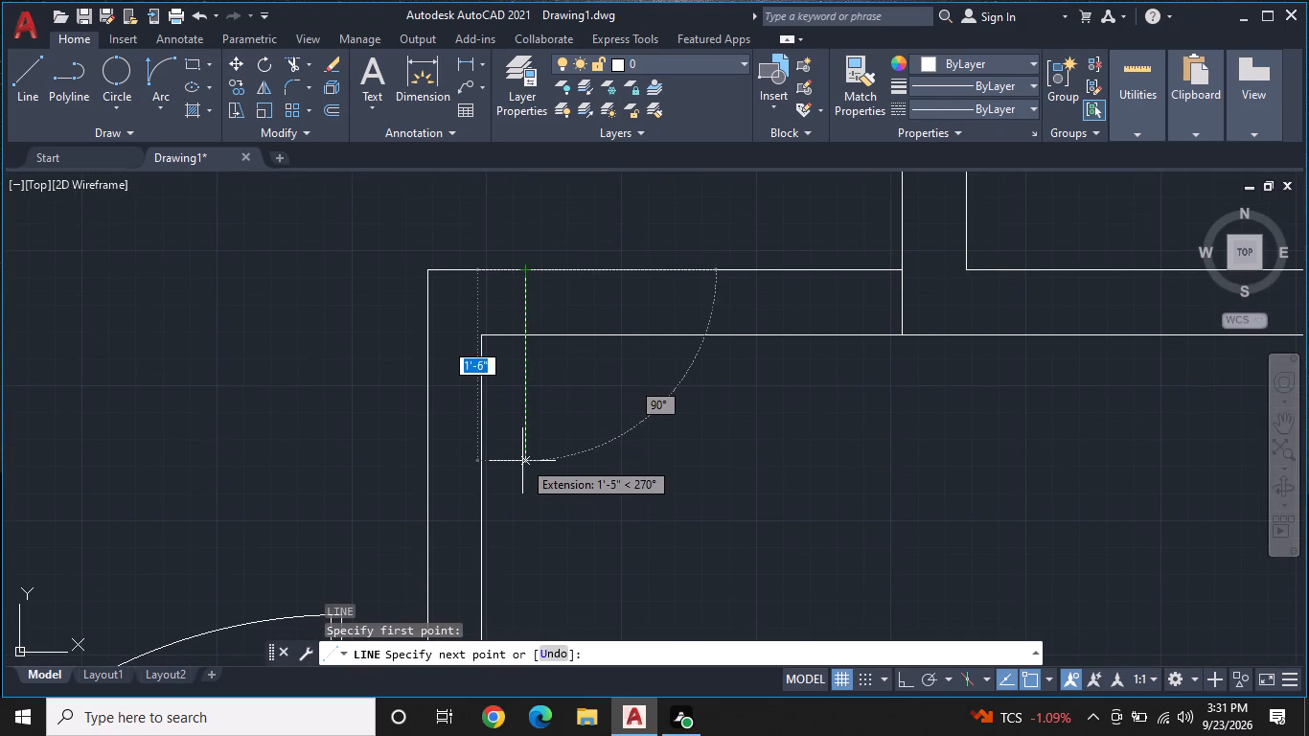
key(2)
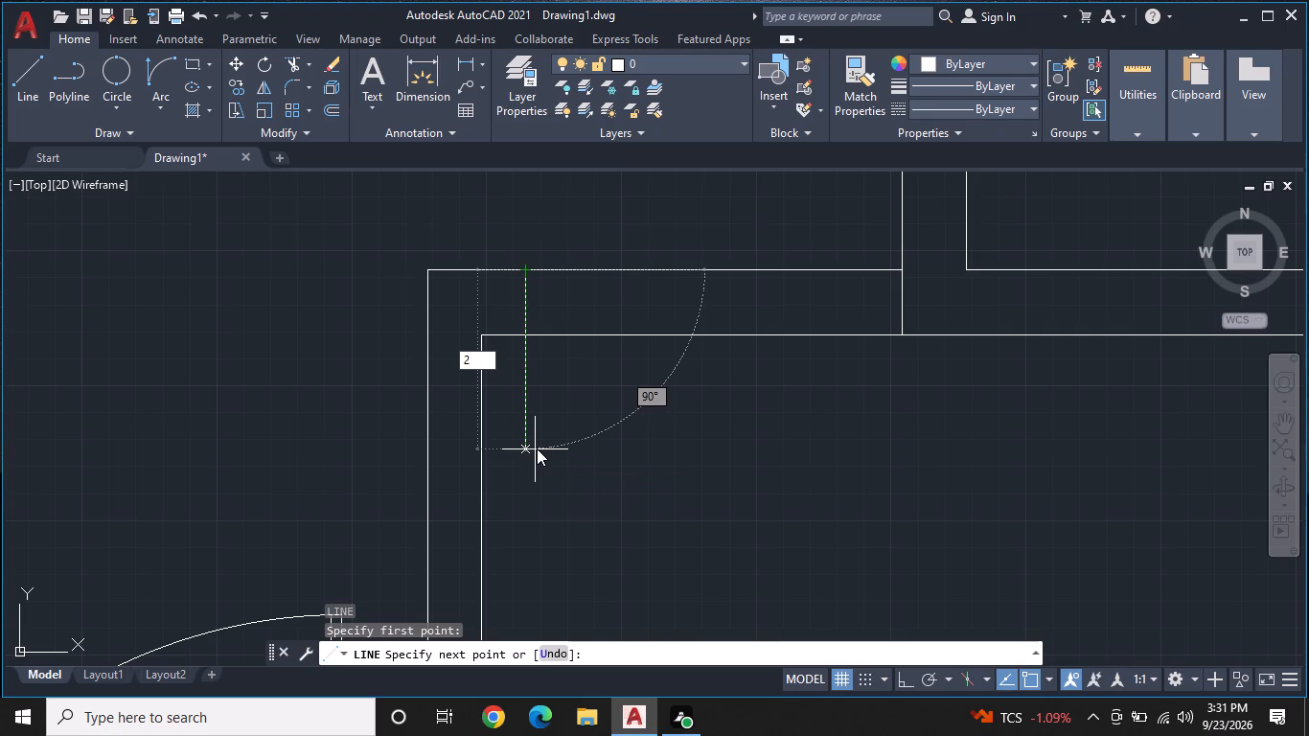
key(apostrophe)
key(Return)
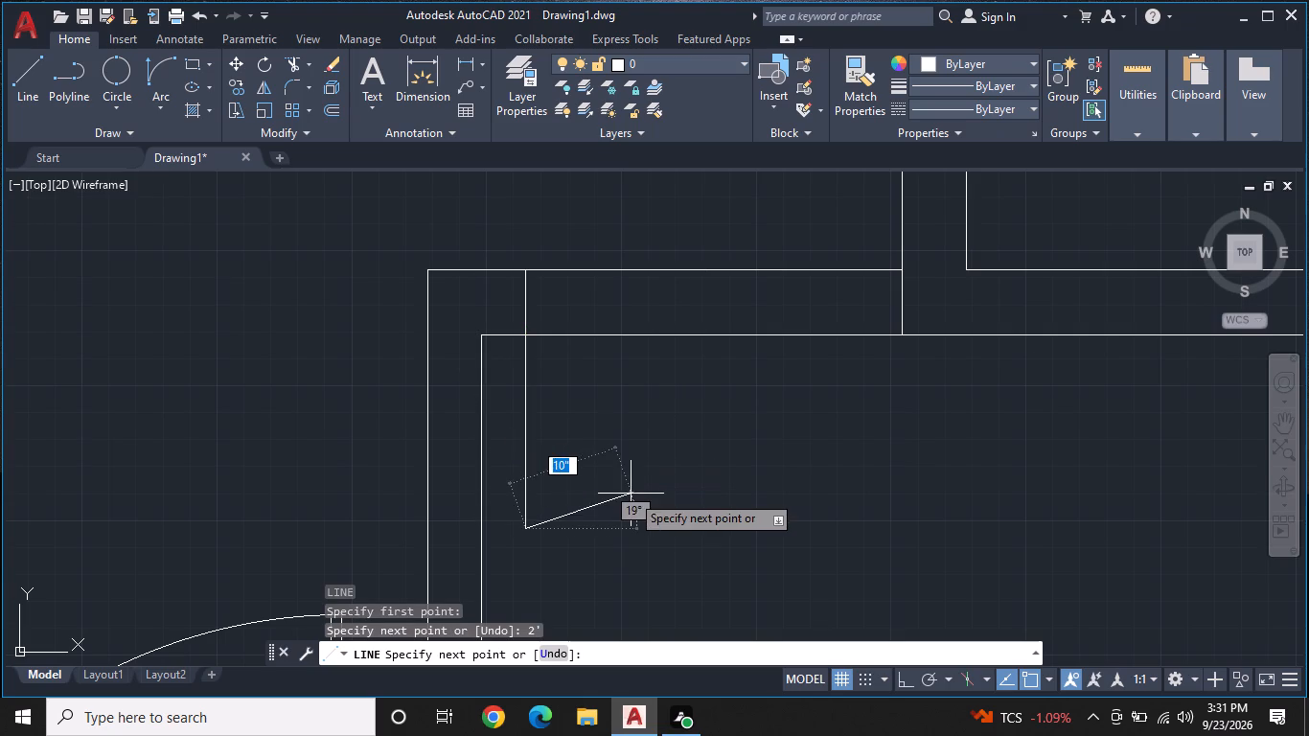
key(F8)
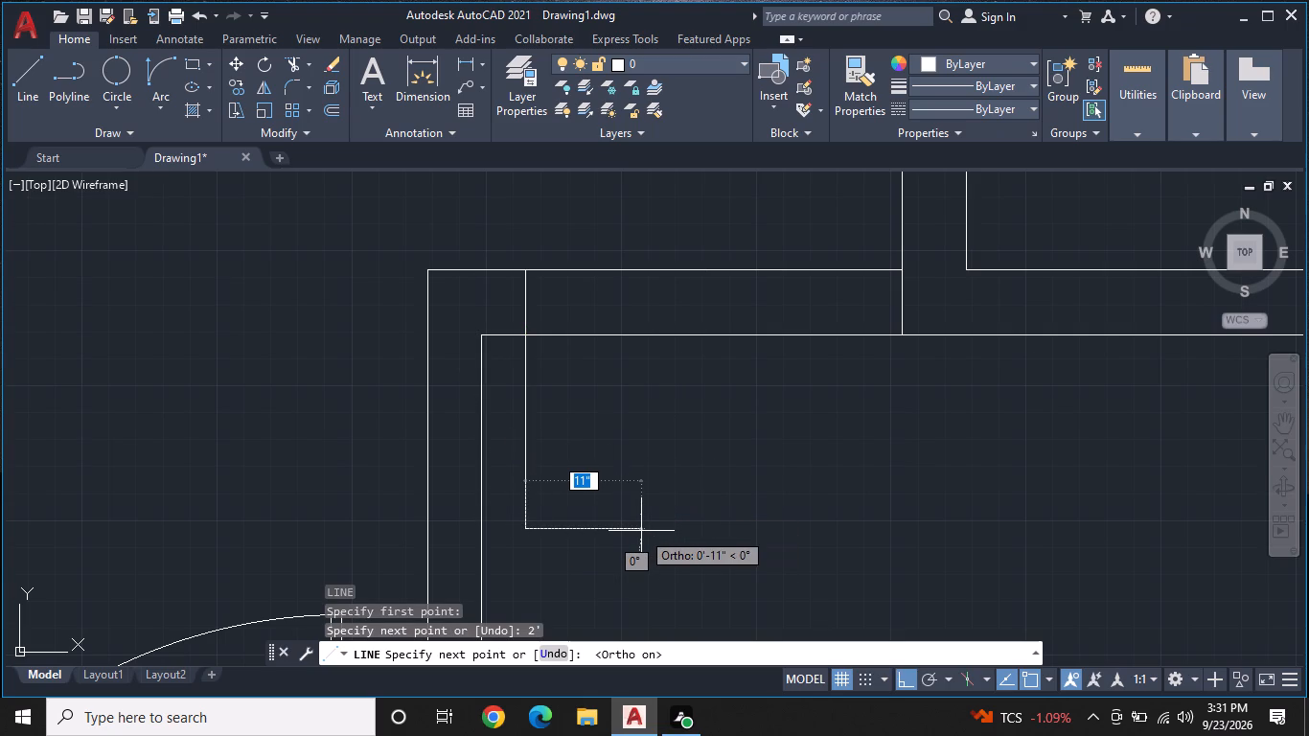
key(1)
key(shift+quotedbl)
key(Return)
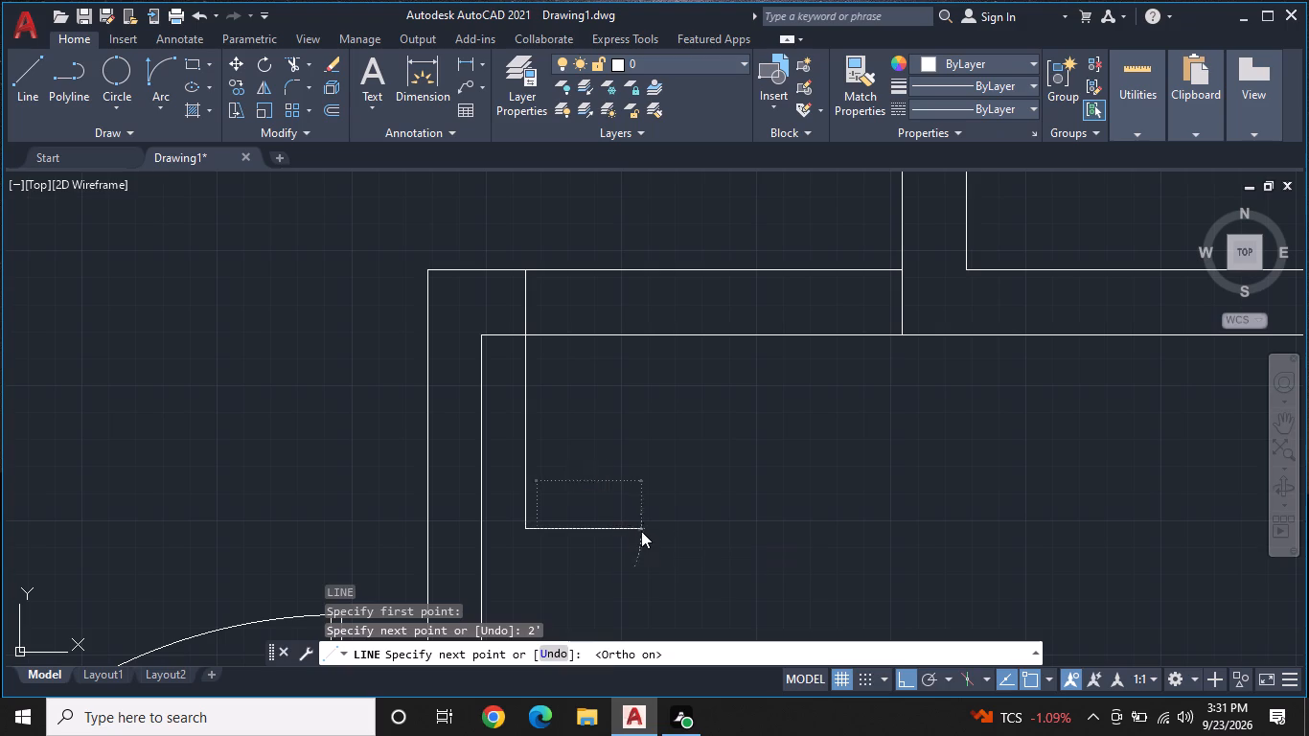
click(536, 270)
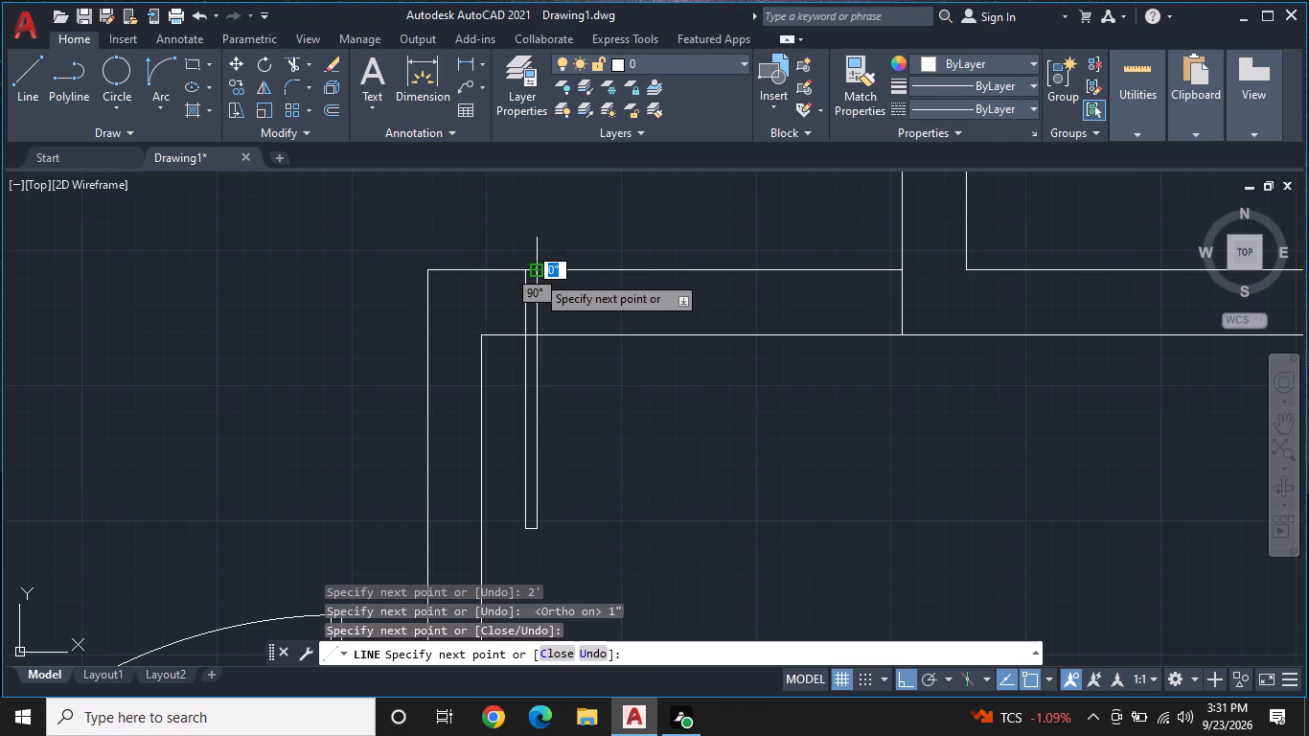
key(Escape)
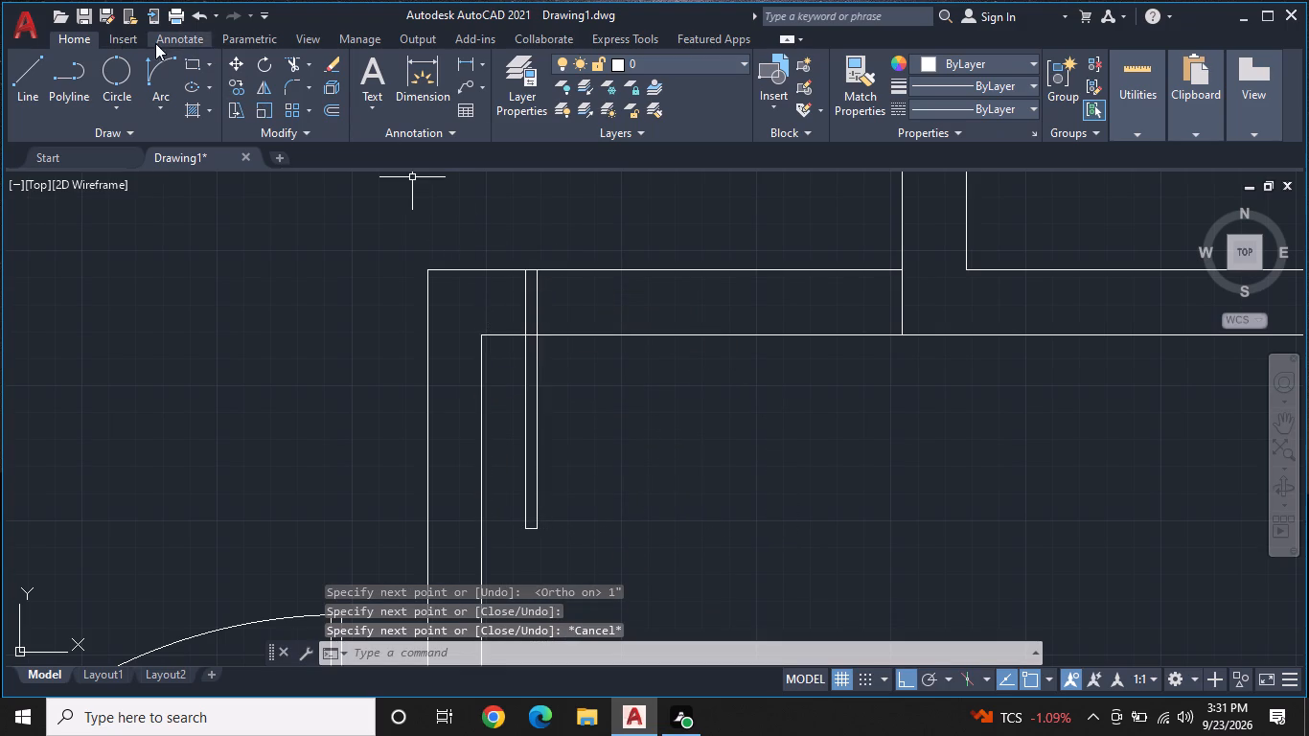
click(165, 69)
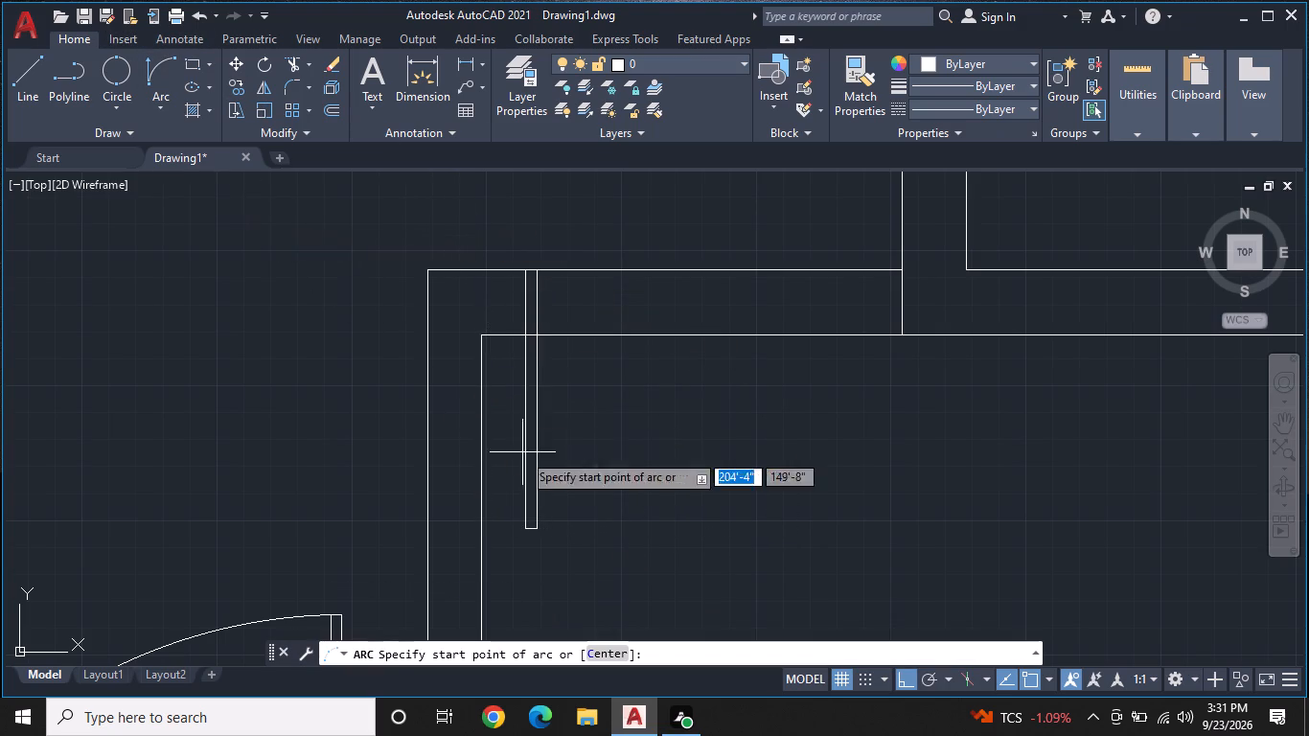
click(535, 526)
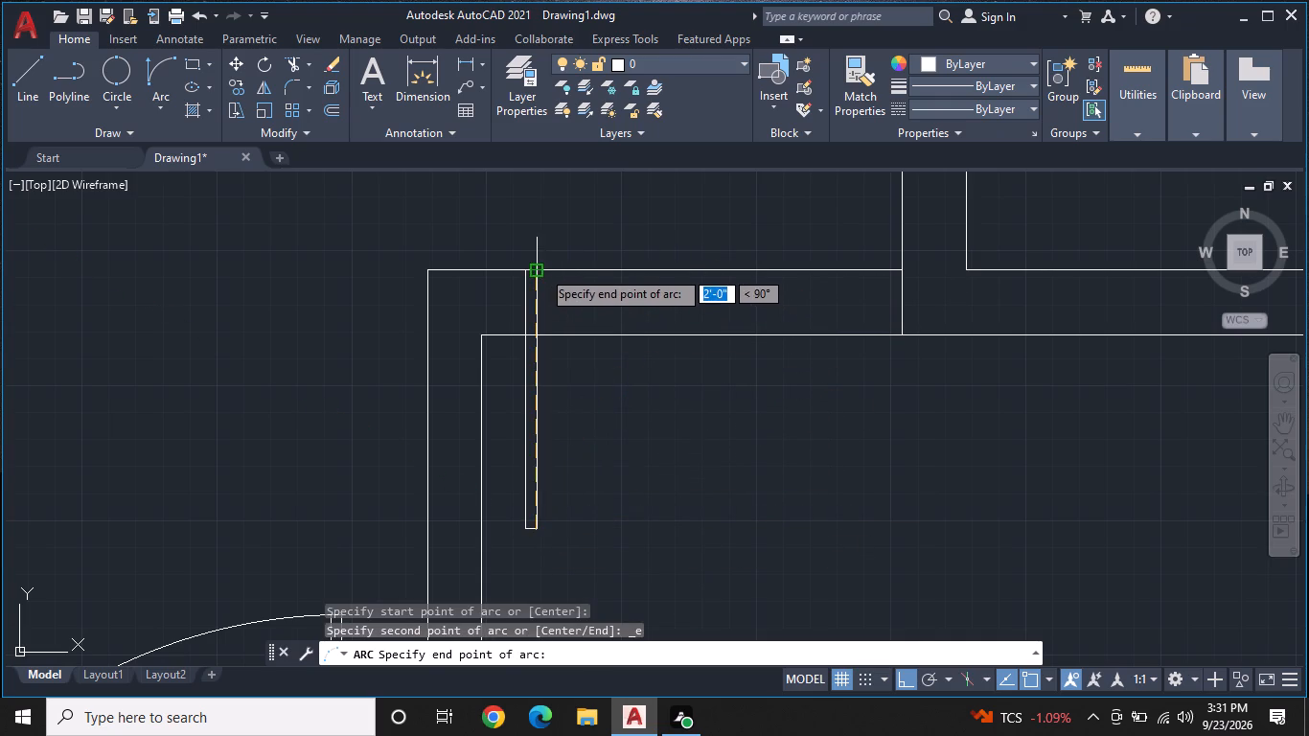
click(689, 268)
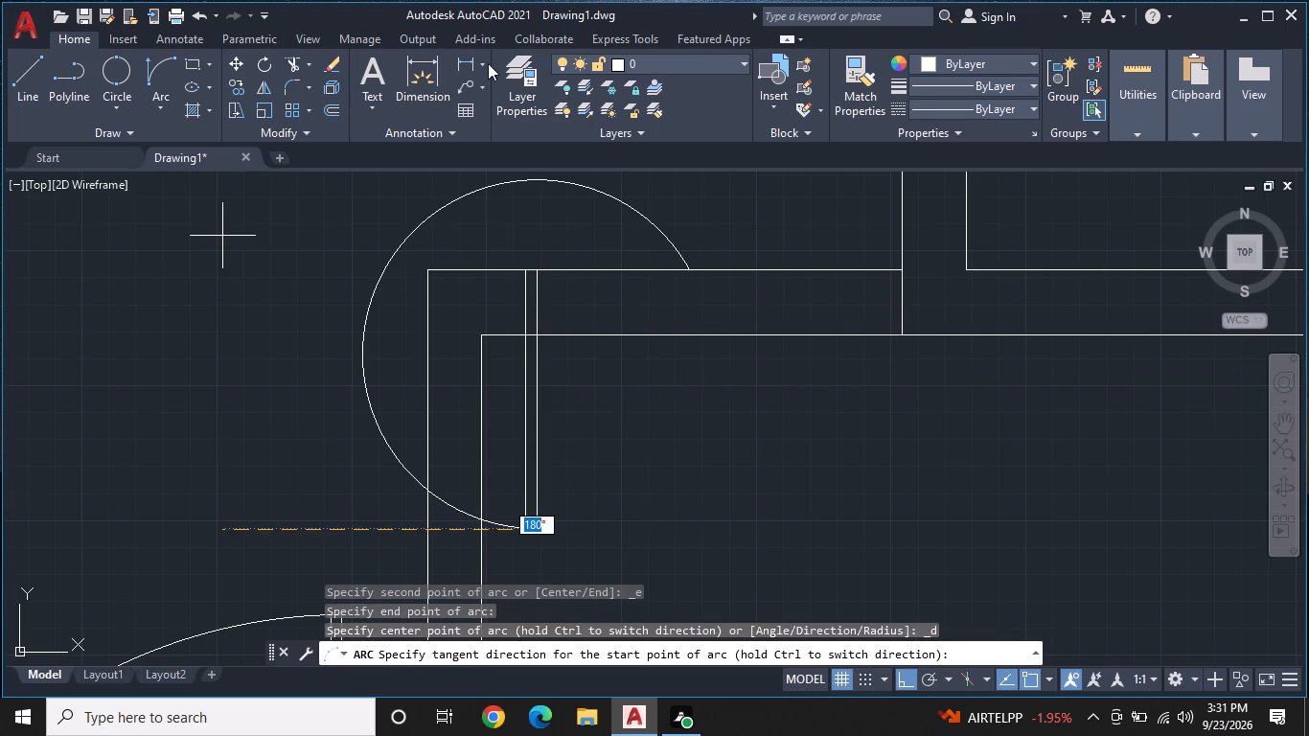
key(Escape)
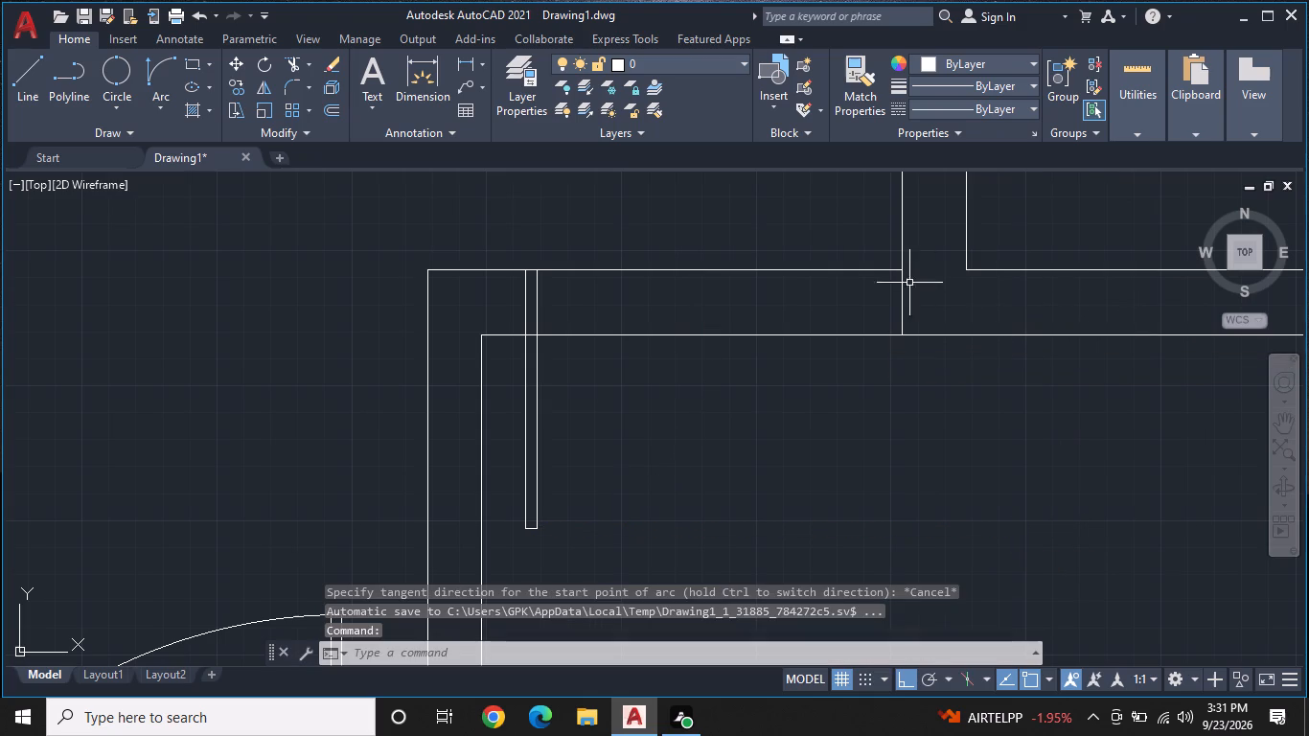
Draw a 2' horizontal line along the wall's upper line, starting rightward from the leaf's upper right corner.
middle_drag(619, 265, 589, 277)
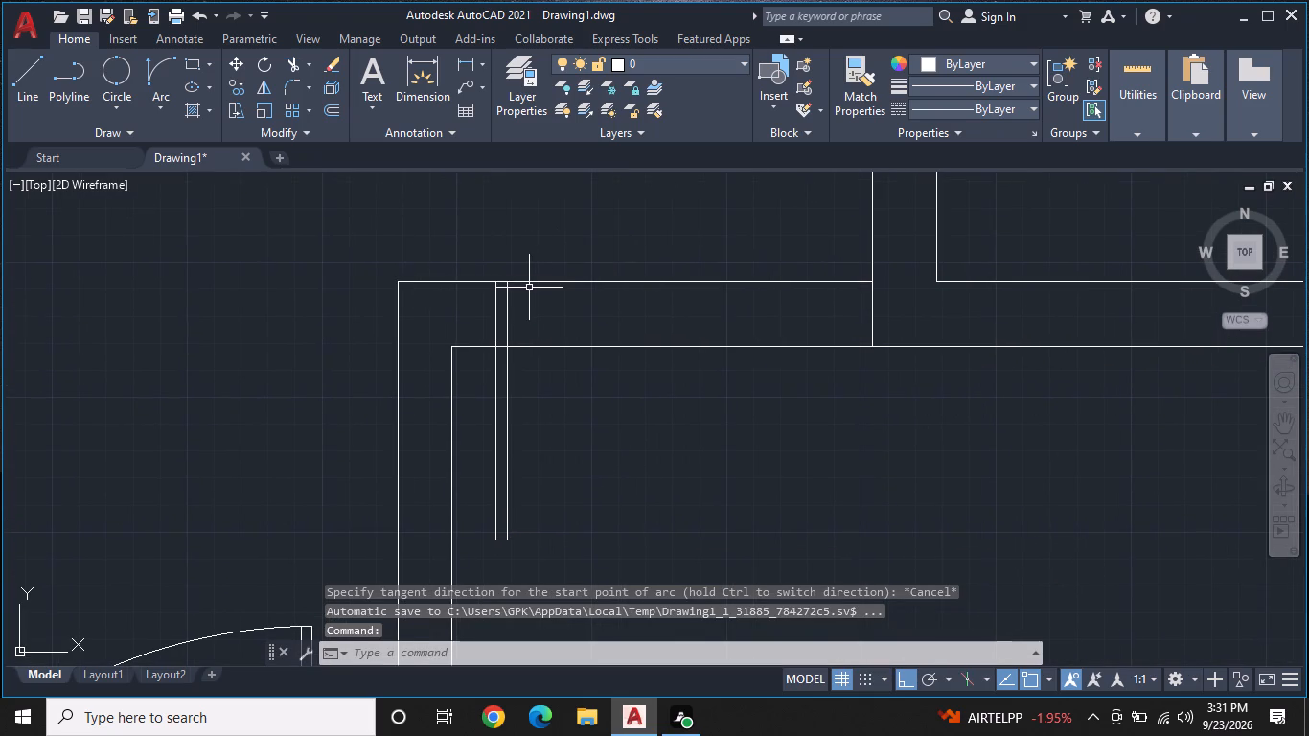
text(L)
key(space)
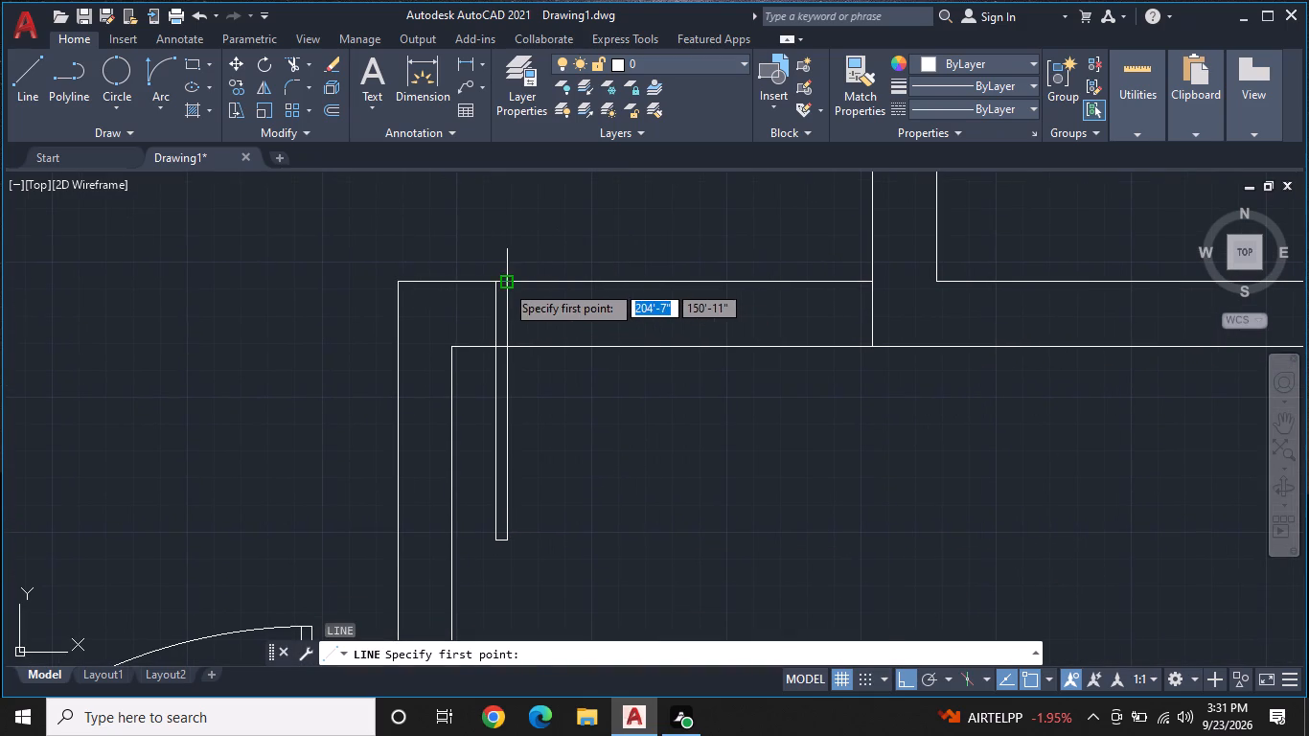
double_click(505, 284)
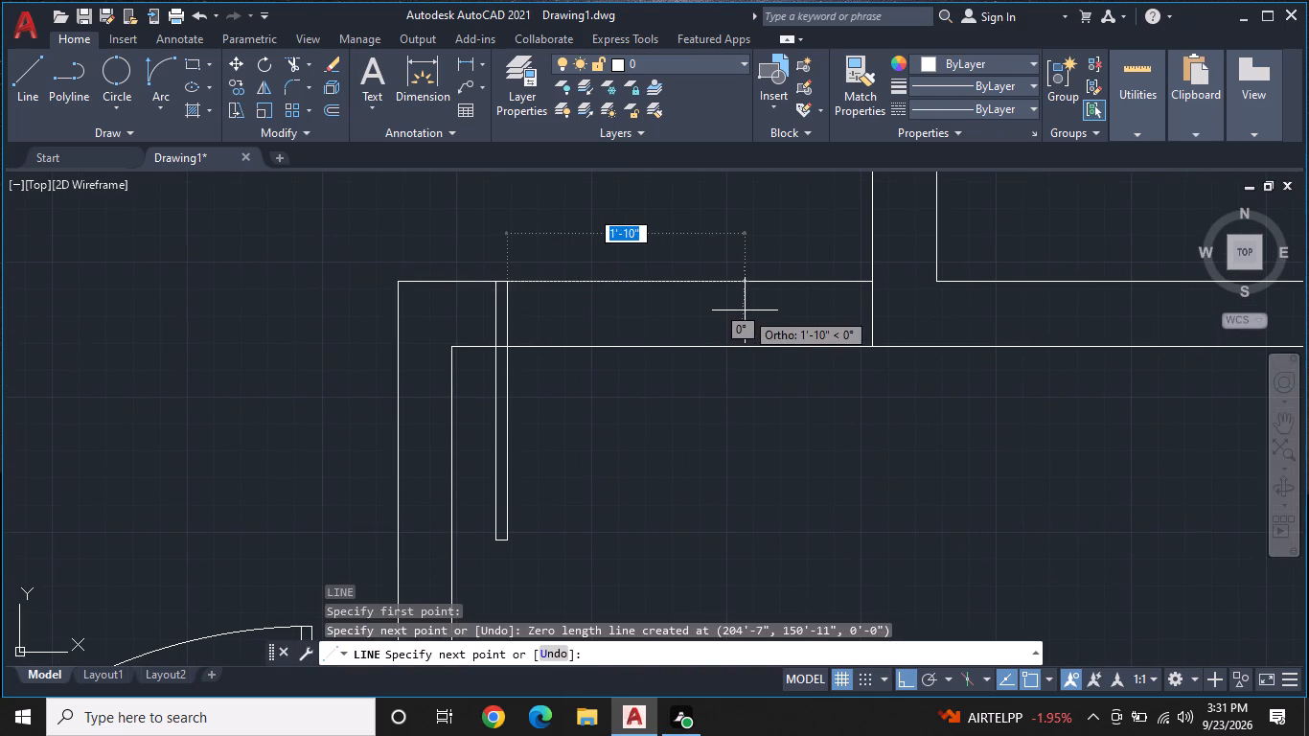
key(2)
key(apostrophe)
key(Return)
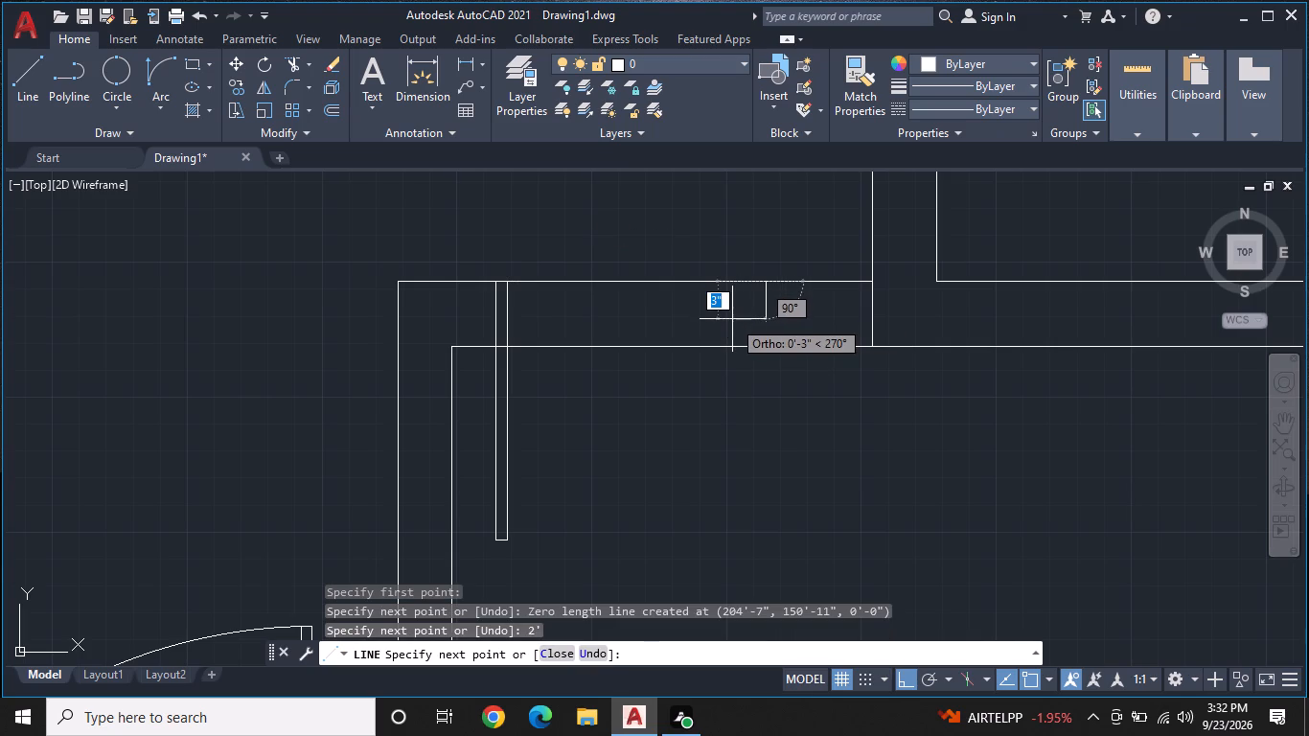
key(Escape)
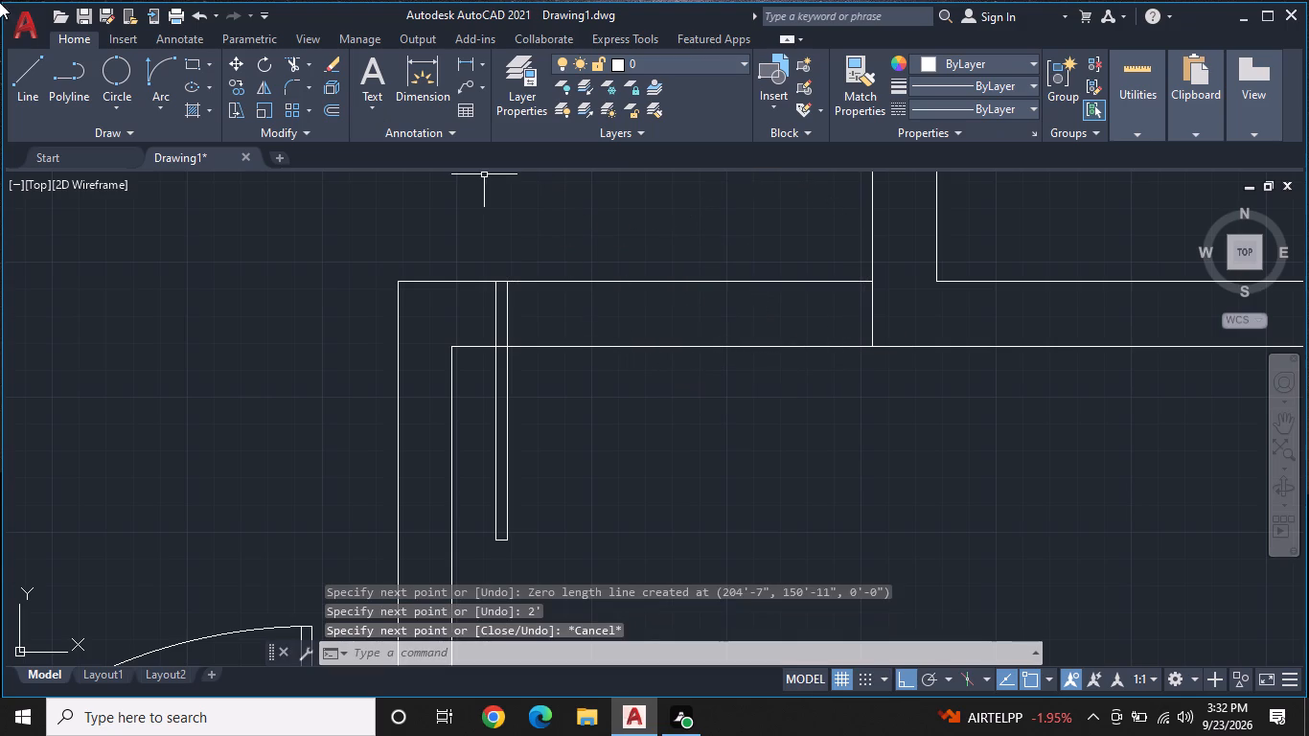
Draw the door swing arc from the leaf's lower right corner to the right end of the 2' line, bulging down and right.
click(161, 63)
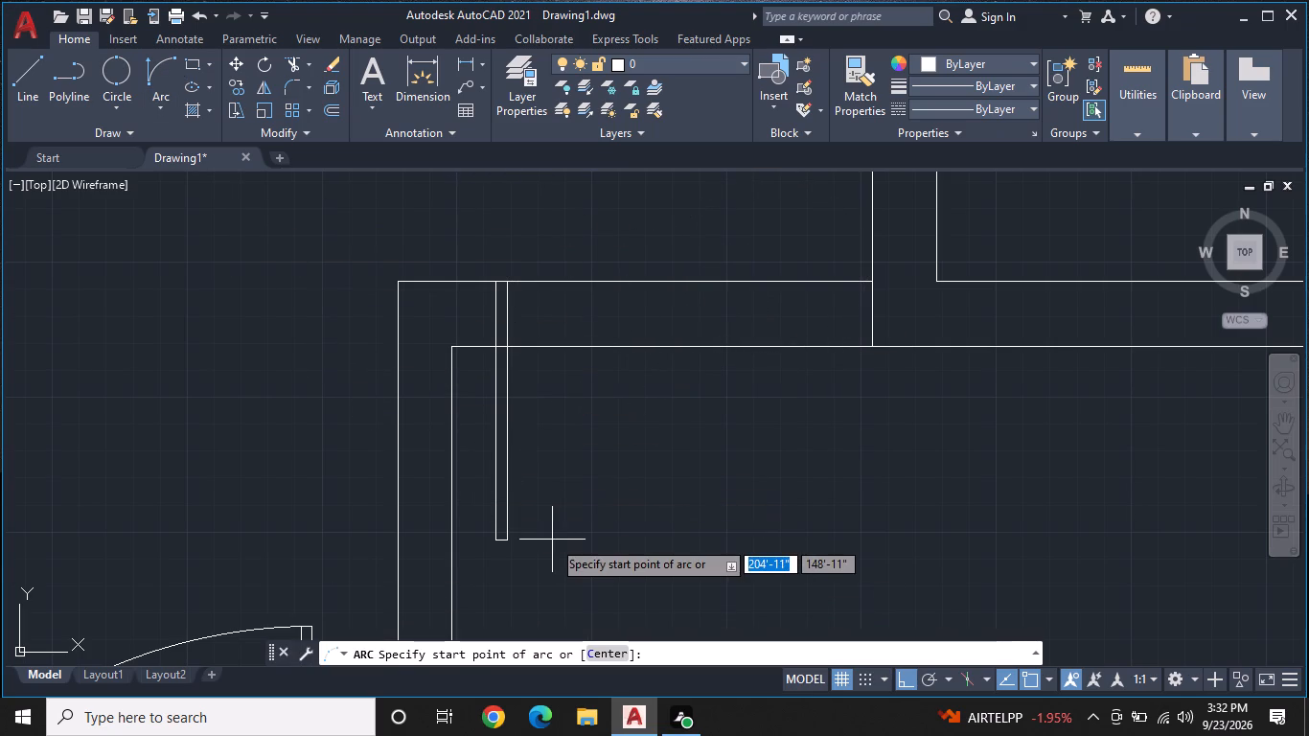
click(511, 540)
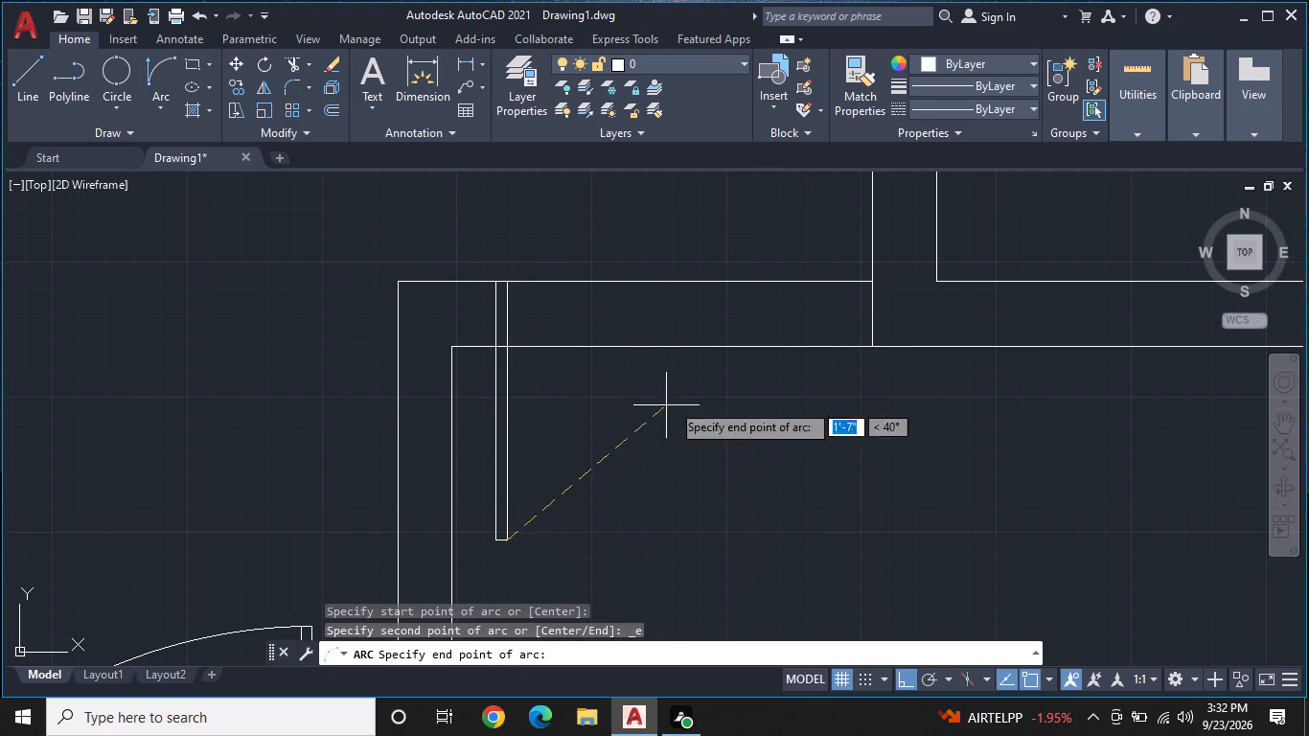
click(768, 280)
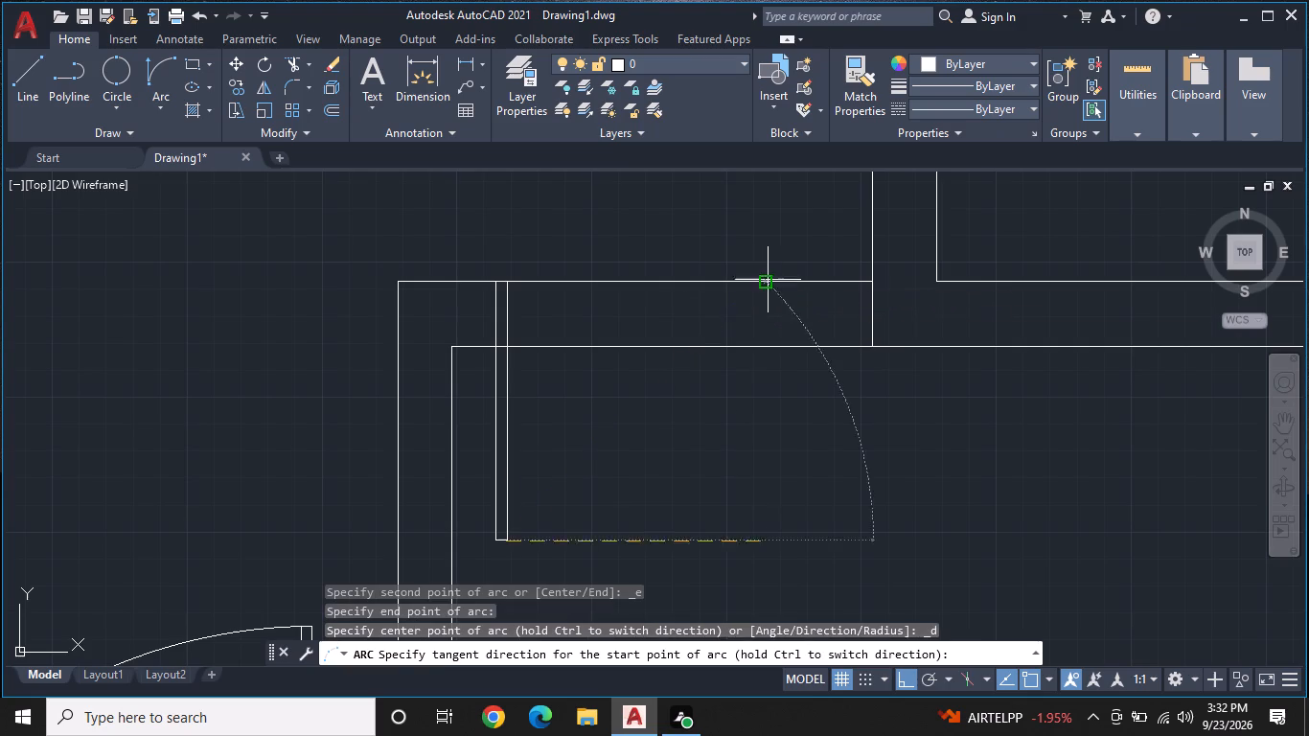
click(901, 448)
key(Escape)
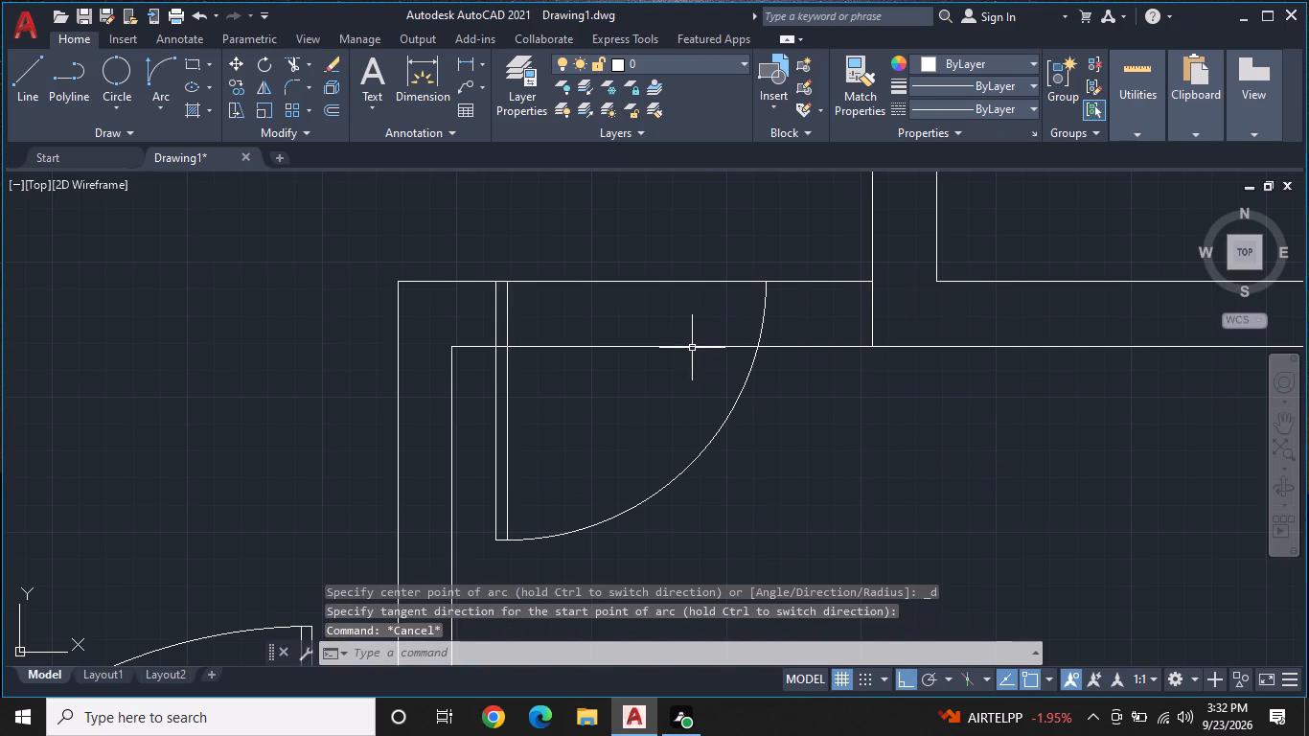
Mirror the 2' door's arc and two leaf lines upward about the wall's upper line, keeping the source objects.
scroll(692, 348, down, 1)
middle_drag(663, 261, 654, 318)
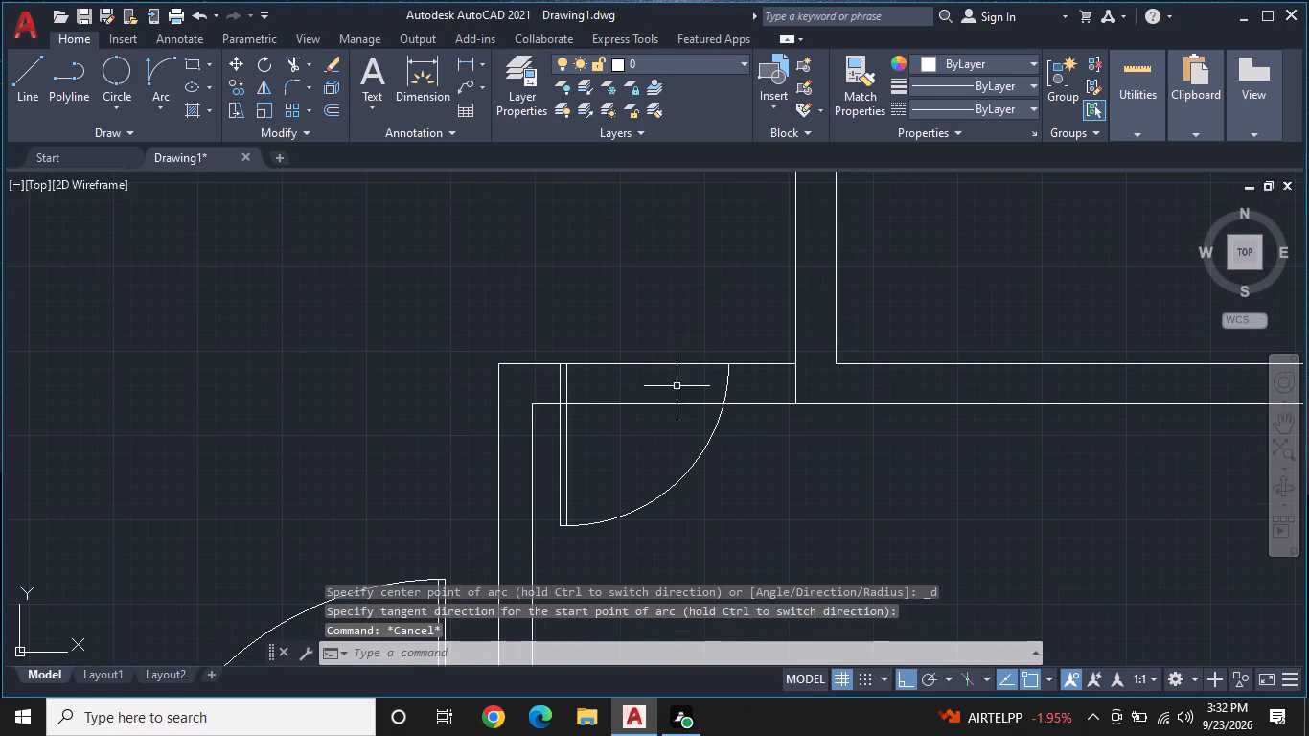
middle_drag(677, 386, 676, 353)
click(699, 417)
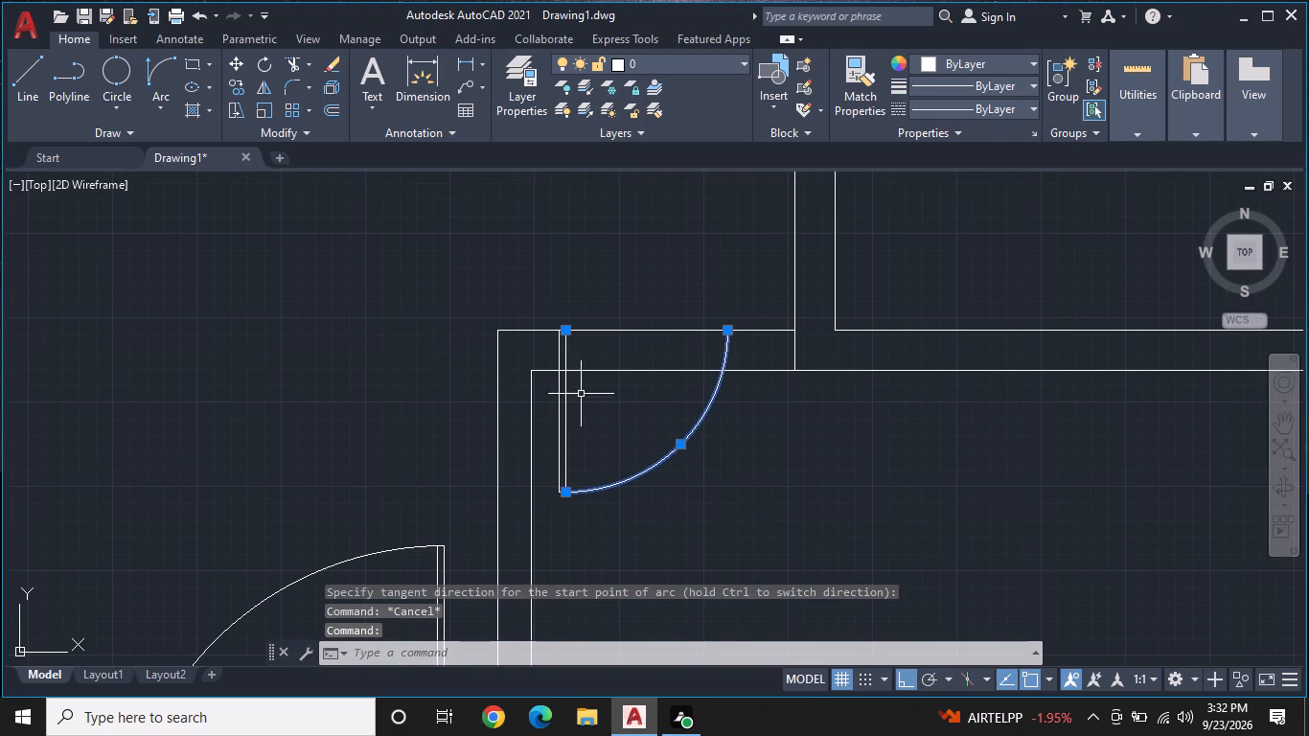
click(566, 398)
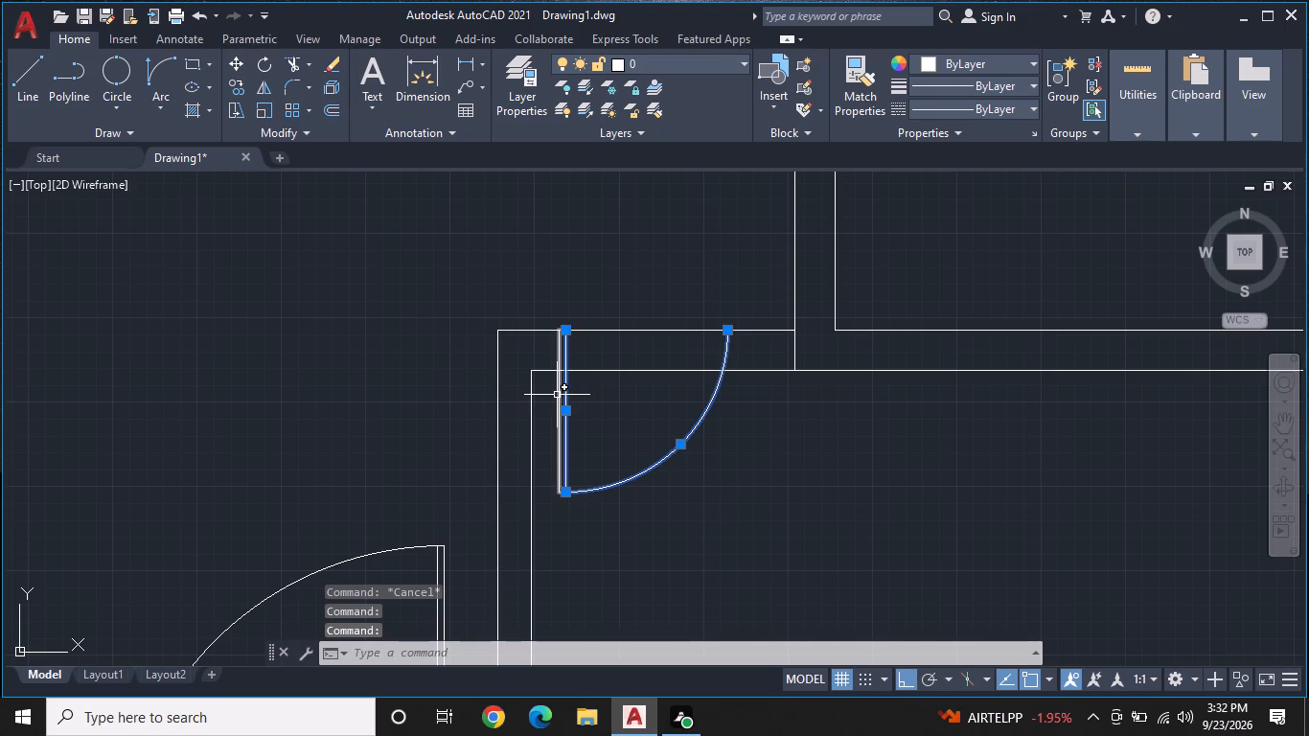
click(557, 395)
right_click(557, 395)
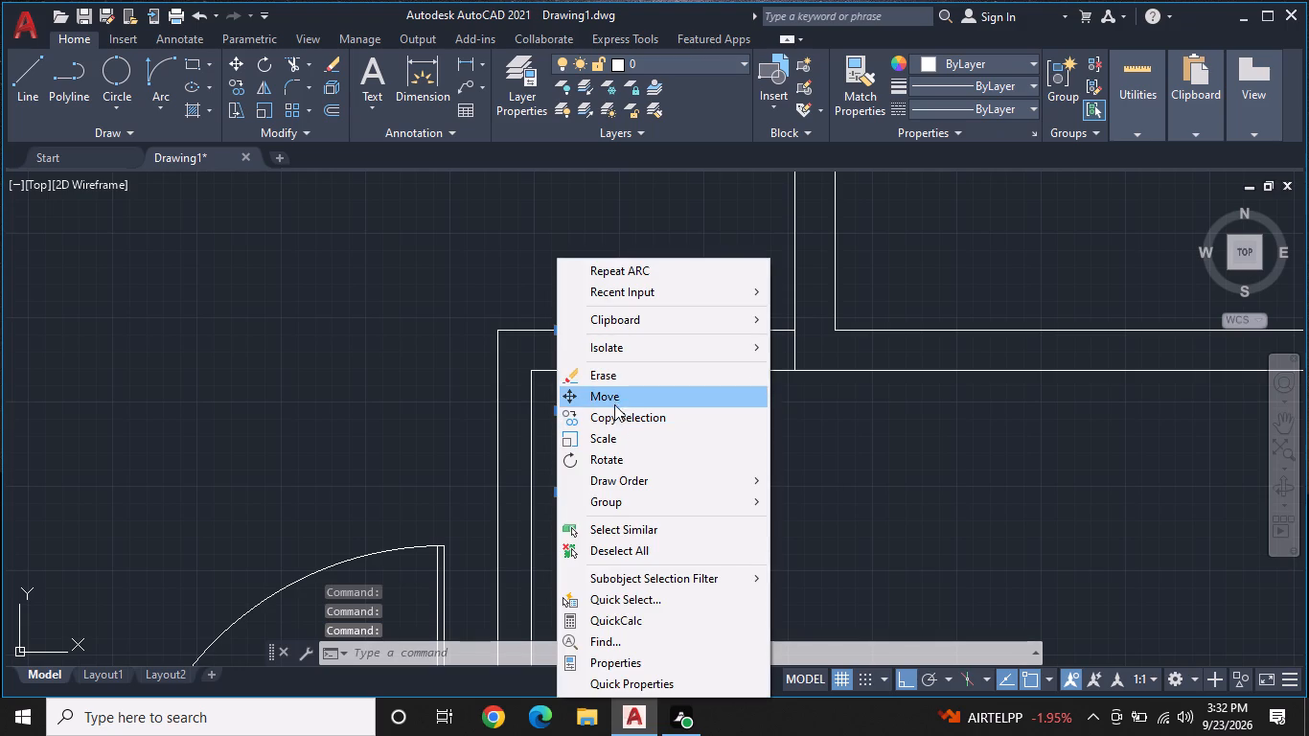
click(268, 84)
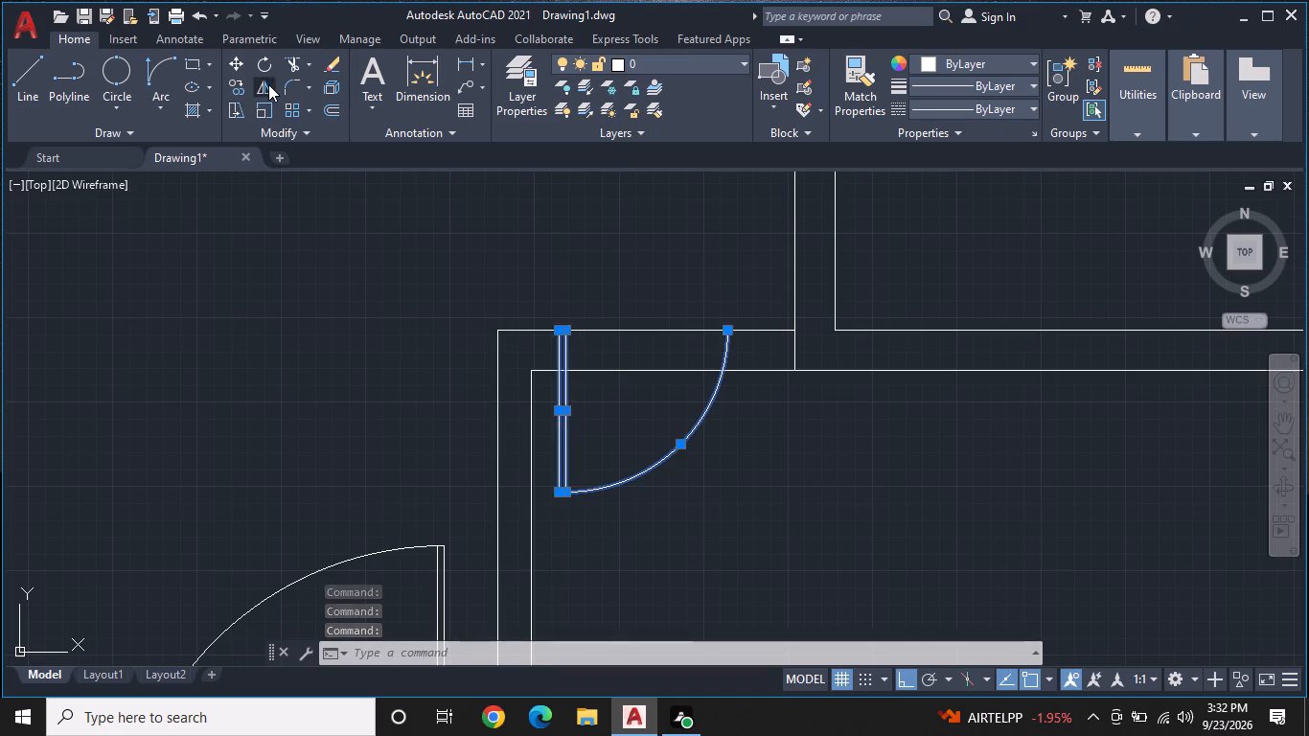
click(724, 333)
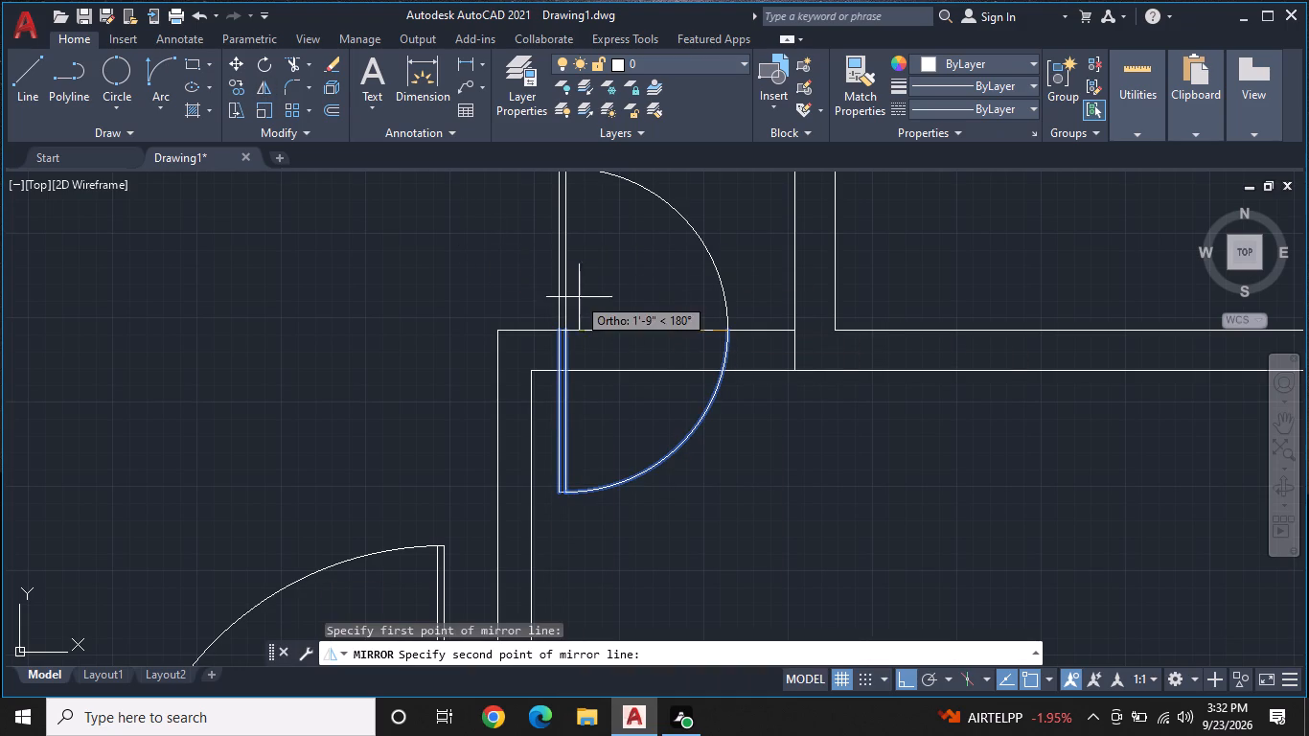
click(537, 290)
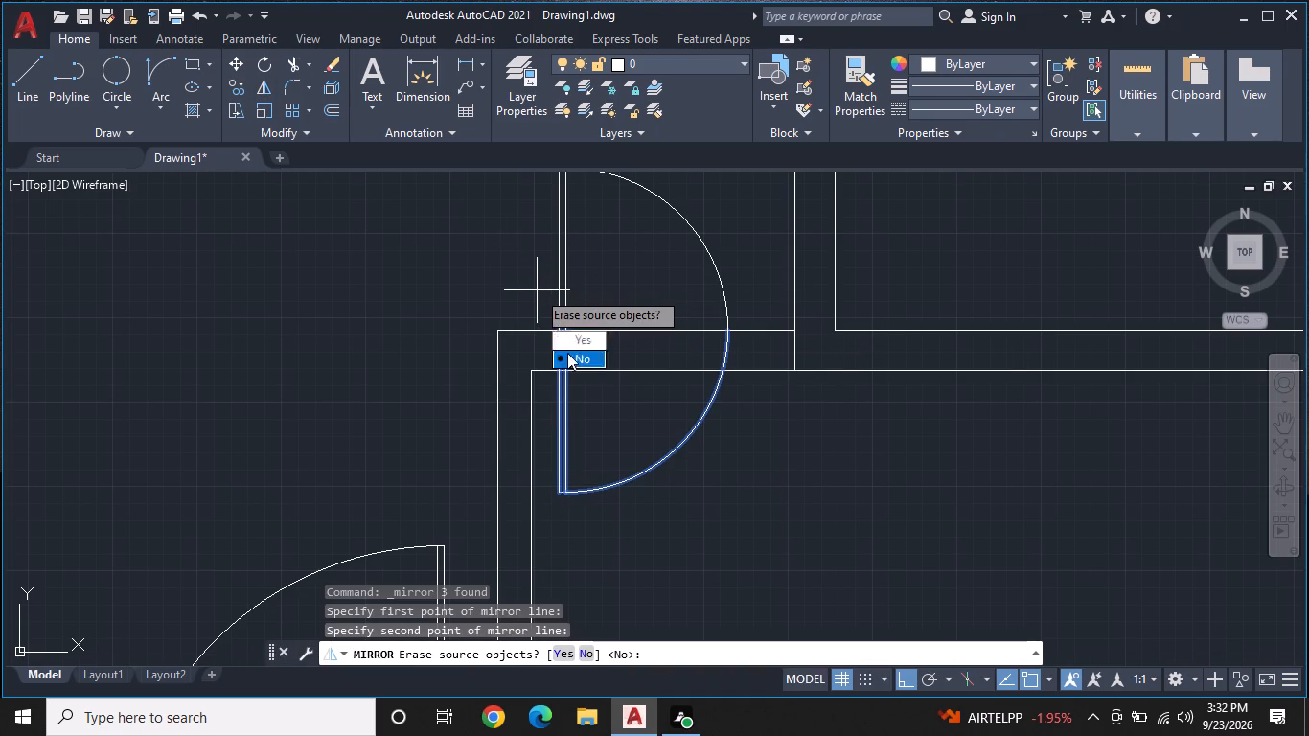
drag(567, 356, 537, 290)
Move the upper mirrored 2' door about 8'-6" straight up onto the lower line of the upper right room's bottom wall.
click(550, 247)
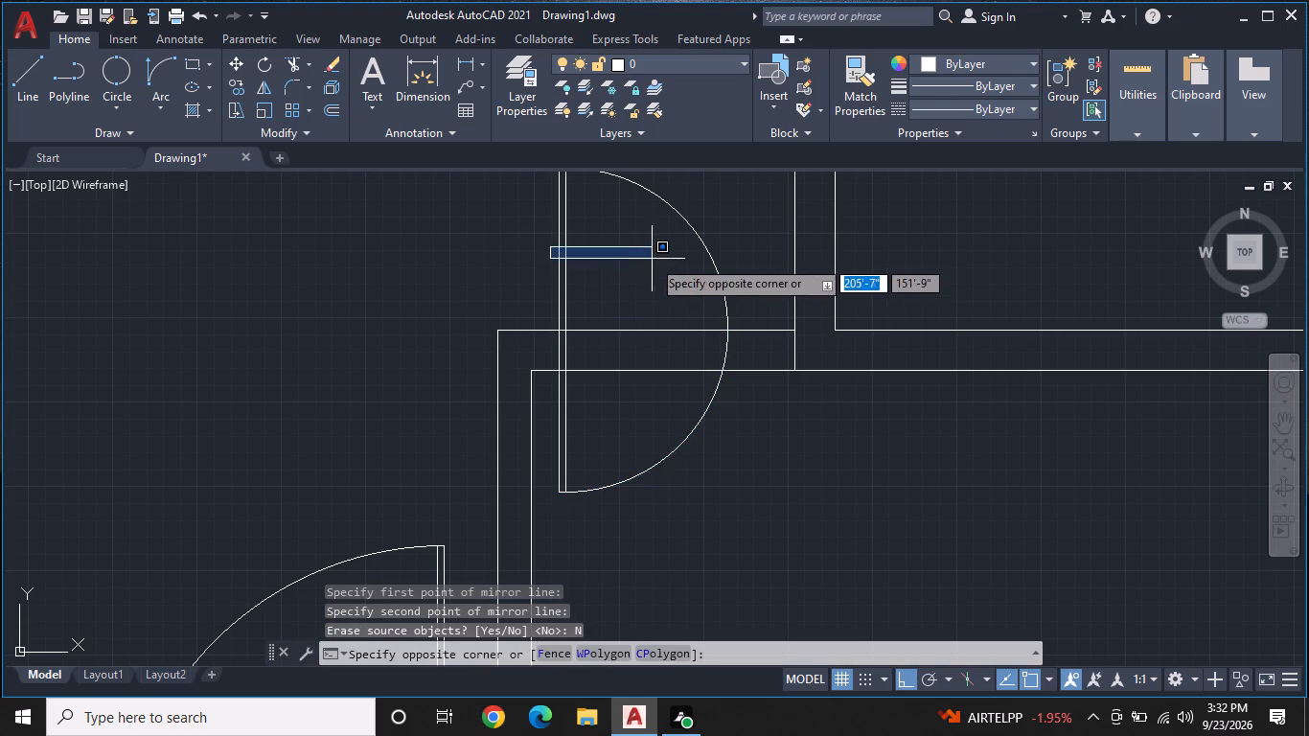
click(679, 264)
drag(733, 274, 722, 272)
click(486, 188)
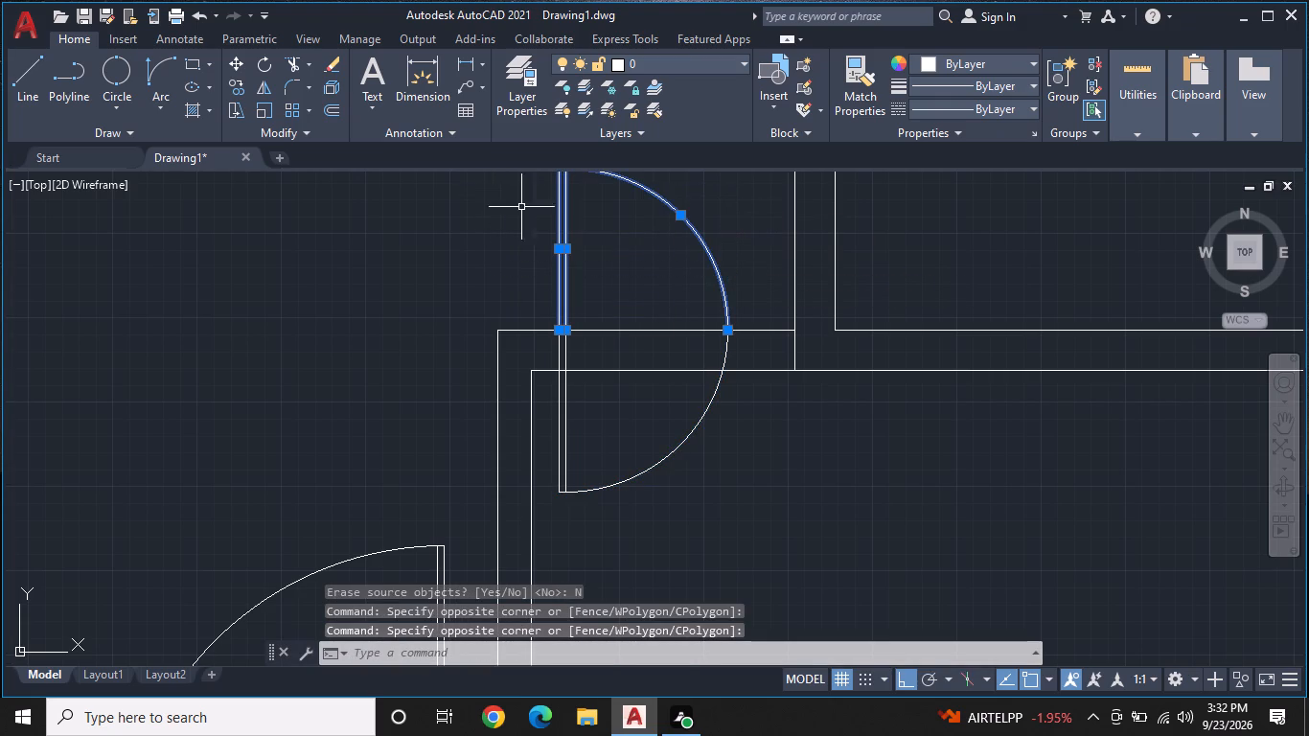
right_click(586, 239)
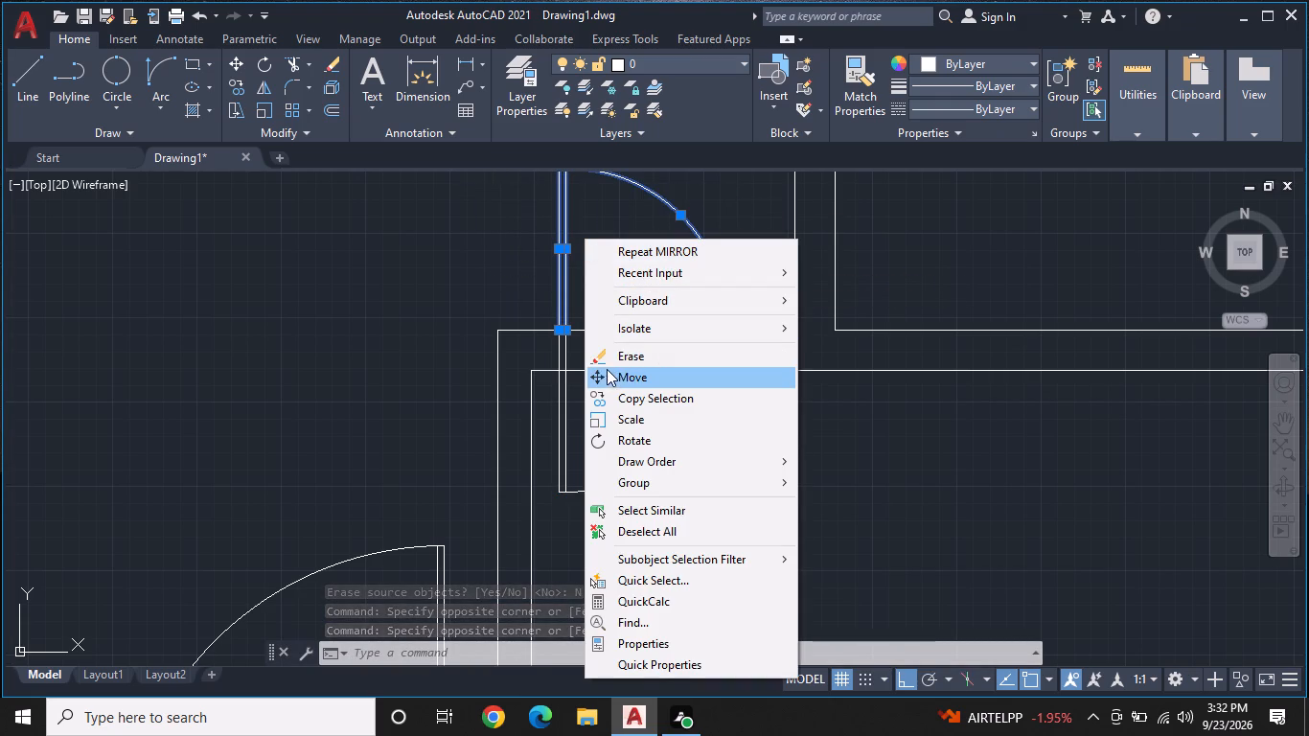
click(605, 370)
scroll(512, 312, up, 2)
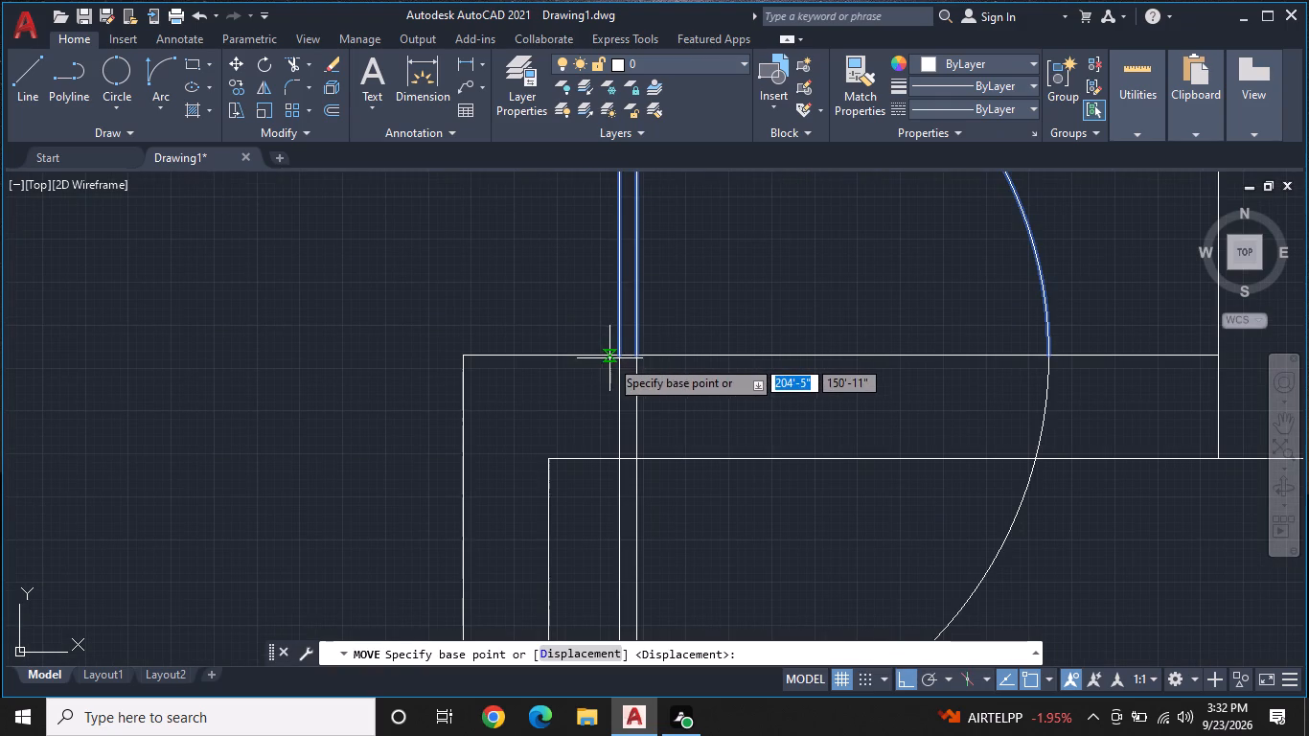
click(625, 355)
scroll(649, 272, down, 4)
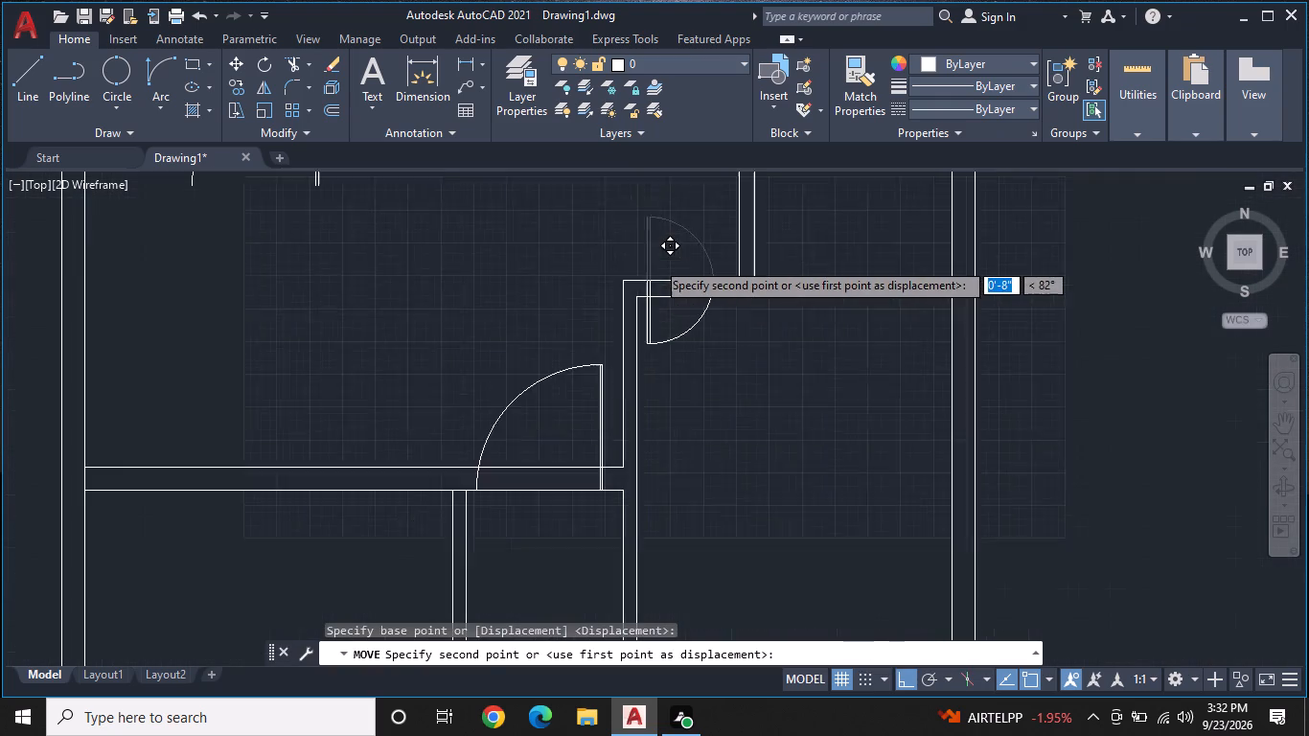
scroll(655, 235, down, 2)
middle_drag(652, 226, 635, 303)
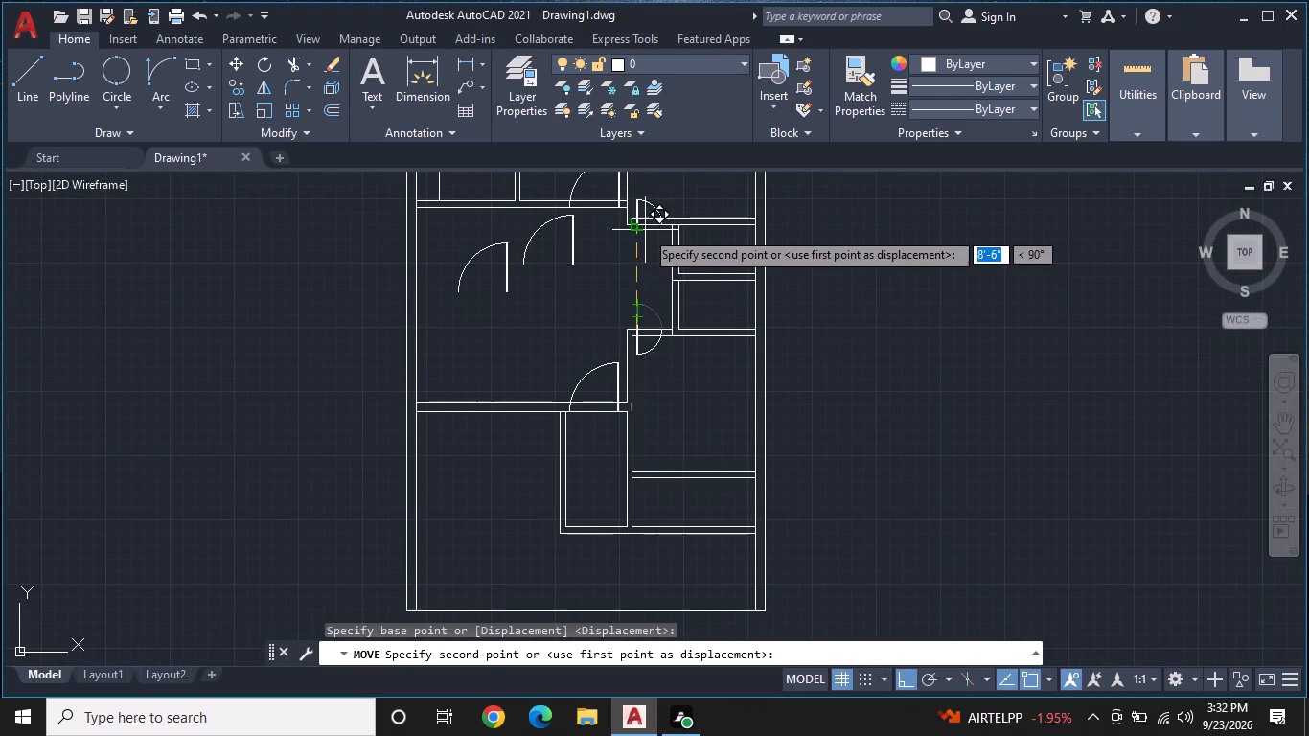
scroll(642, 229, up, 2)
middle_drag(646, 222, 640, 292)
scroll(630, 252, down, 1)
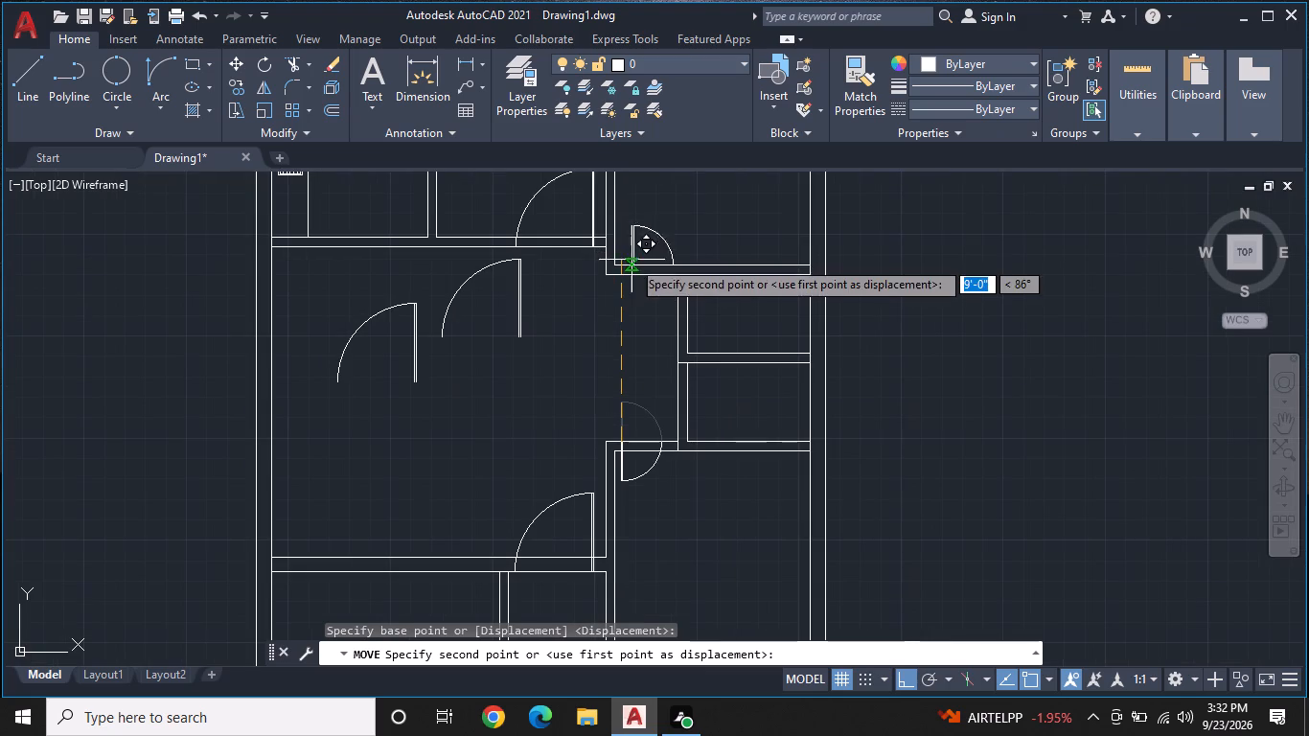
scroll(620, 275, up, 2)
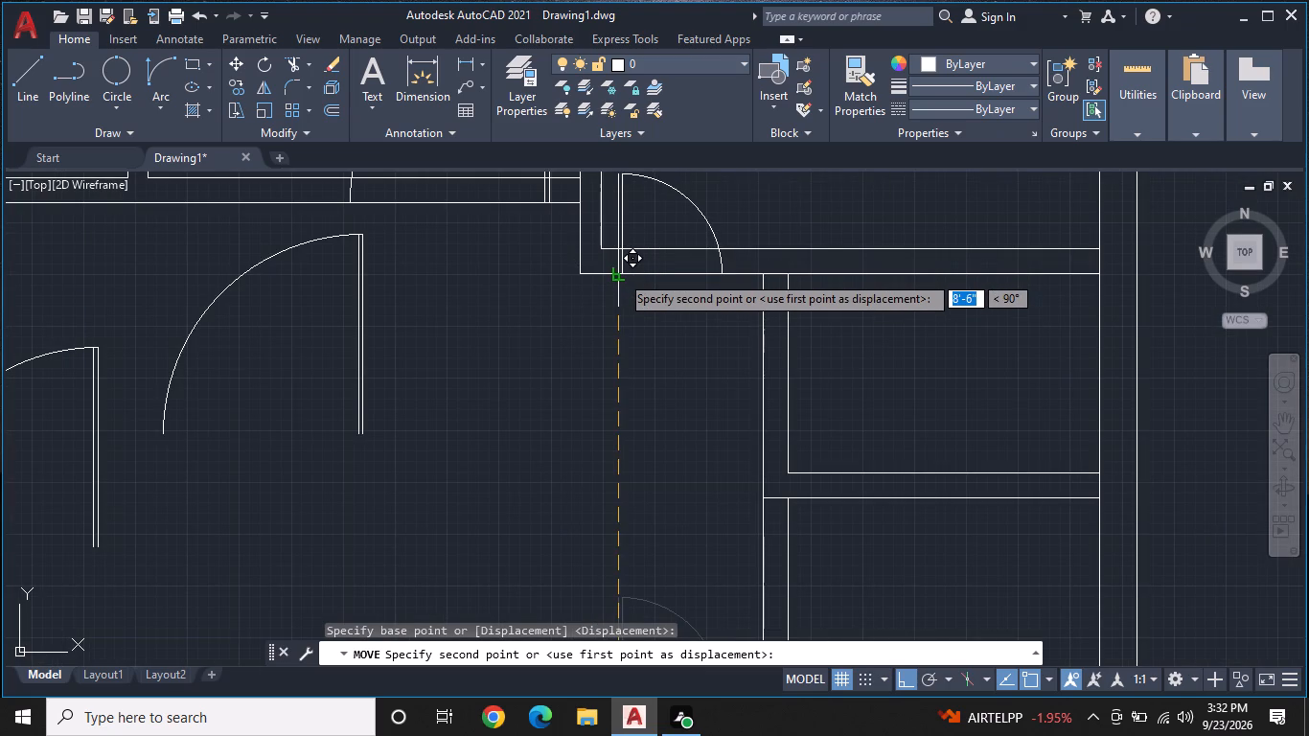
double_click(620, 274)
scroll(668, 235, down, 1)
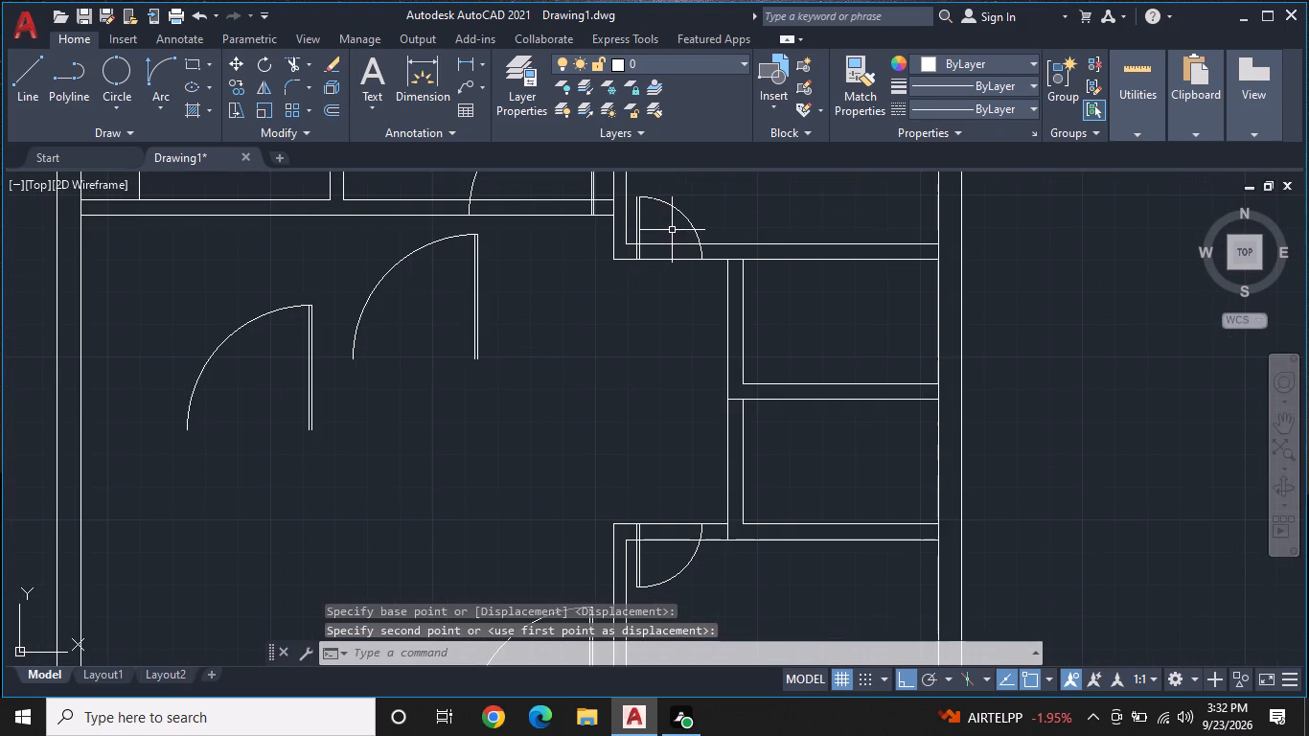
Close the top end of the moved 2' door's leaf with a short line between its two edges.
middle_drag(672, 230, 643, 232)
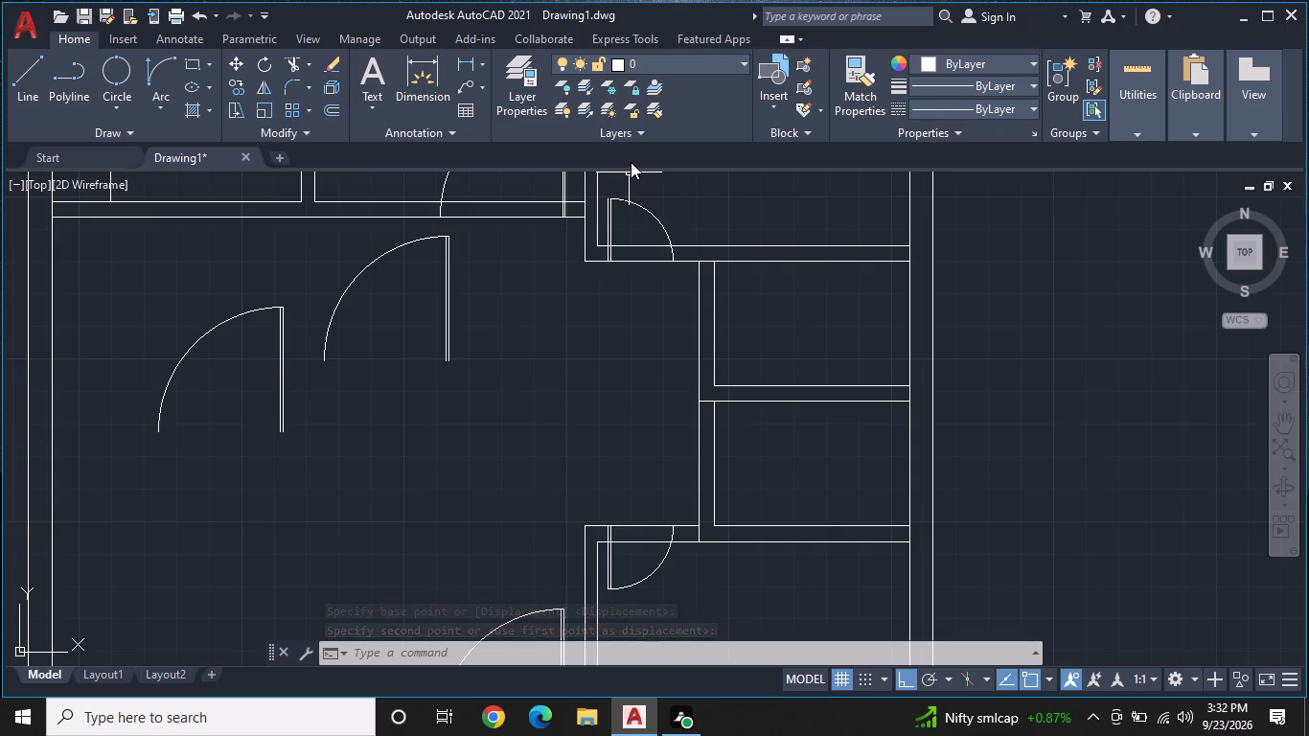
scroll(611, 198, up, 2)
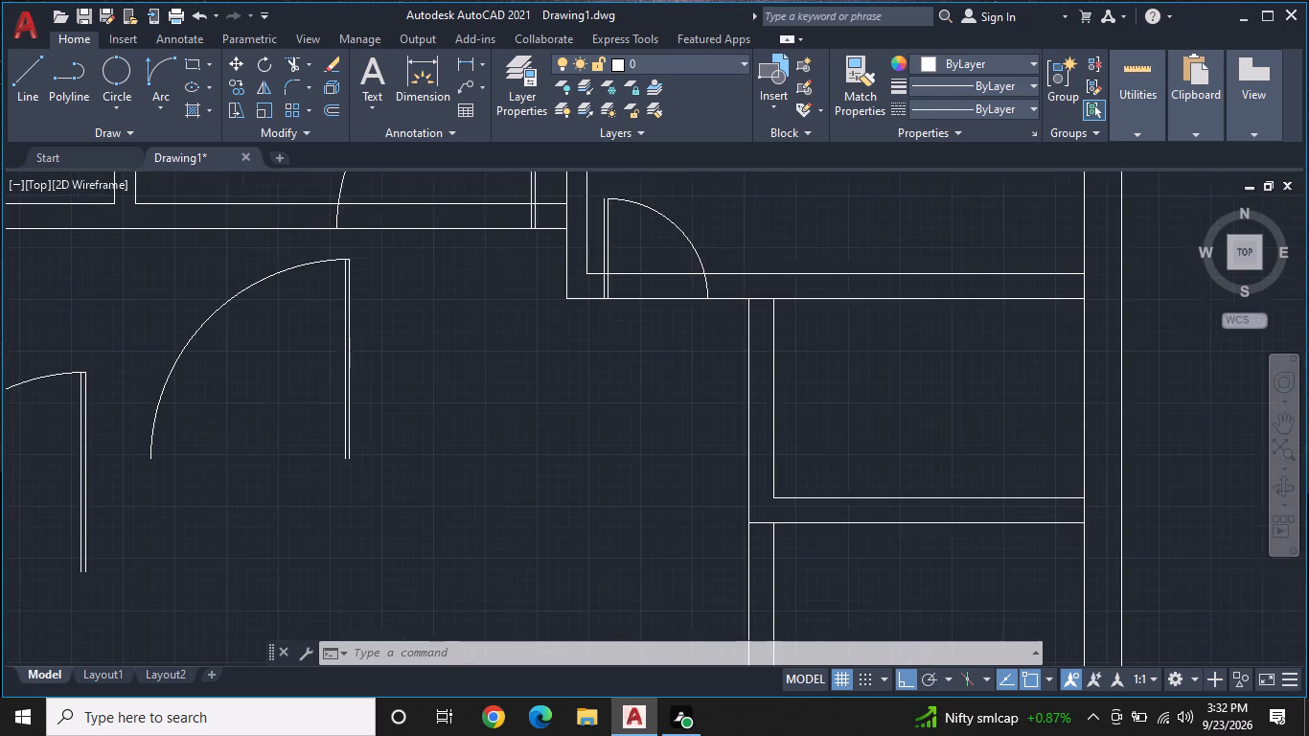
scroll(611, 198, up, 1)
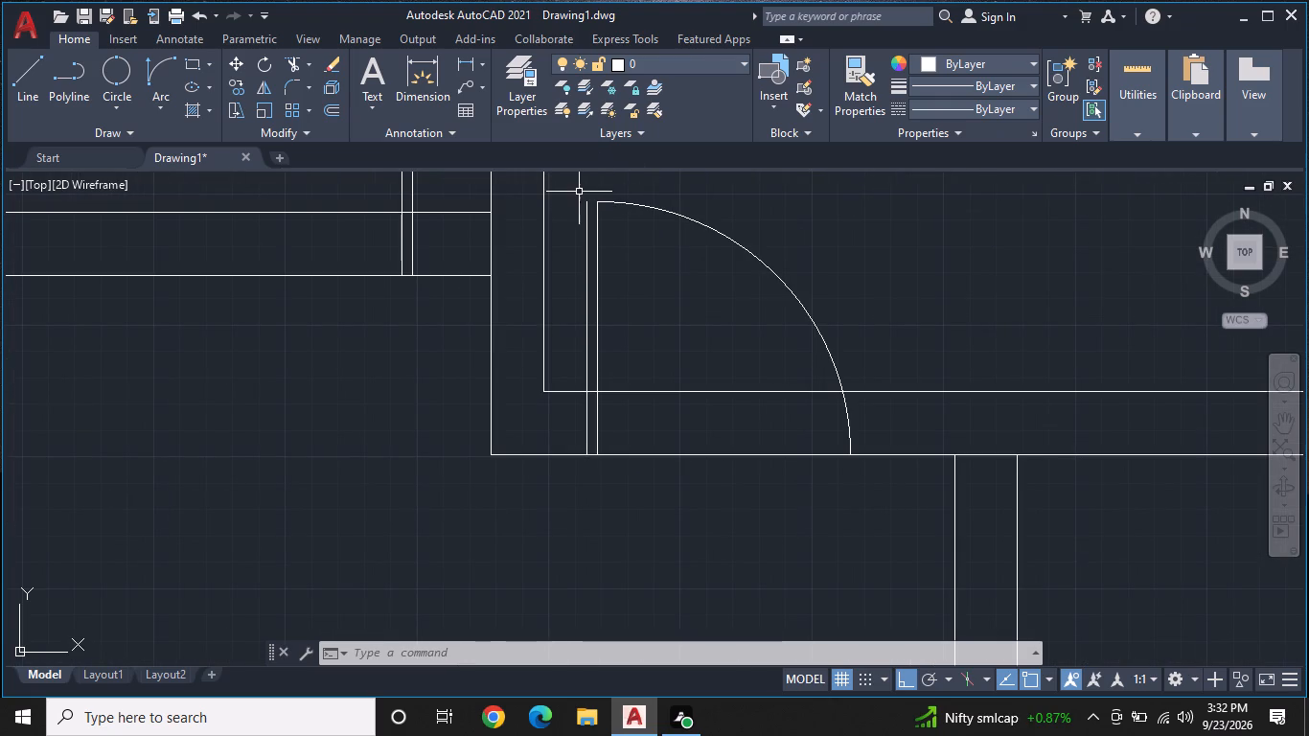
text(L)
key(space)
scroll(586, 214, up, 1)
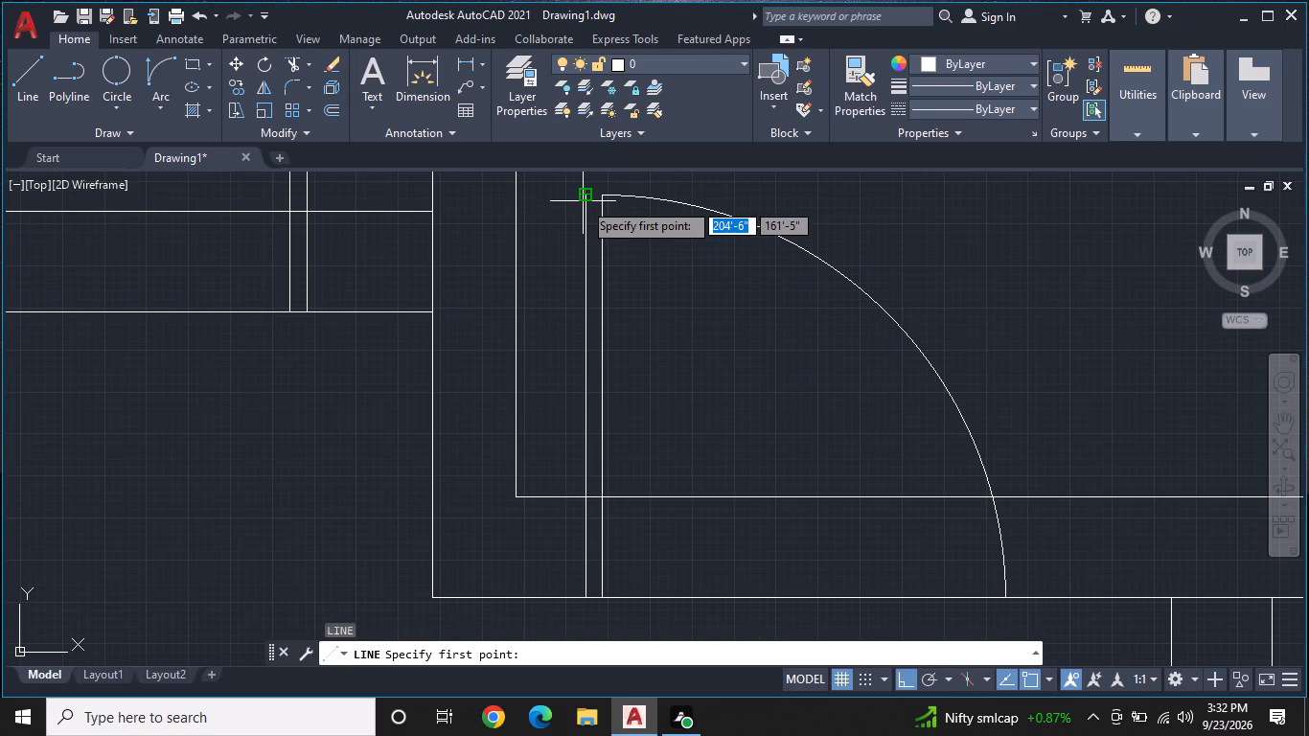
click(585, 199)
click(606, 195)
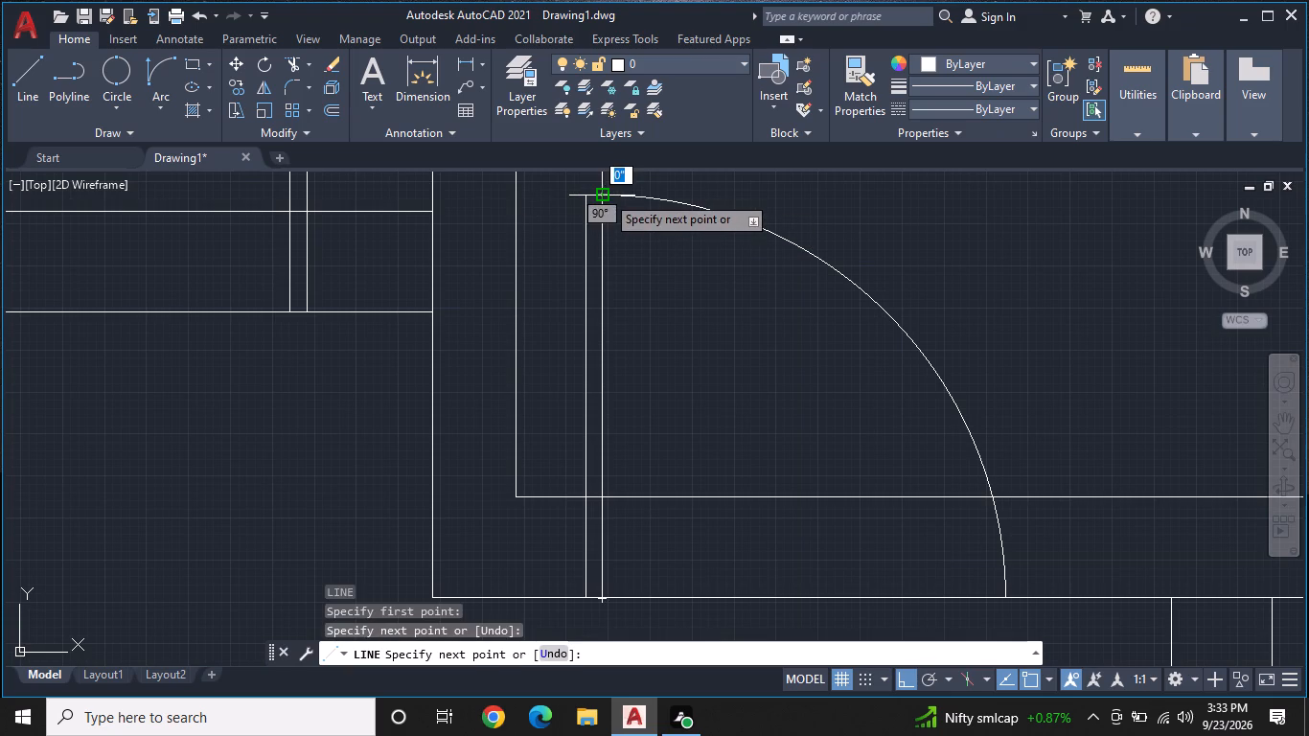
key(Escape)
Trim the room-side wall line between leaf and swing arc at both 2' doors.
scroll(606, 195, down, 4)
middle_drag(670, 280, 576, 289)
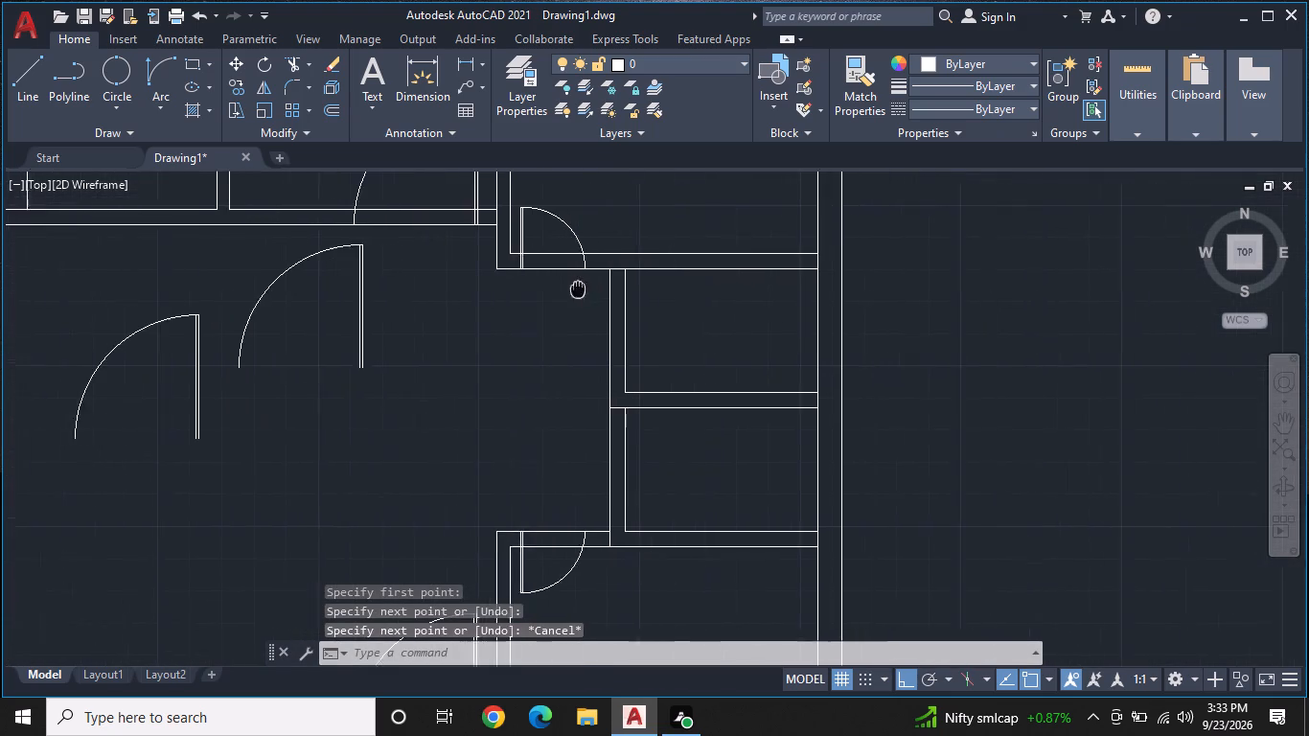
middle_drag(576, 289, 551, 286)
text(TR)
key(space)
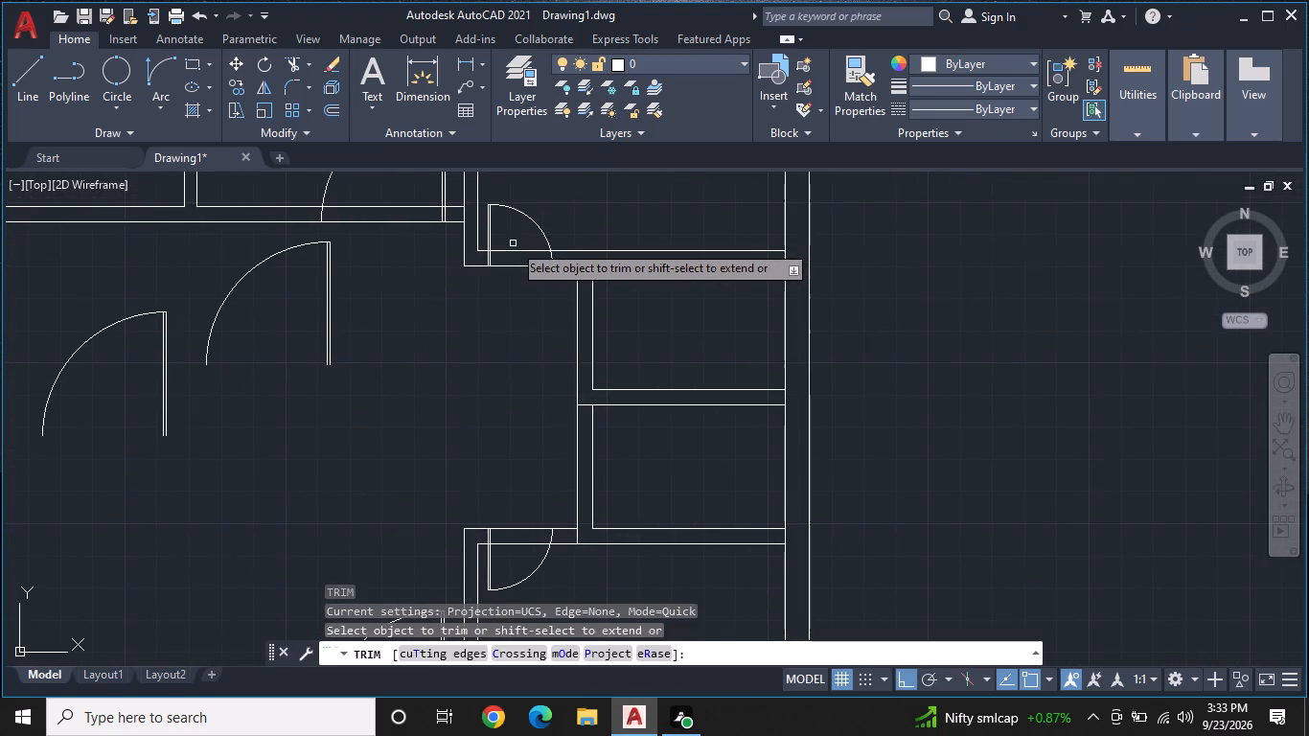
click(517, 250)
middle_drag(524, 308, 525, 309)
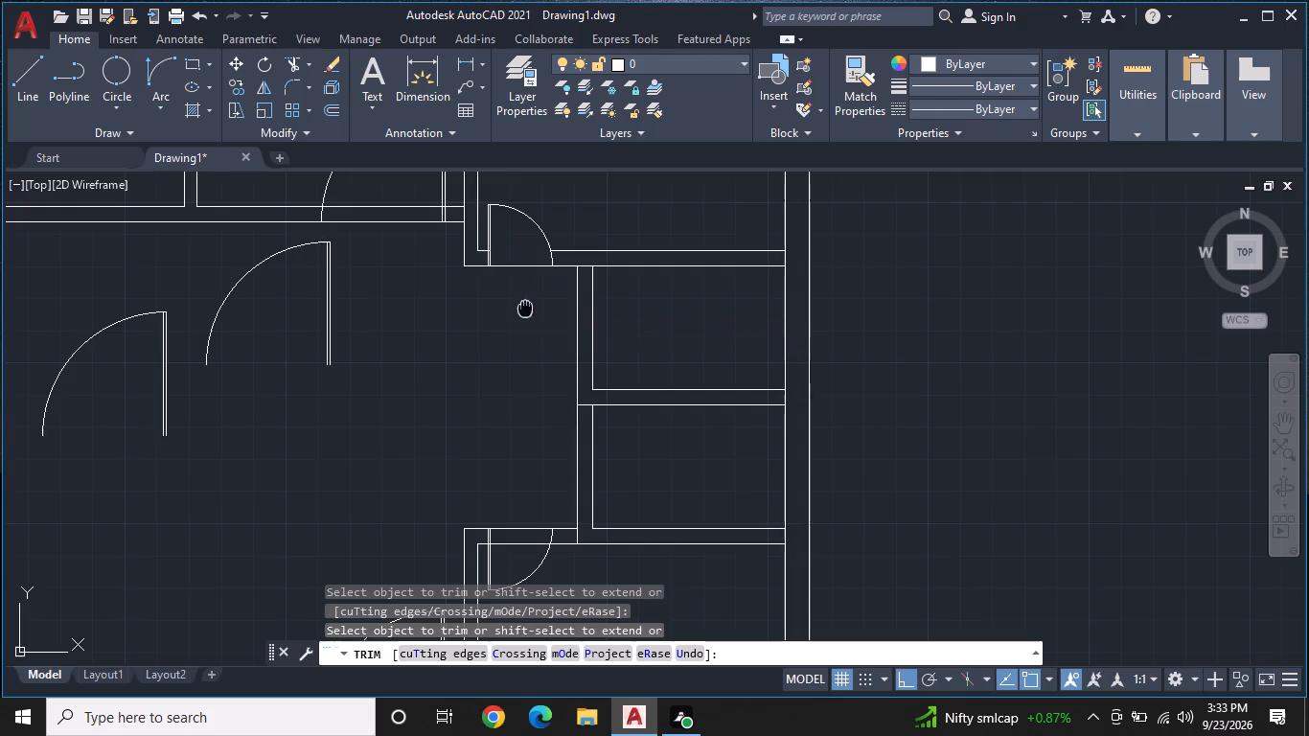
middle_drag(525, 309, 533, 253)
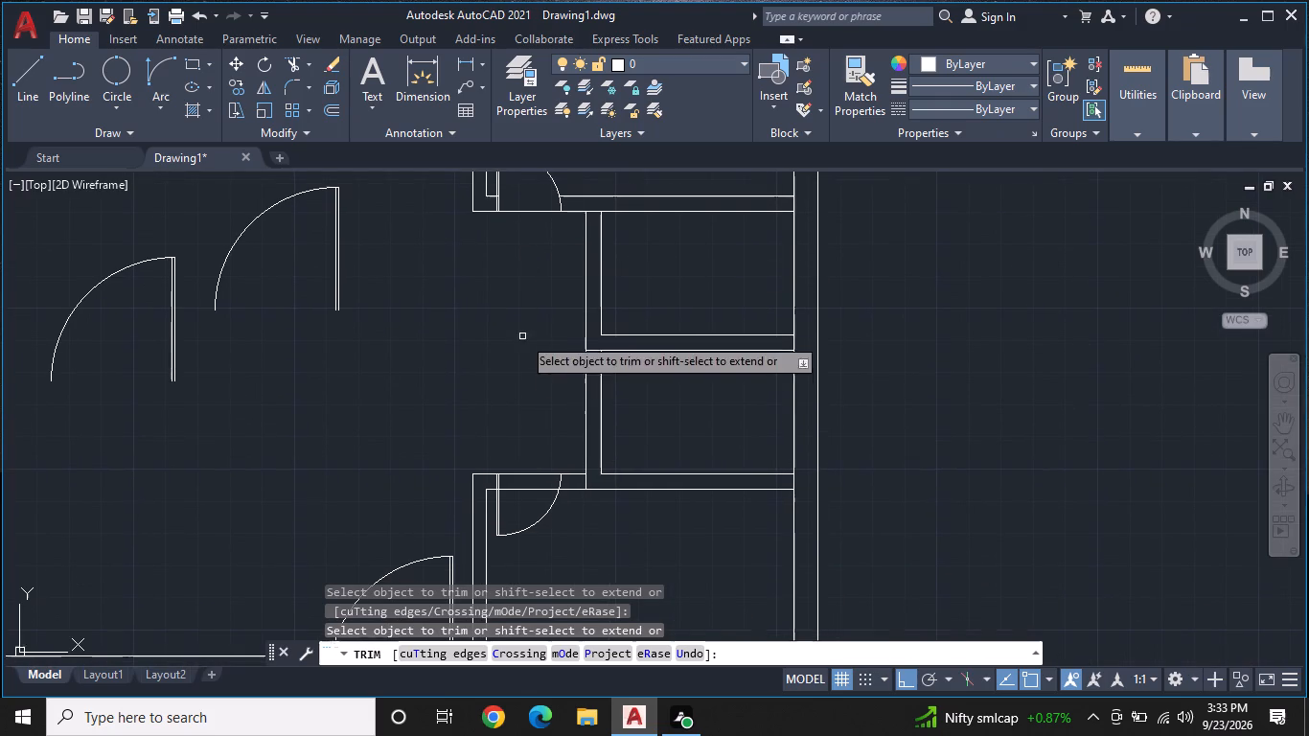
click(522, 486)
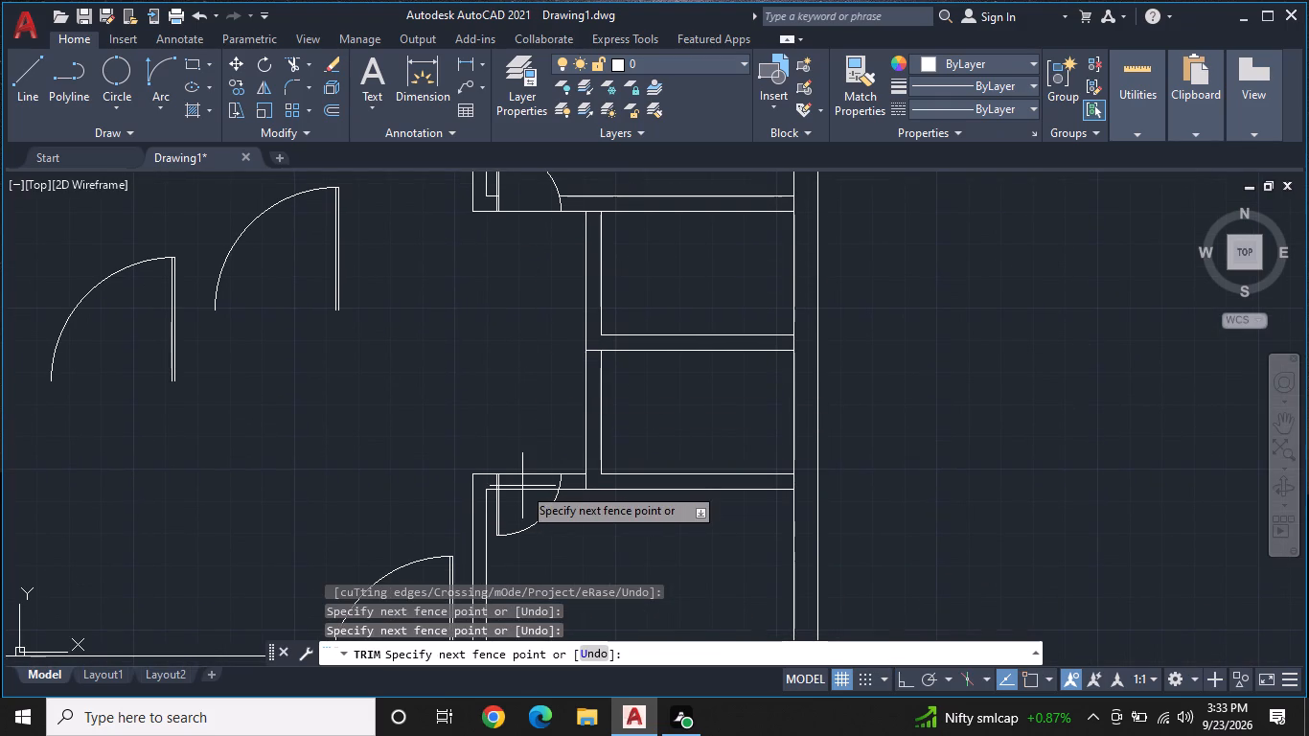
click(507, 494)
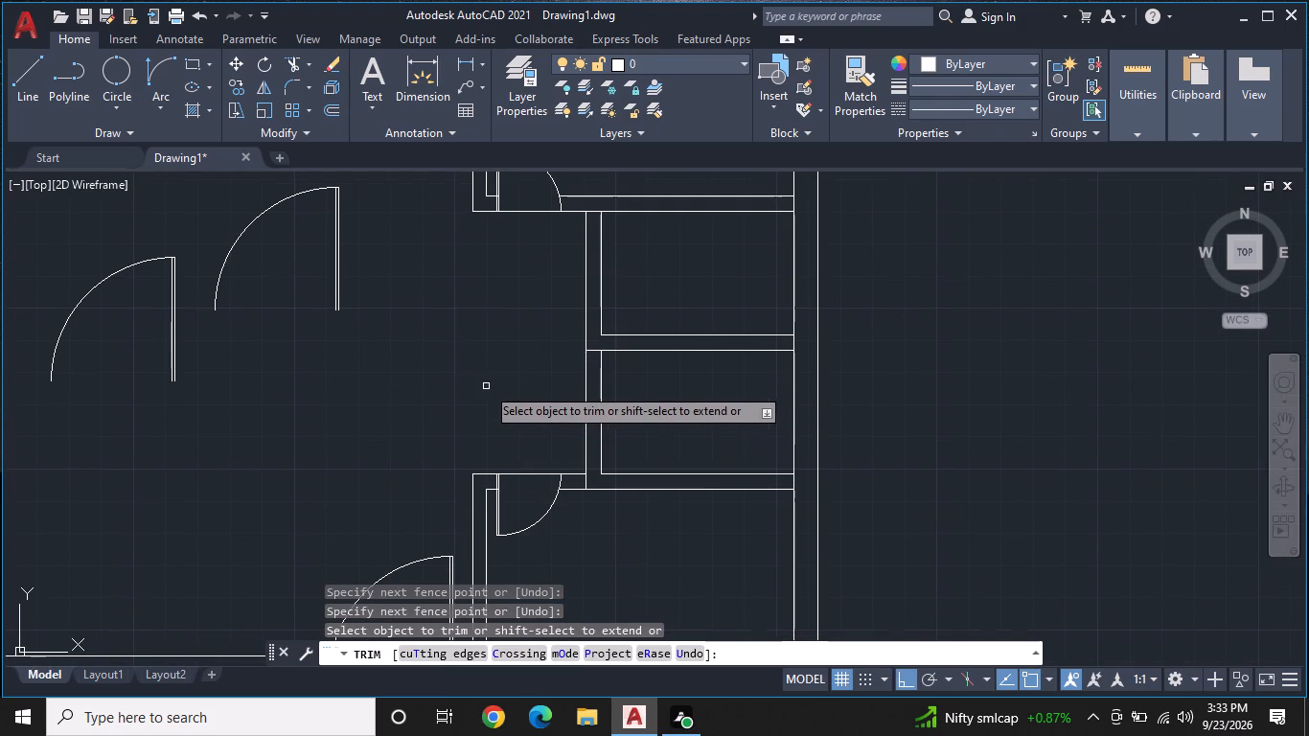
Trim the upper wall line between leaf and swing arc at the two 4' doors set in the horizontal walls.
middle_drag(357, 251, 441, 387)
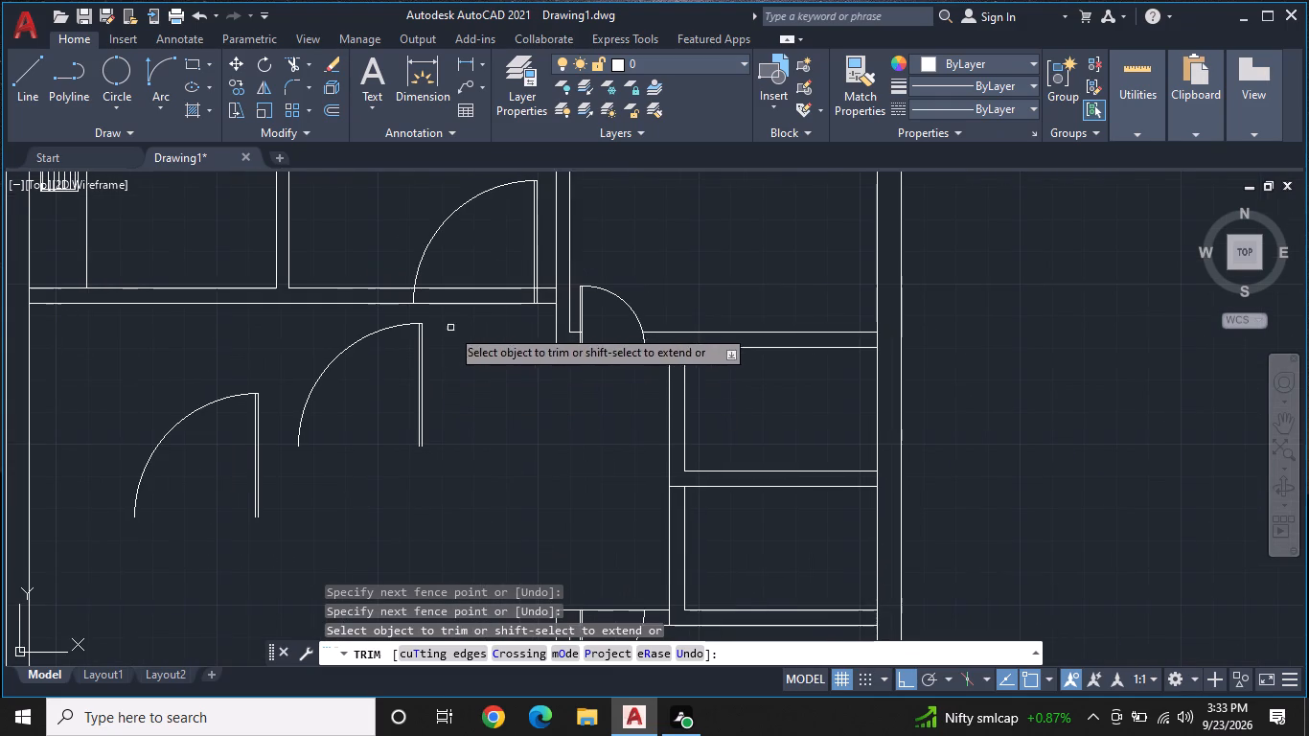
drag(476, 287, 477, 269)
scroll(459, 274, down, 1)
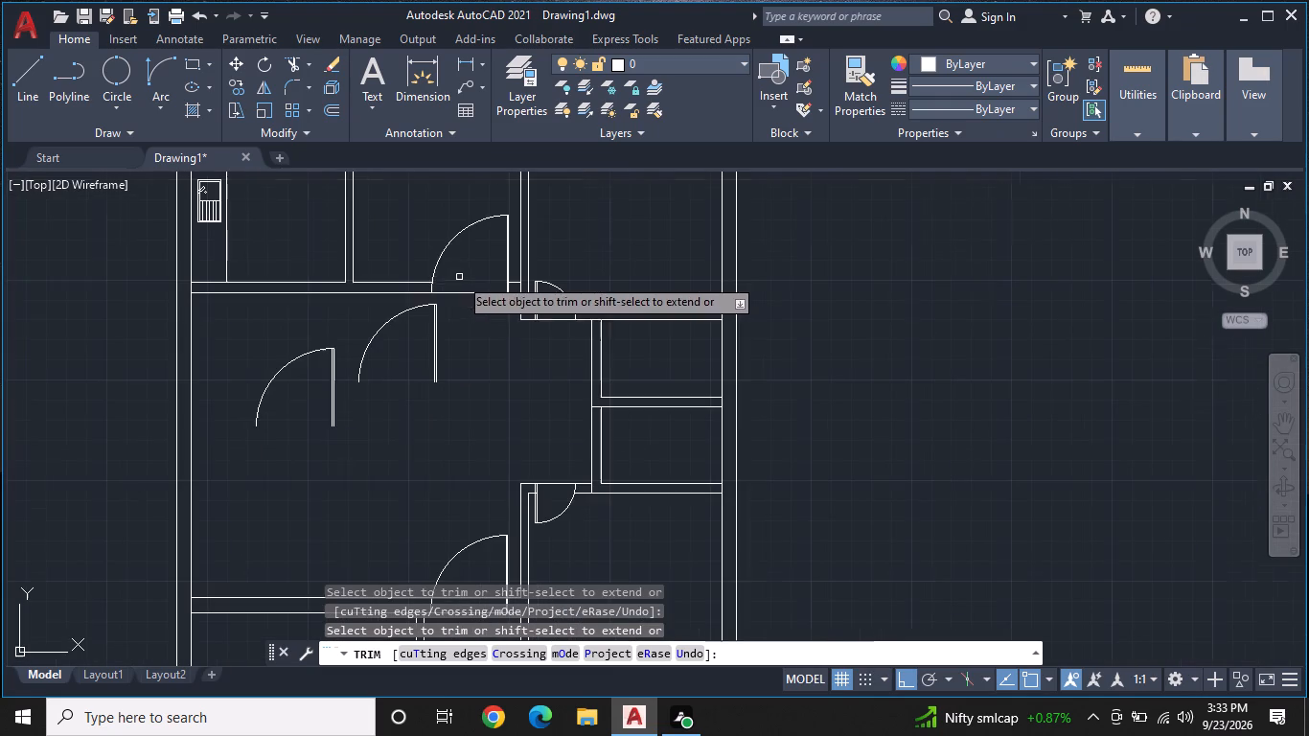
middle_drag(569, 512, 583, 407)
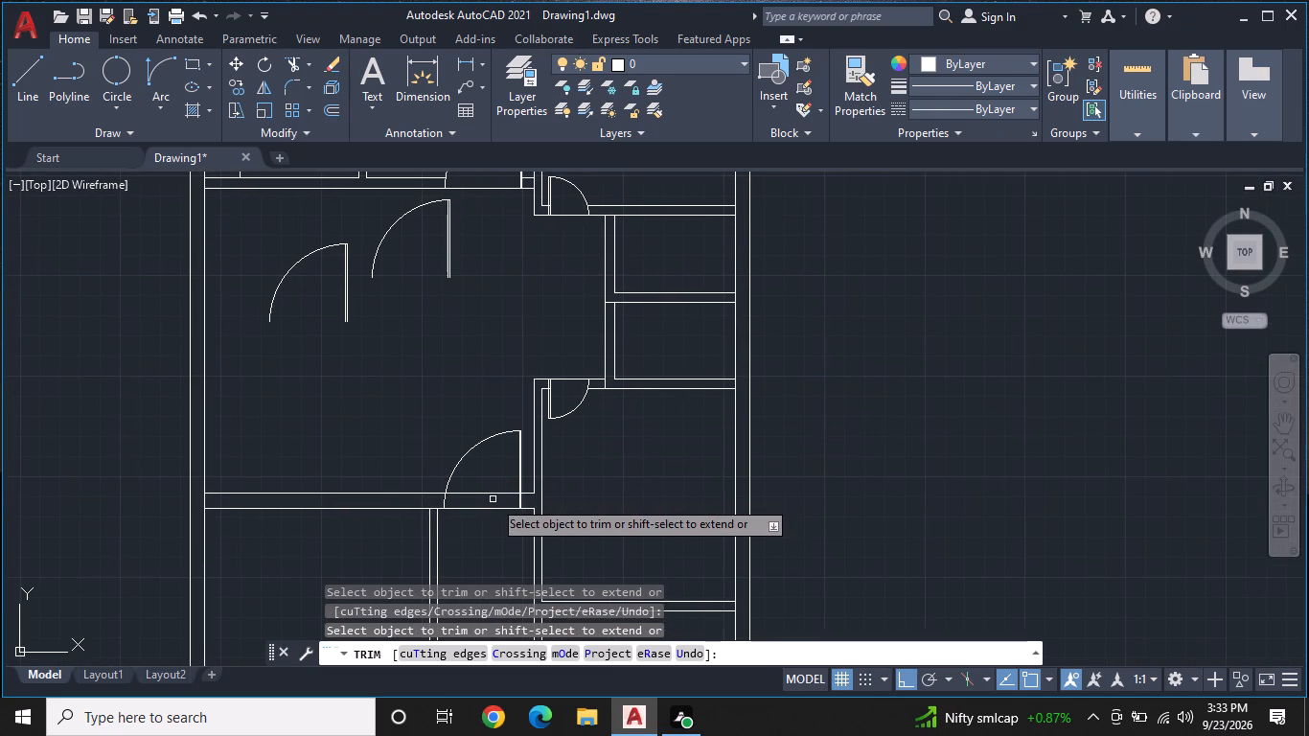
click(497, 490)
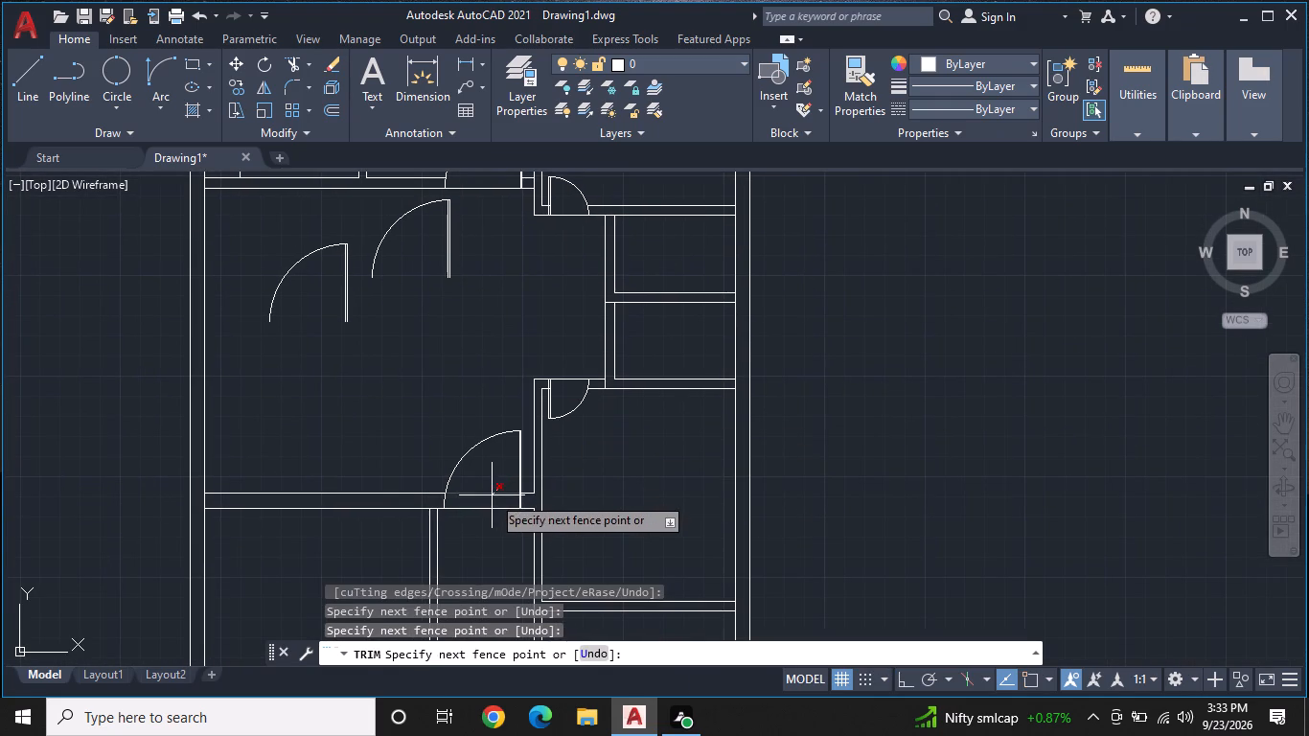
click(492, 495)
scroll(492, 495, down, 1)
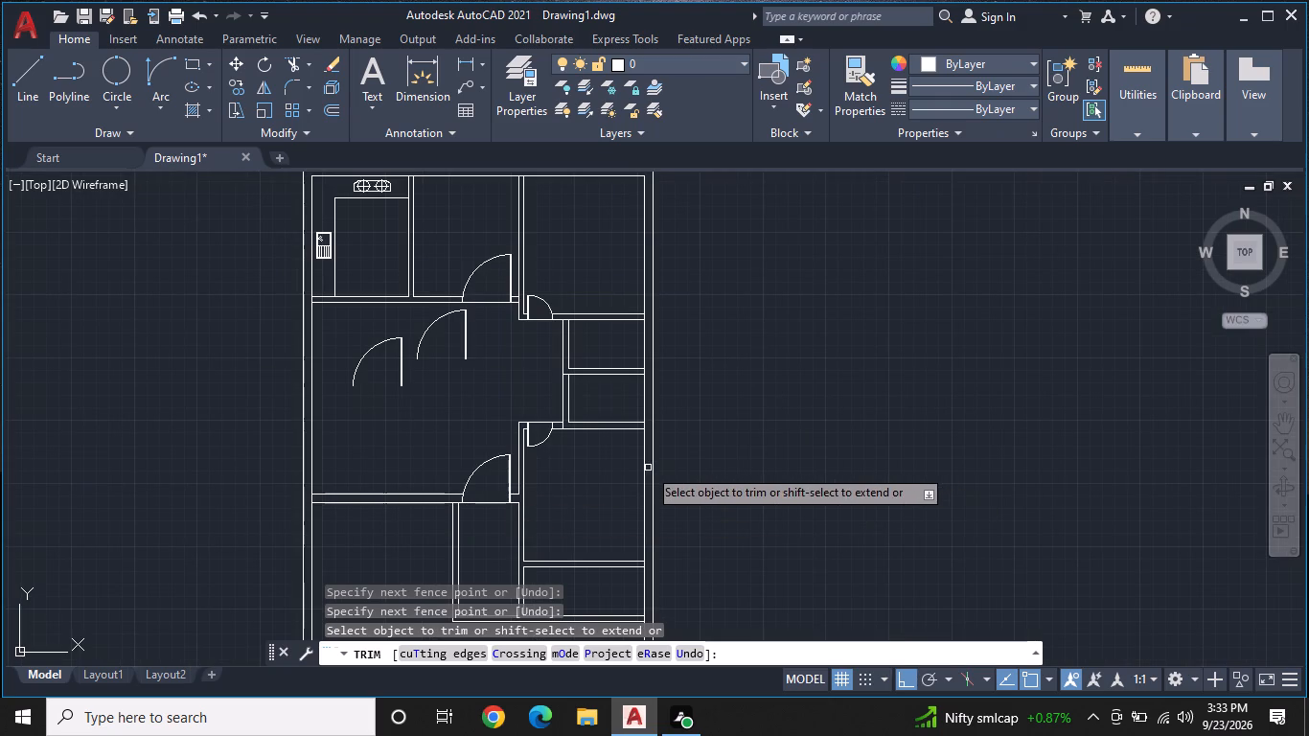
middle_drag(632, 476, 589, 480)
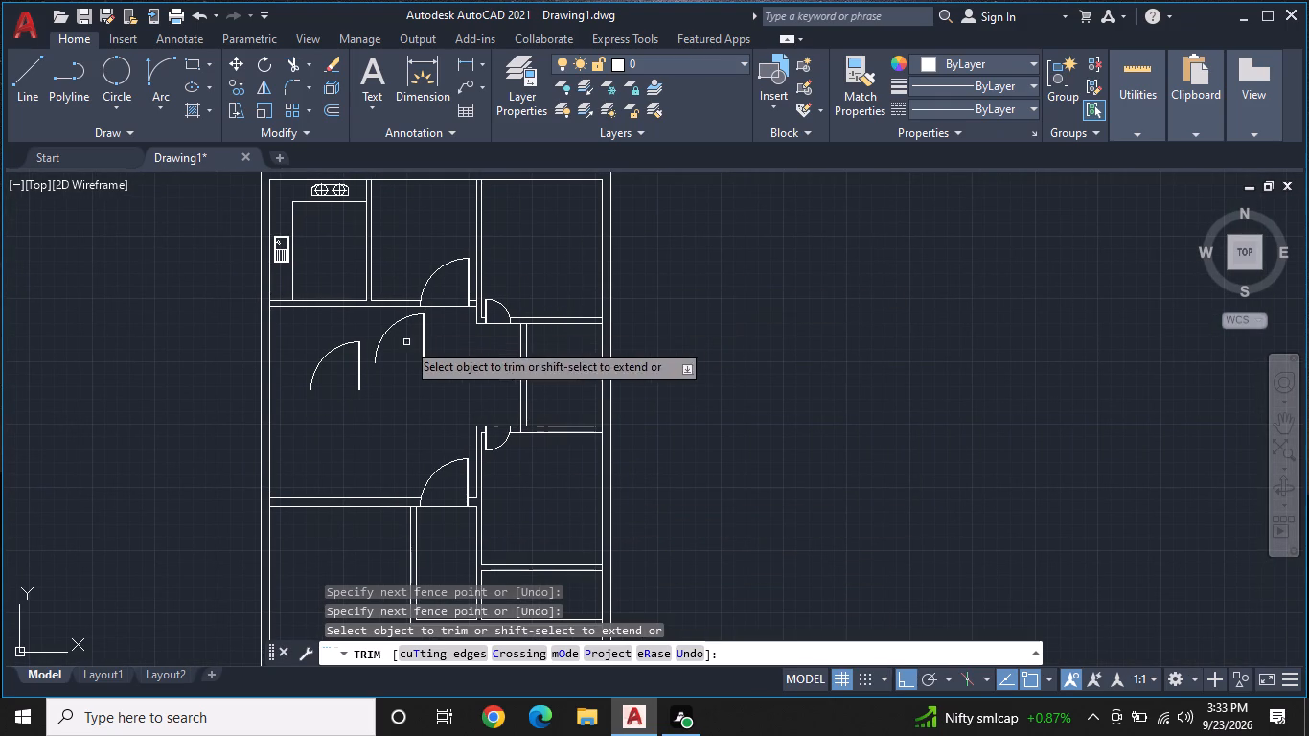
key(Escape)
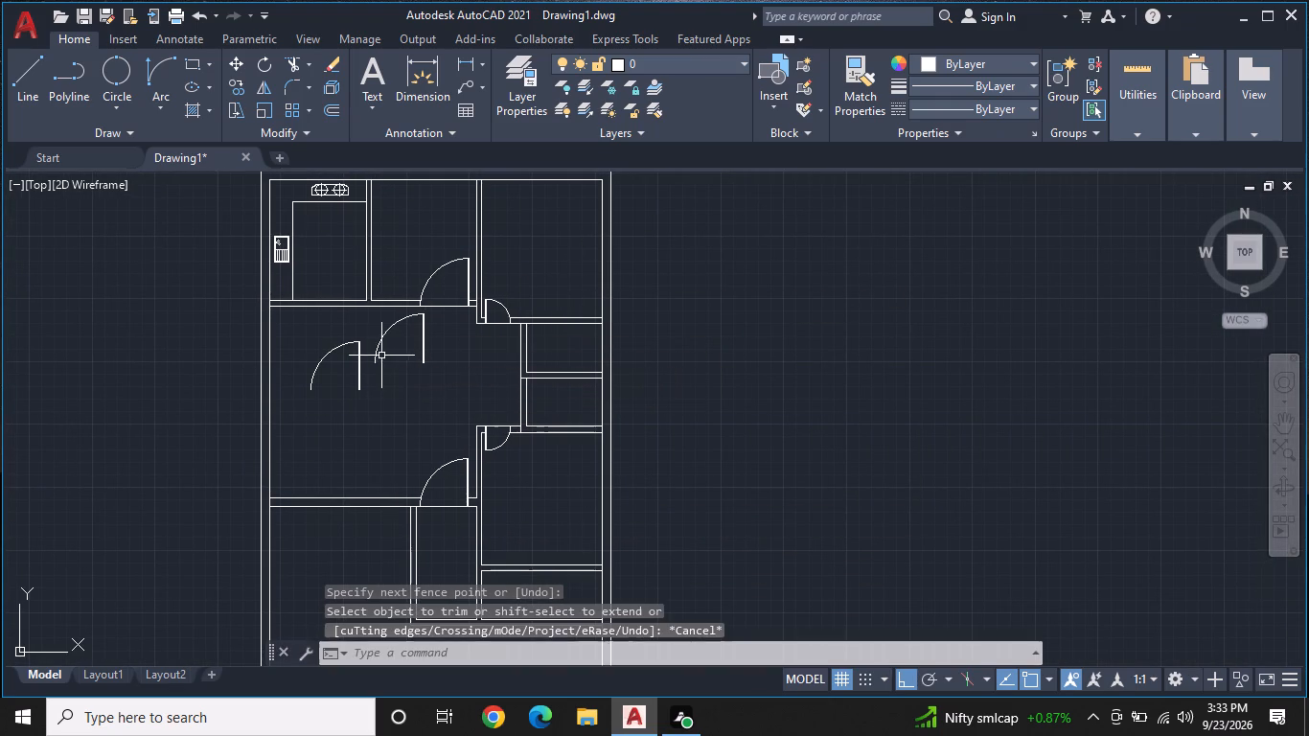
Draw two short horizontal jamb lines across the kitchen's right partition, one just above its lower end and one around mid-height.
middle_drag(379, 356, 465, 427)
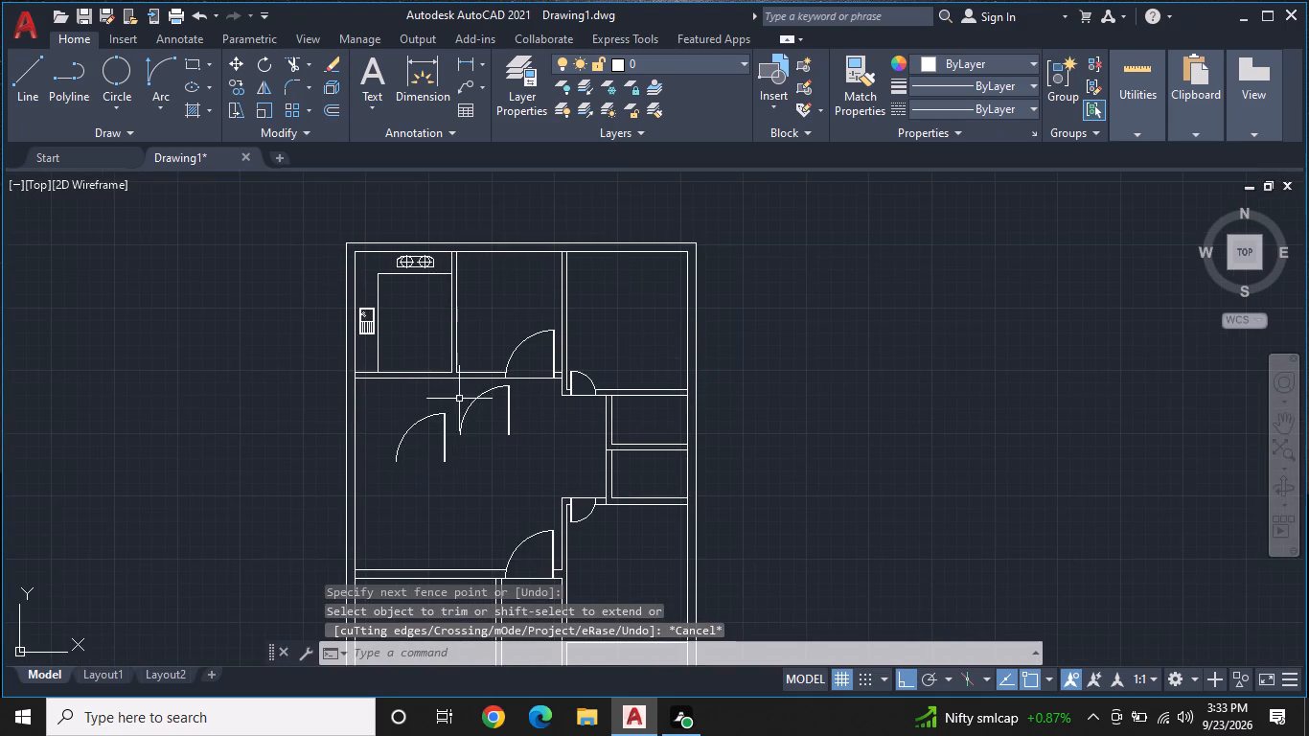
scroll(452, 376, up, 2)
middle_drag(455, 363, 451, 416)
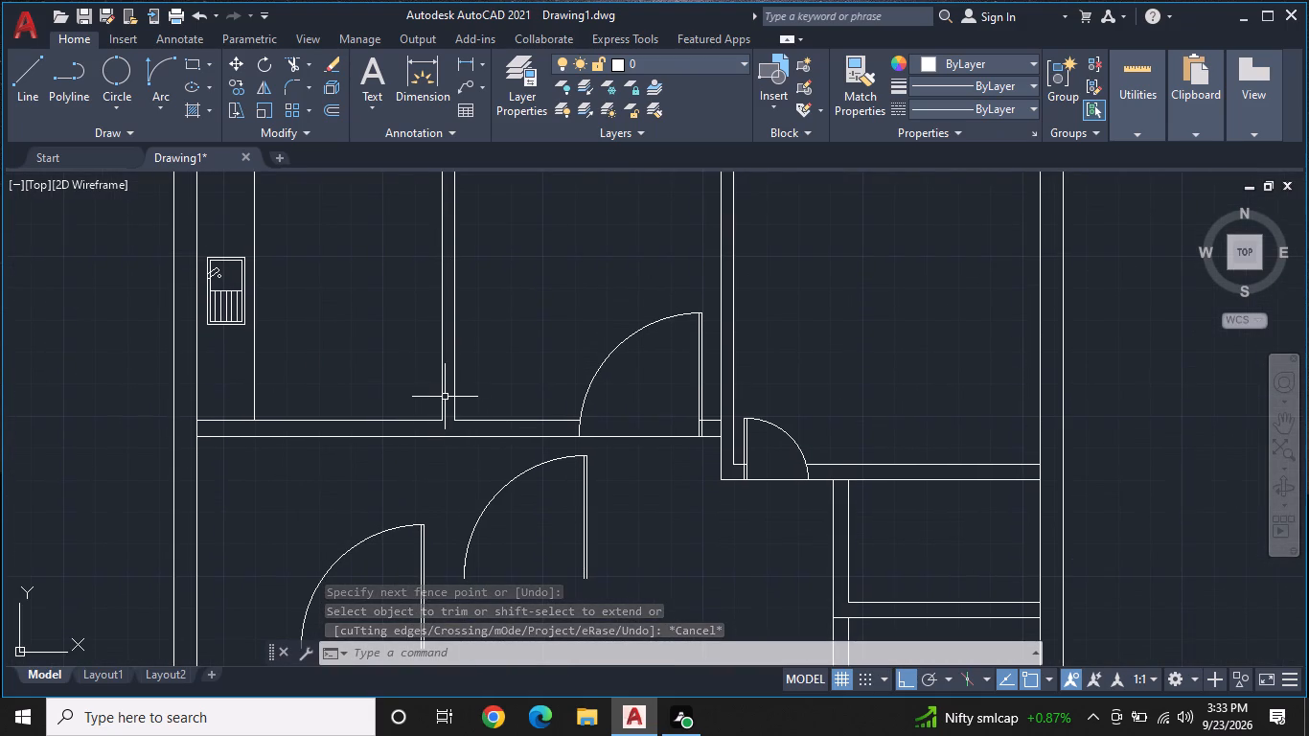
key(l)
key(space)
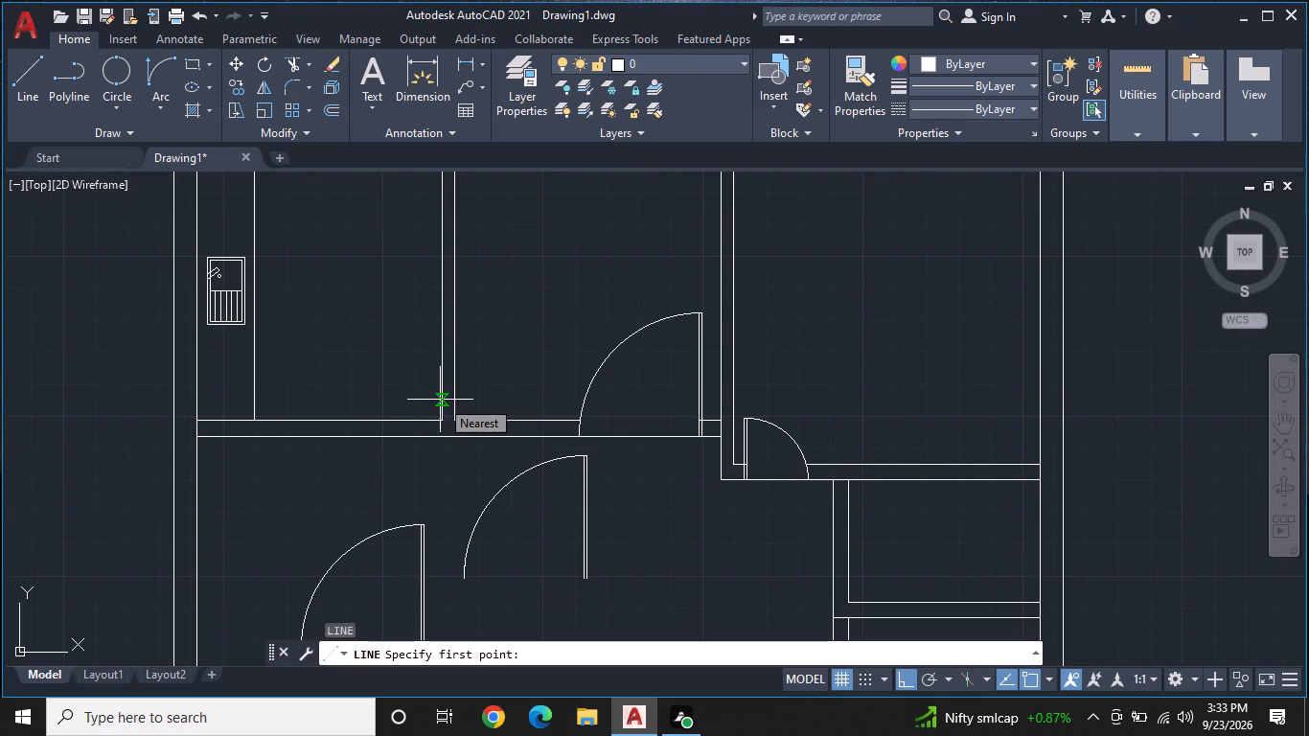
click(440, 405)
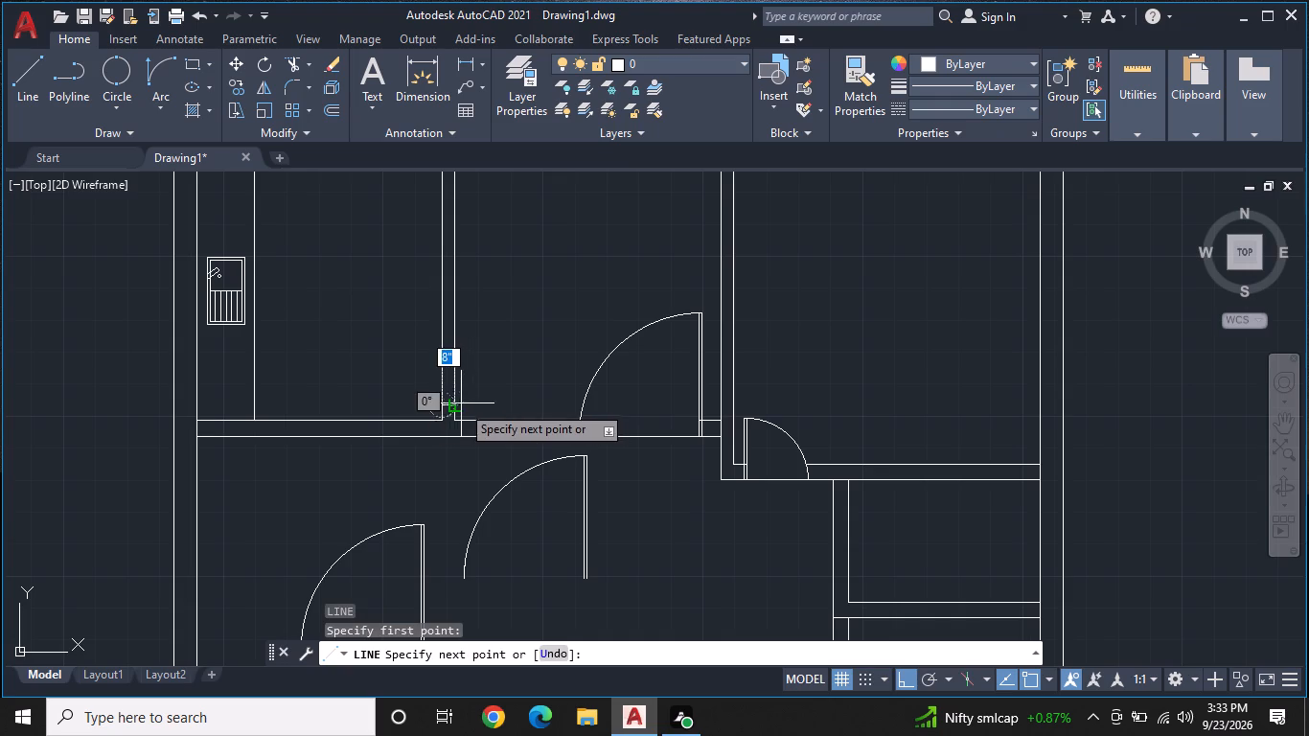
click(461, 401)
key(Escape)
middle_drag(480, 368, 472, 429)
key(space)
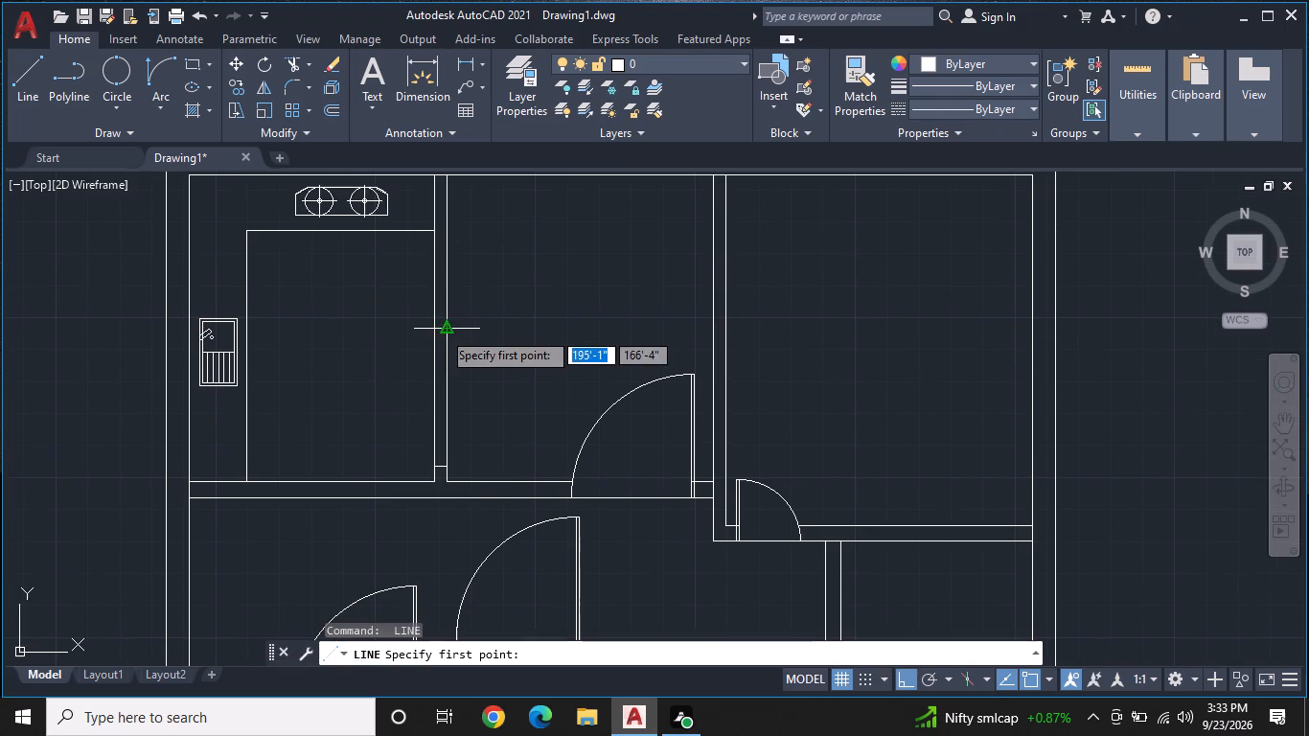
click(443, 297)
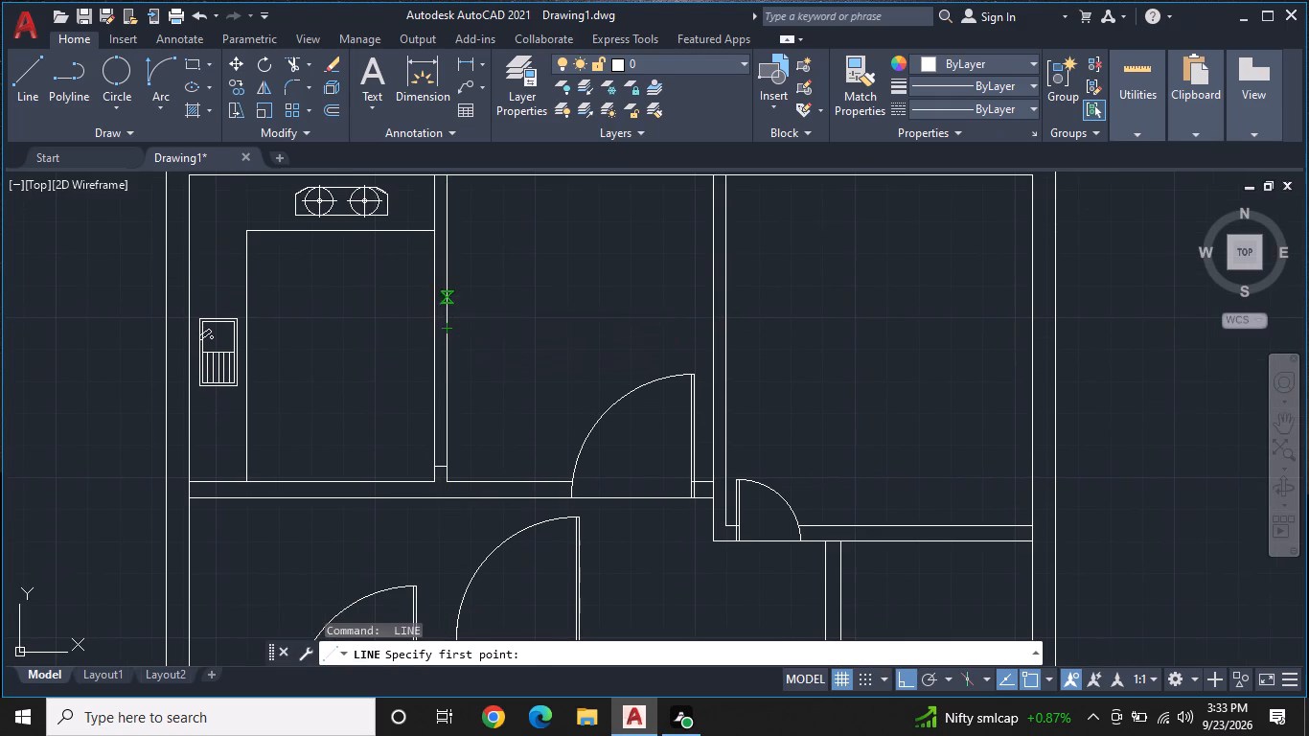
click(431, 296)
key(Escape)
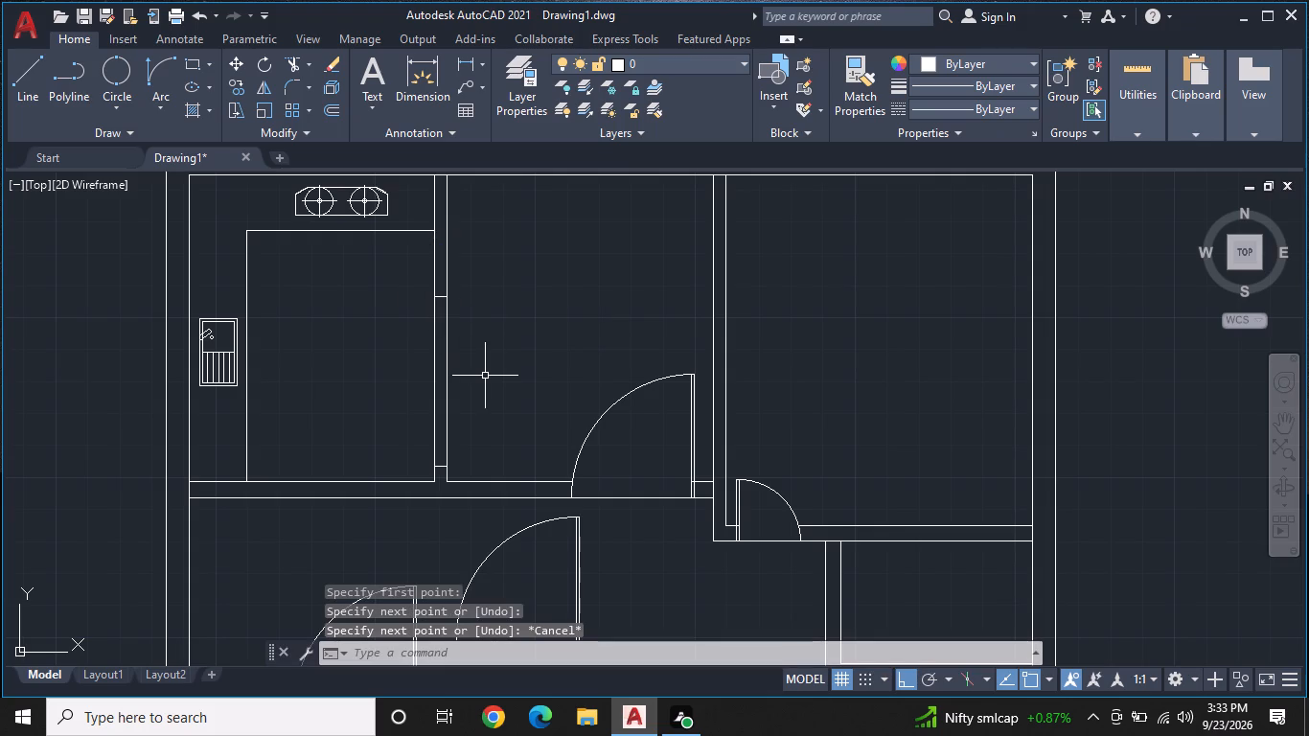
Trim both lines of the kitchen's right partition between the two short jamb lines to create the opening.
text(TR)
key(space)
click(448, 397)
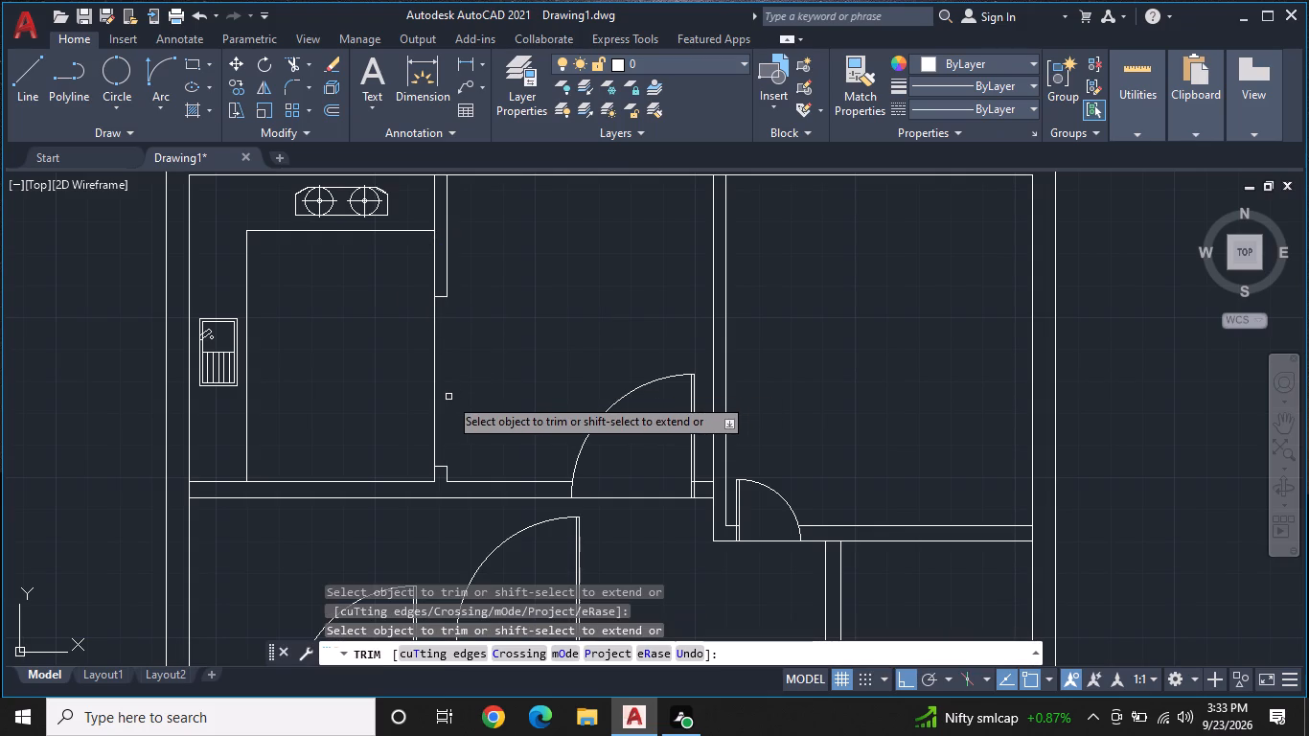
click(430, 405)
click(458, 401)
scroll(480, 389, down, 2)
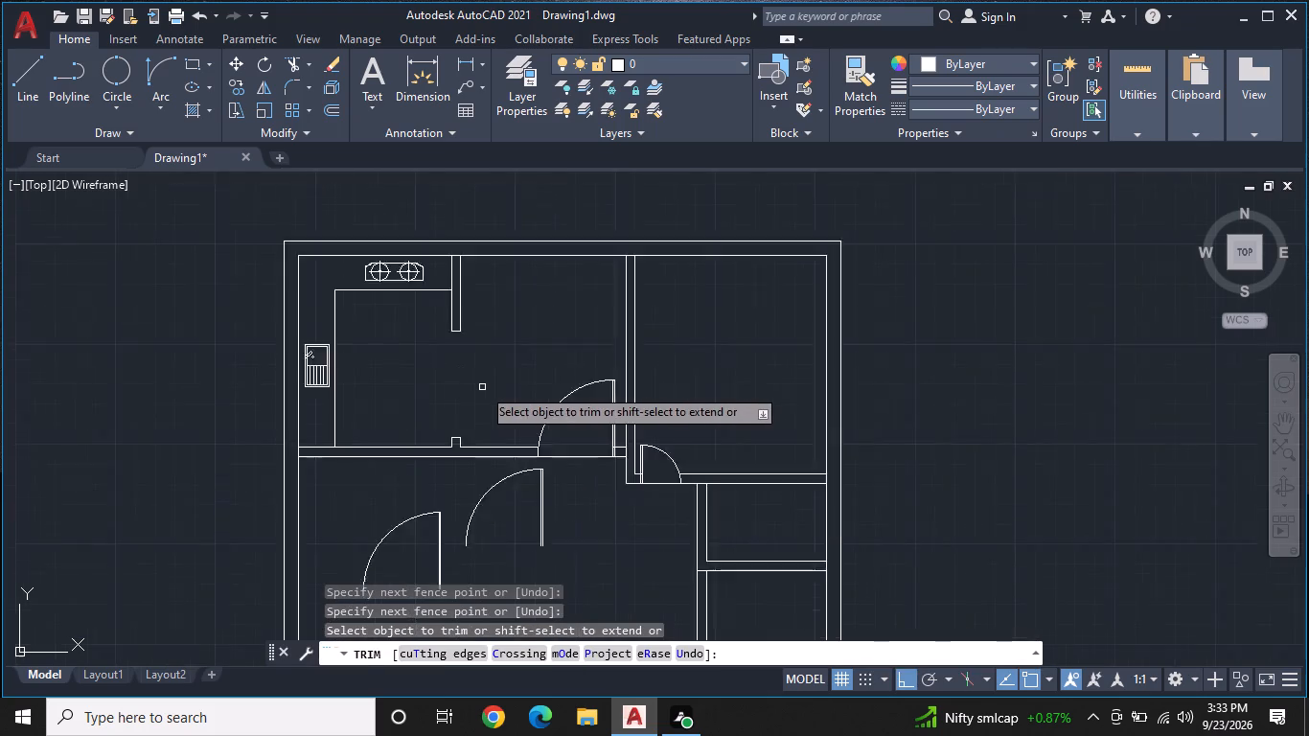
key(Escape)
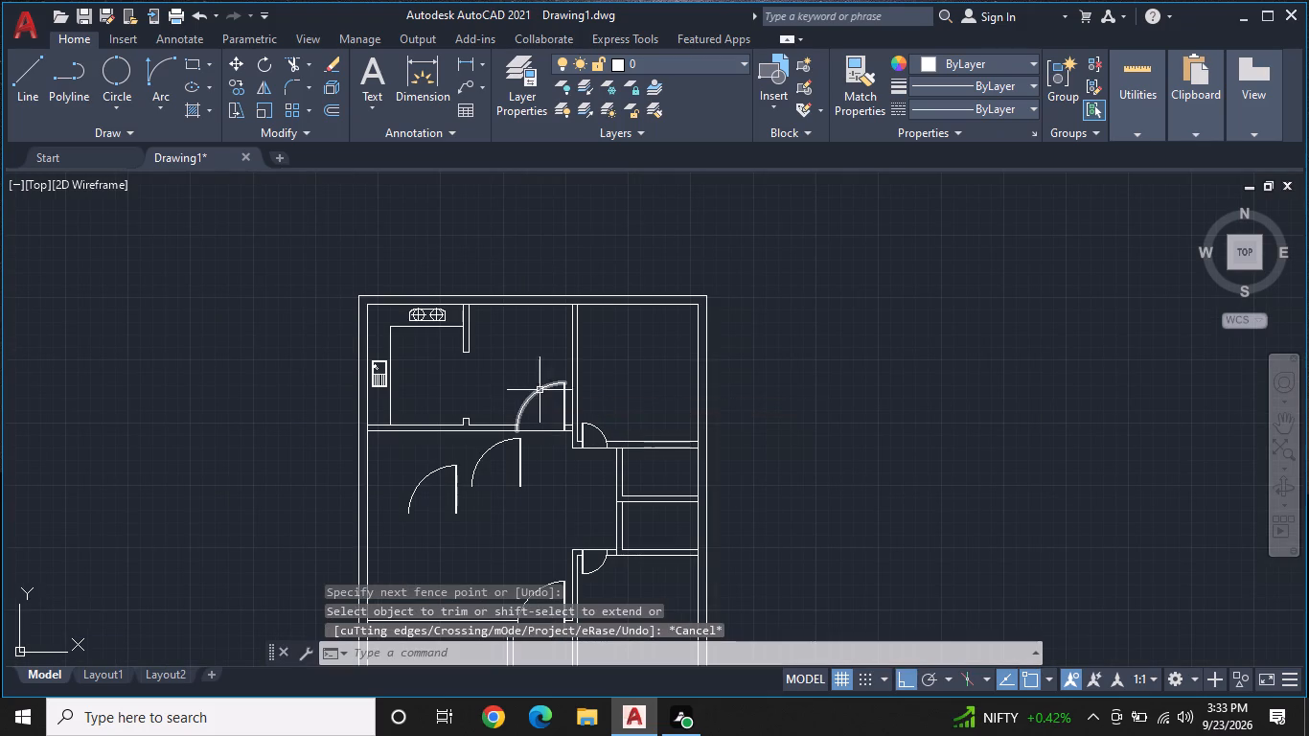
Examine the door positions across the floor plan and the small rooms in its lower part.
middle_drag(579, 424, 544, 397)
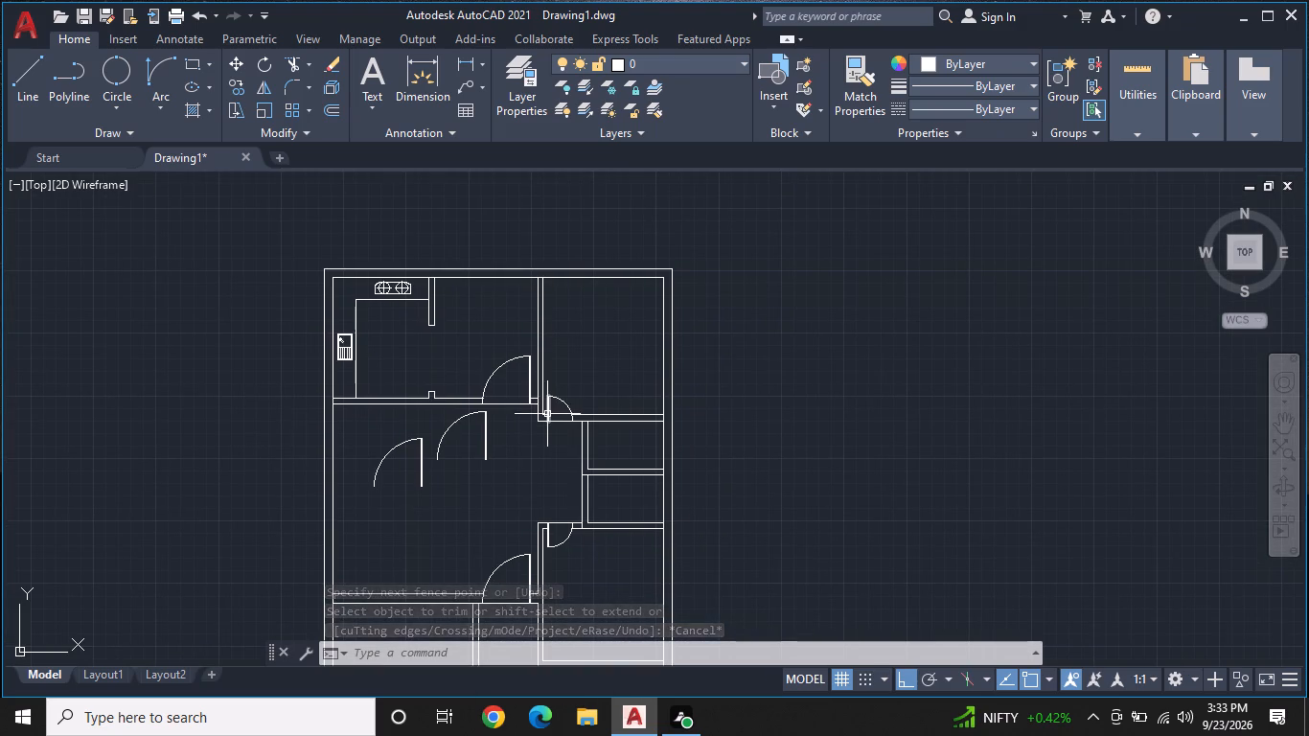
scroll(549, 426, up, 1)
middle_drag(549, 426, 539, 416)
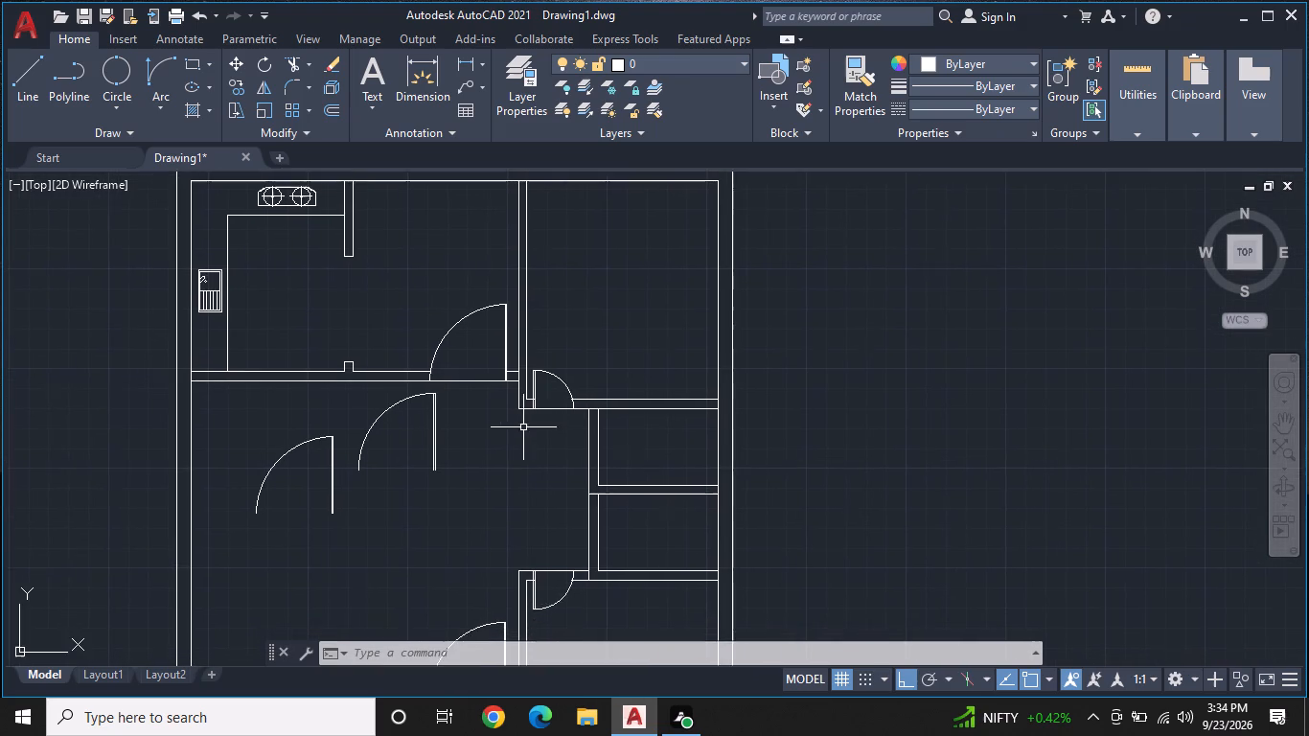
scroll(550, 448, down, 1)
middle_drag(554, 461, 549, 448)
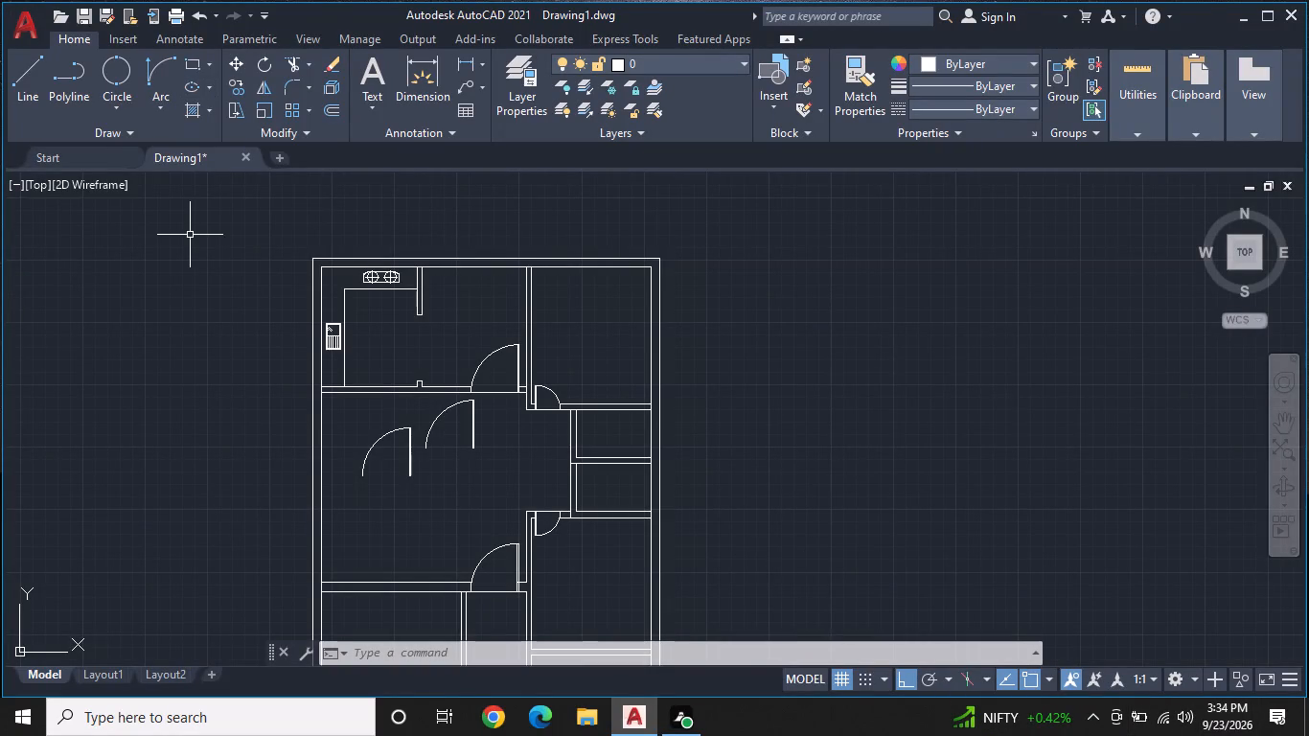
middle_drag(464, 344, 475, 307)
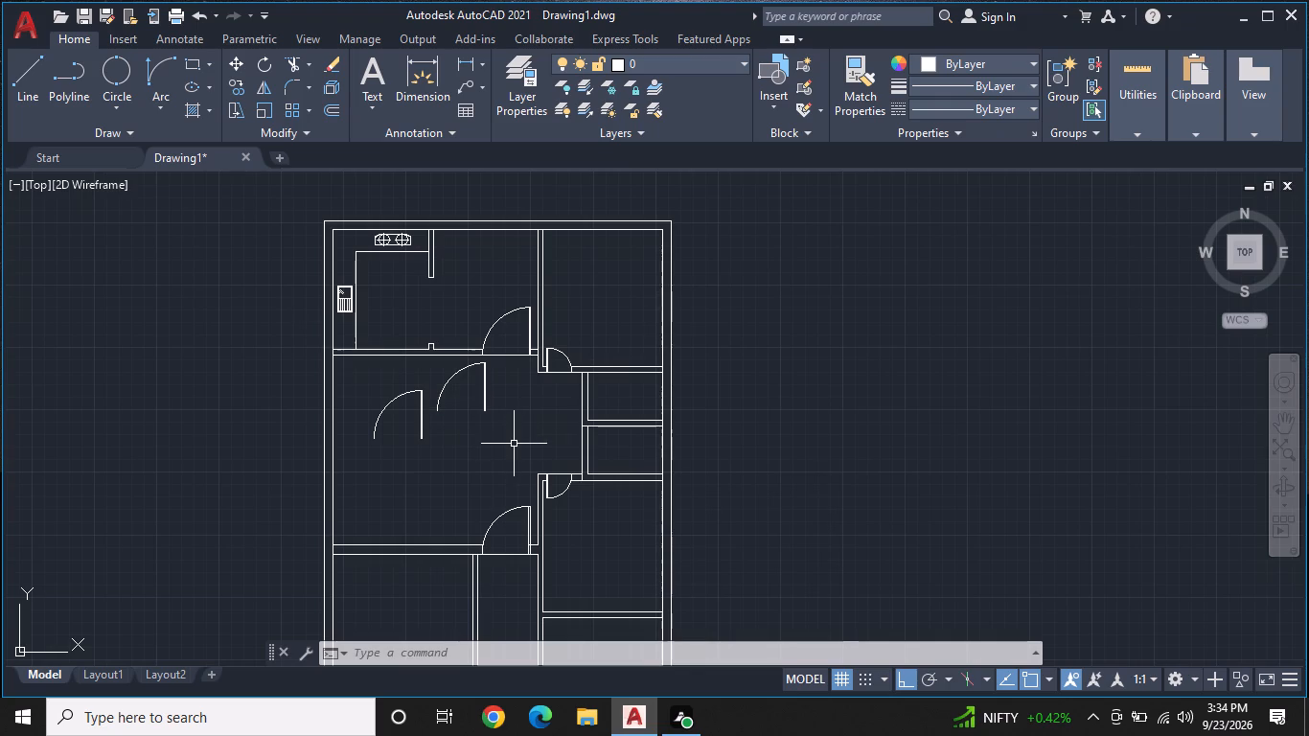
middle_drag(503, 454, 482, 192)
scroll(479, 192, up, 1)
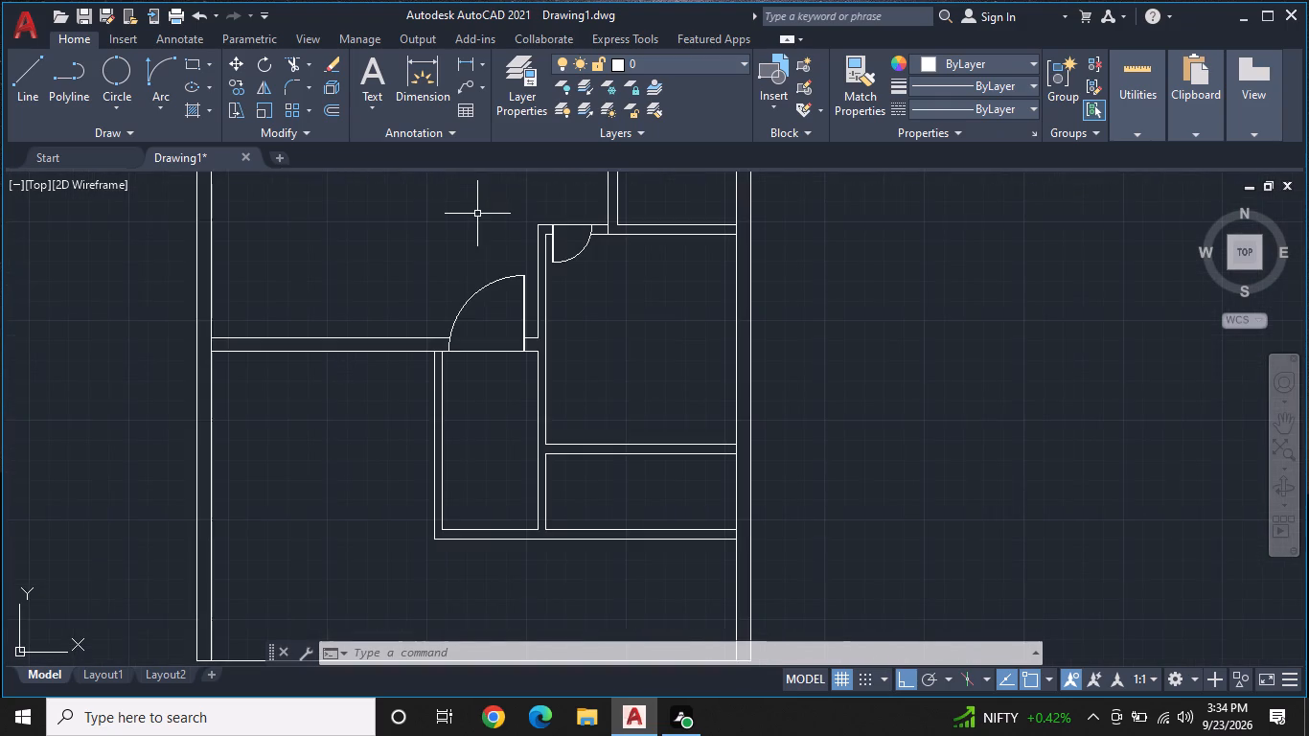
middle_drag(482, 221, 425, 404)
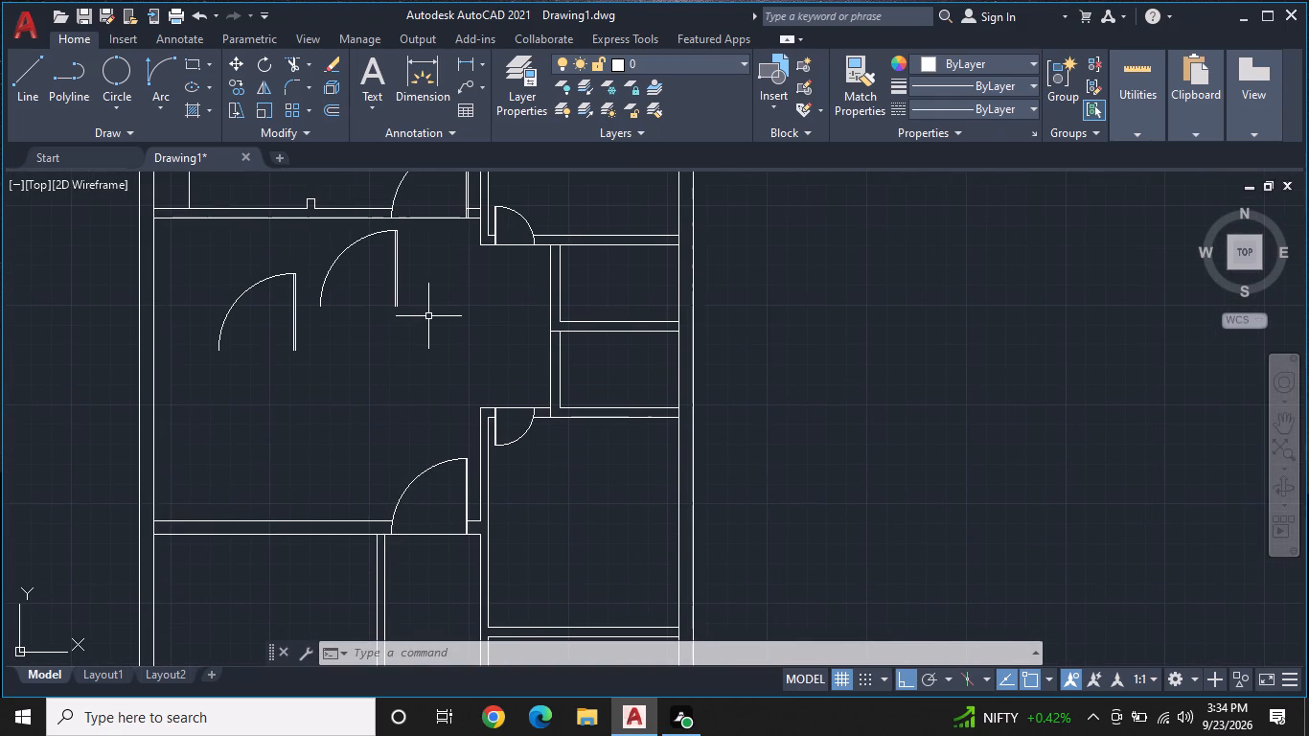
middle_drag(554, 357, 365, 114)
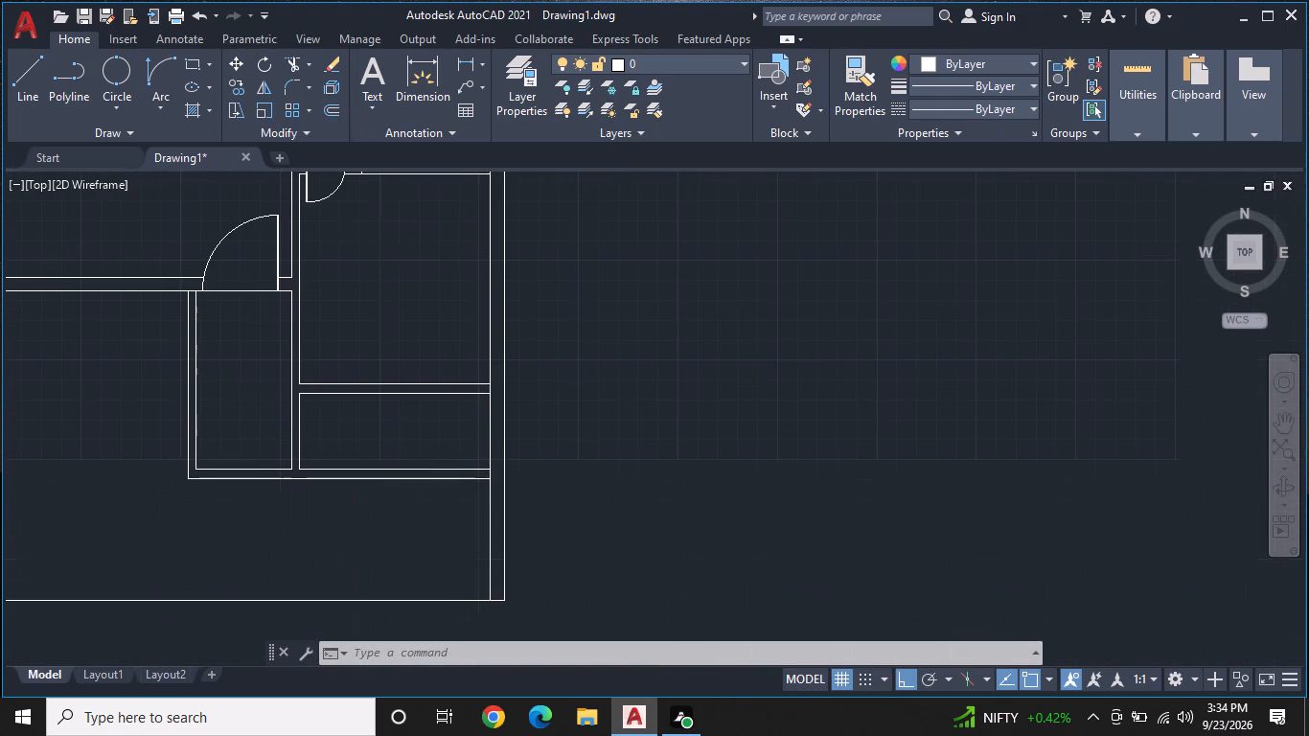
scroll(365, 254, down, 1)
middle_drag(363, 246, 407, 282)
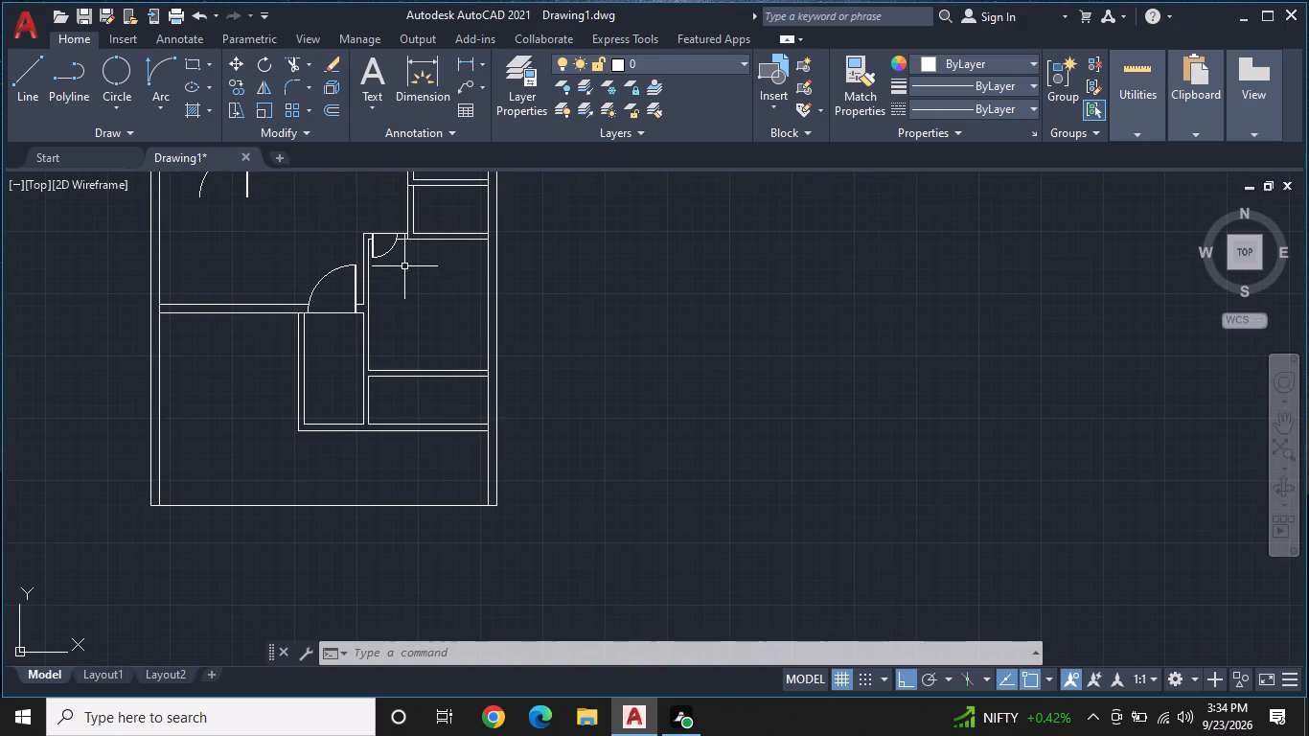
middle_drag(370, 285, 314, 137)
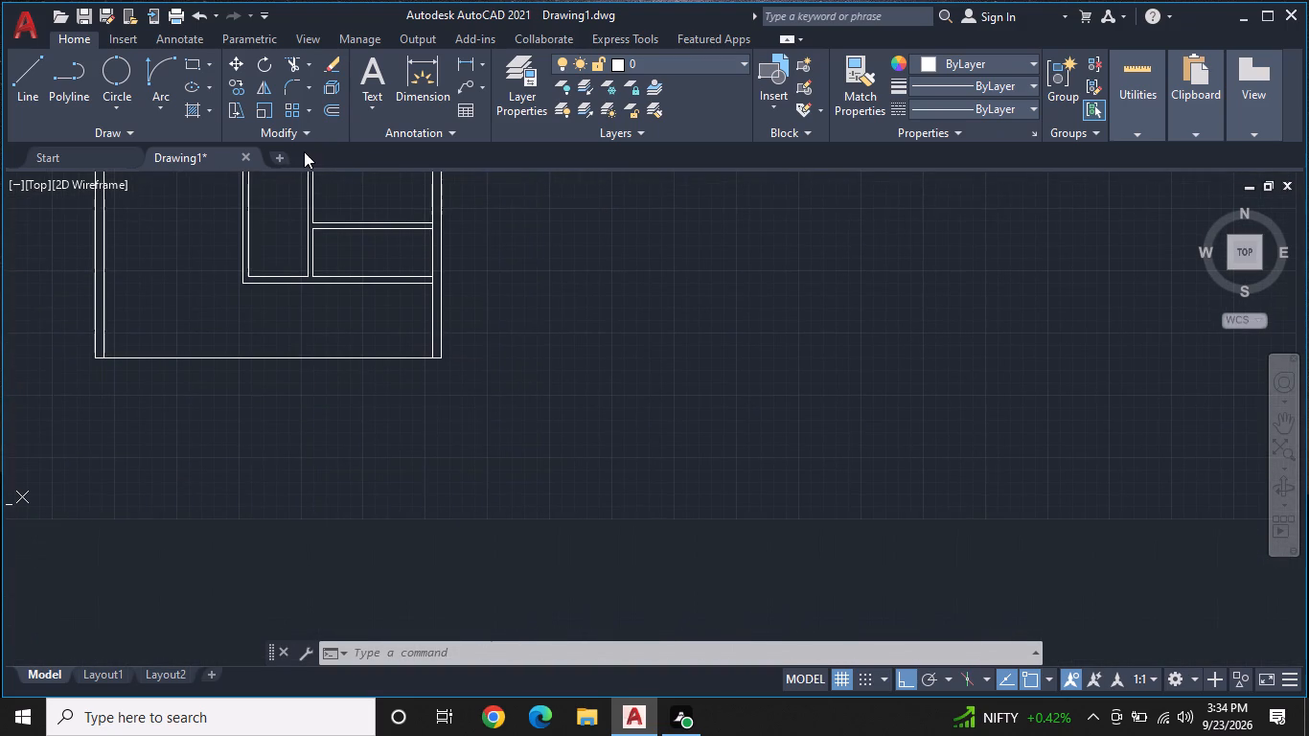
scroll(324, 181, up, 1)
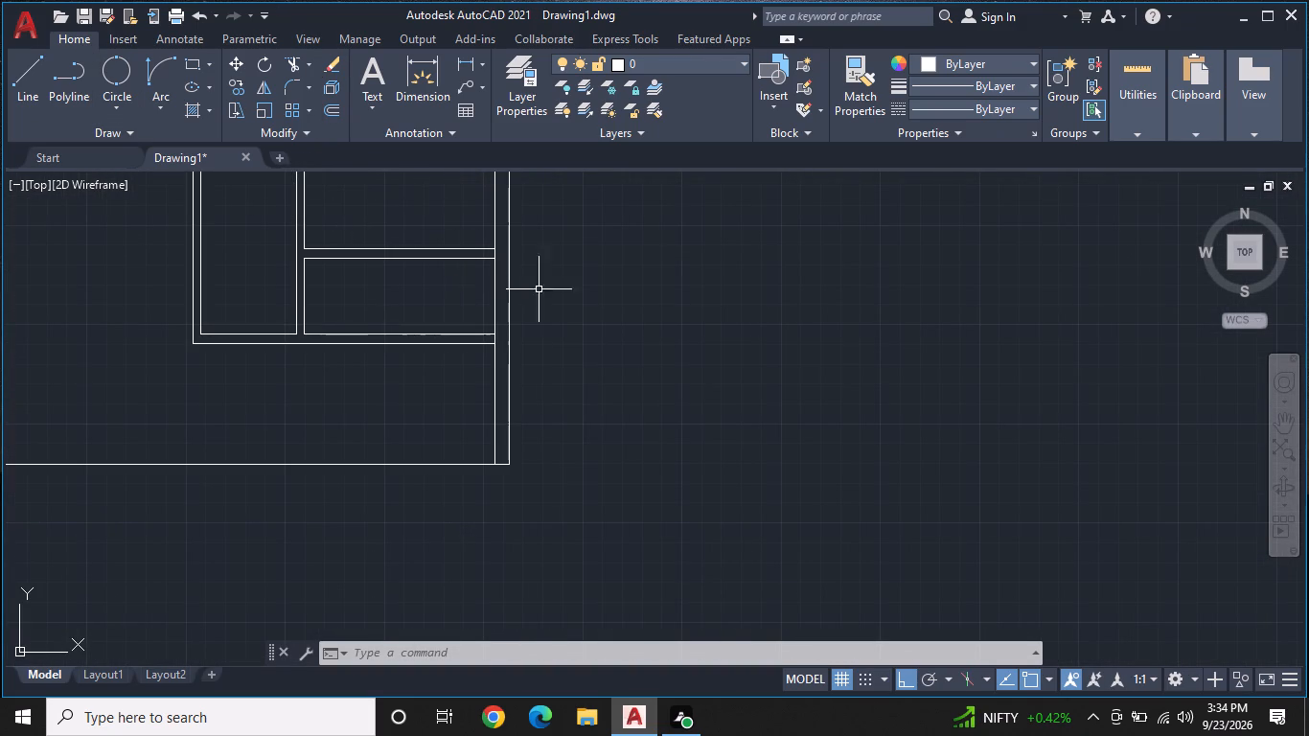
Draw a short vertical jamb line across the horizontal partition above the small lower-right room, near the partition's left end.
middle_drag(347, 252, 423, 363)
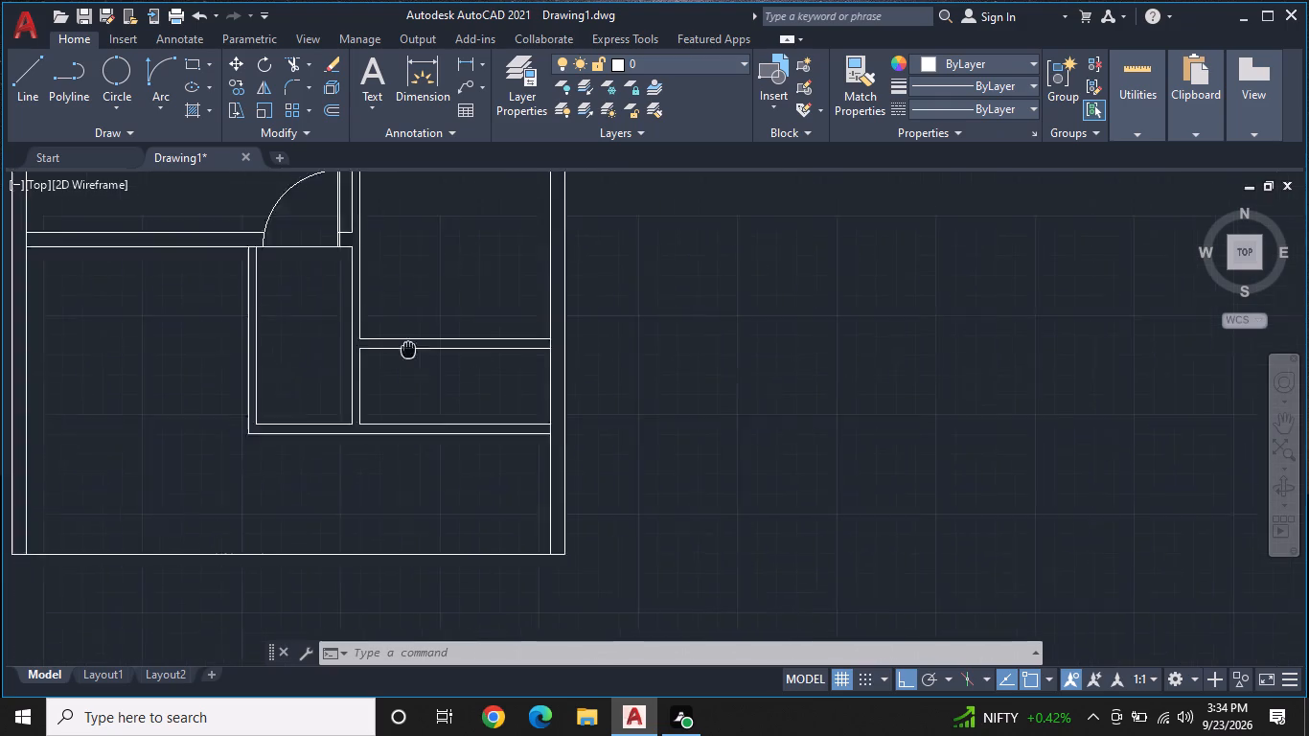
middle_drag(423, 363, 433, 371)
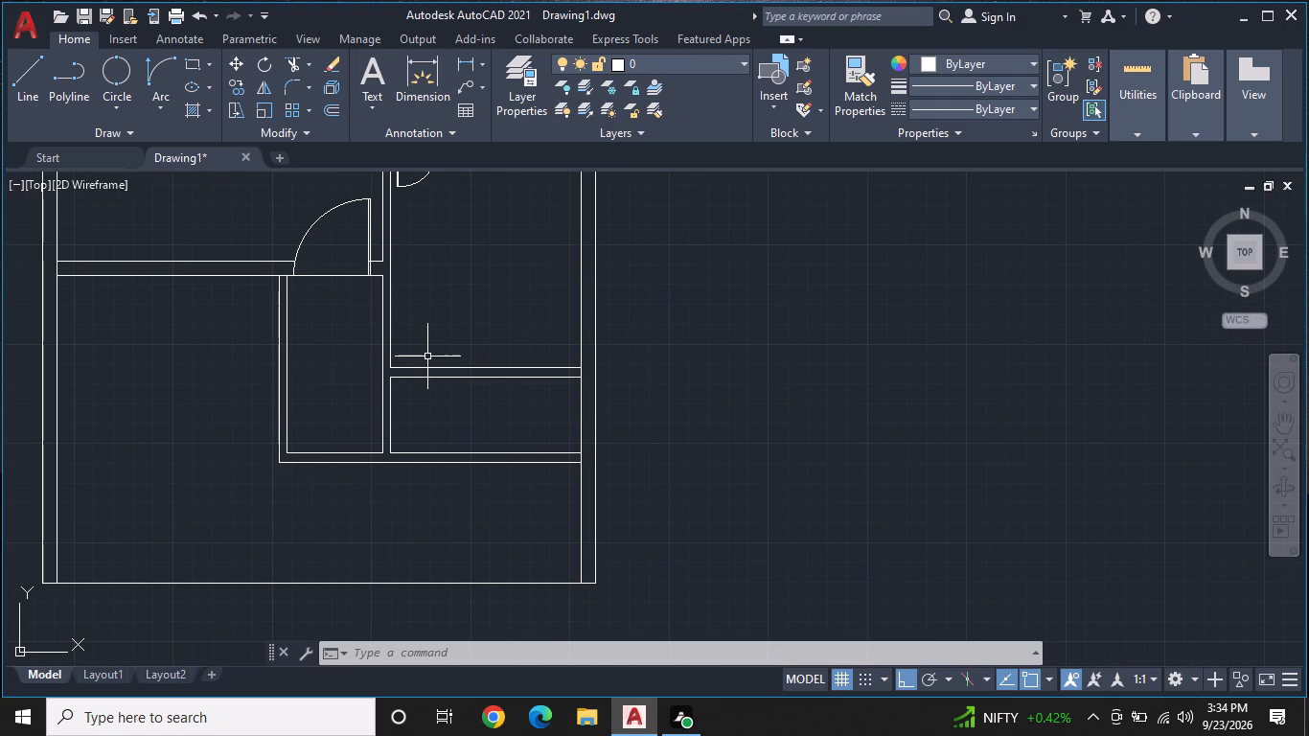
text(L)
key(space)
scroll(411, 369, up, 1)
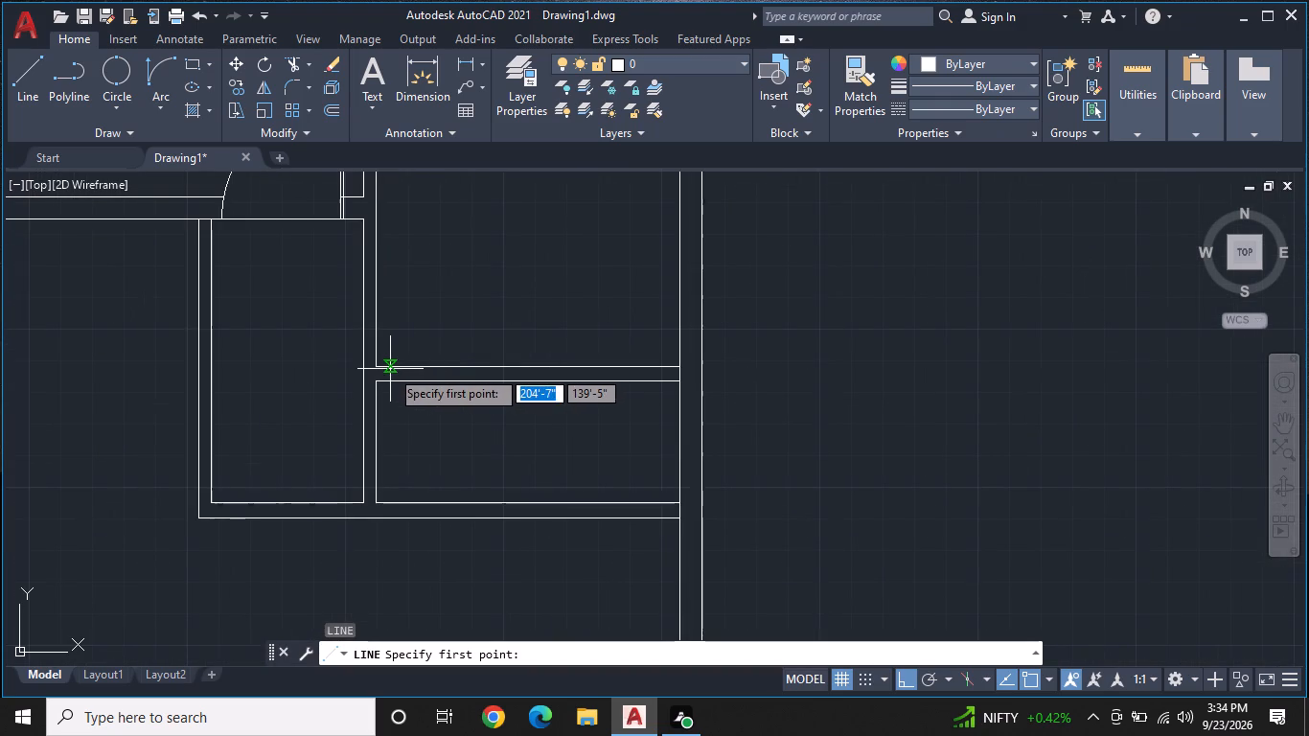
click(388, 364)
click(385, 377)
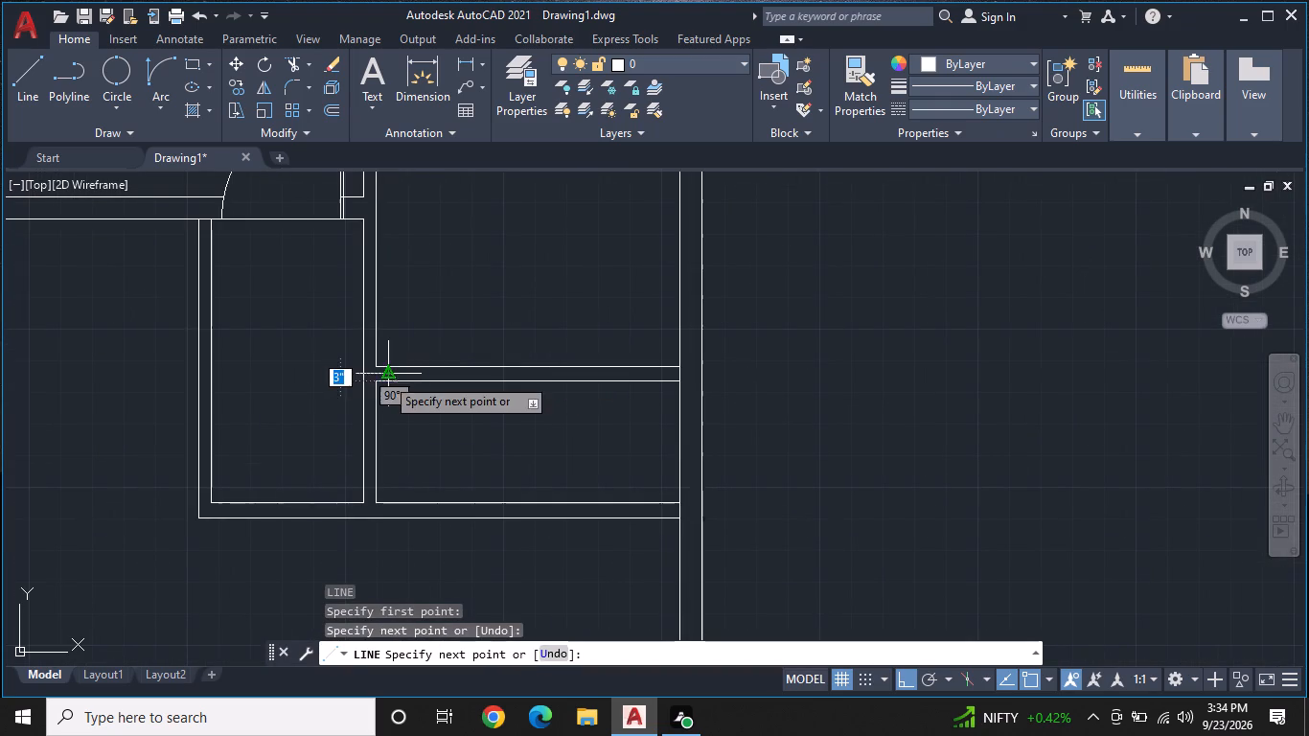
key(space)
Draw a 2' by 1" door leaf downward from the jamb line's upper end, continuing with a 2' line along the upper wall line.
key(l)
key(space)
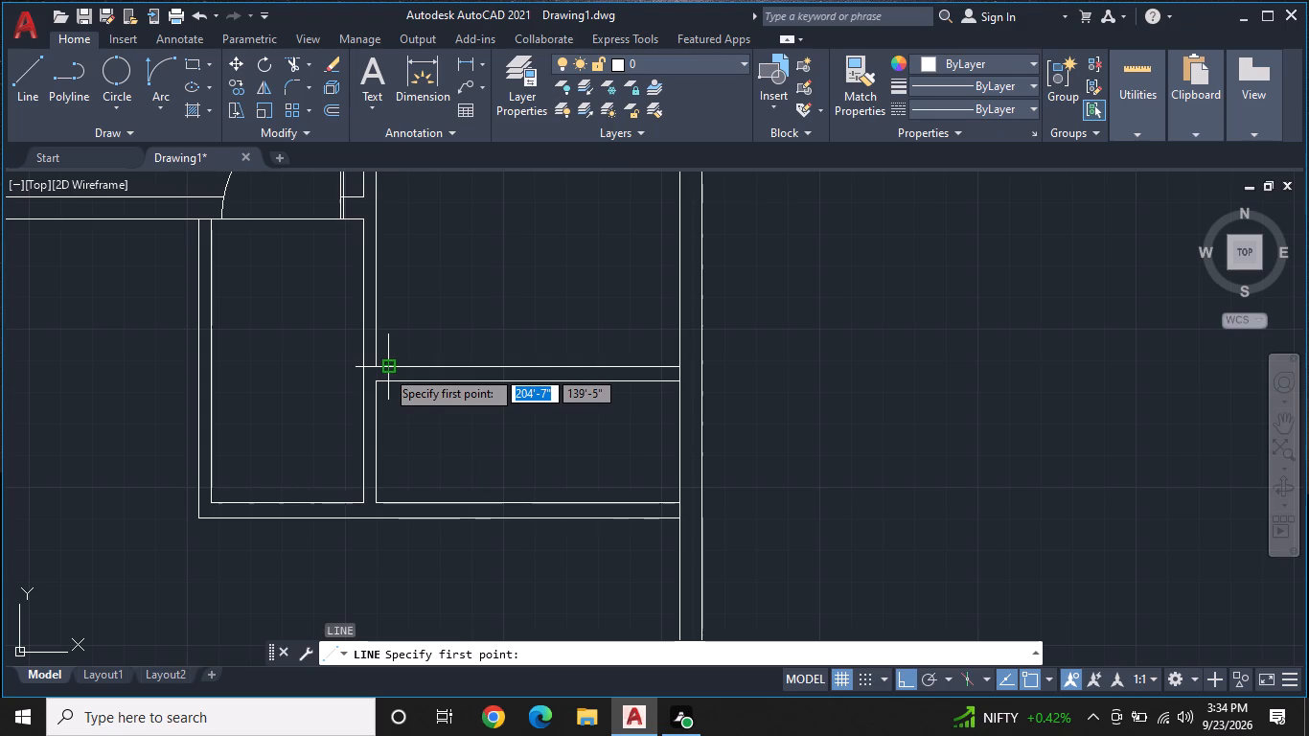
click(385, 369)
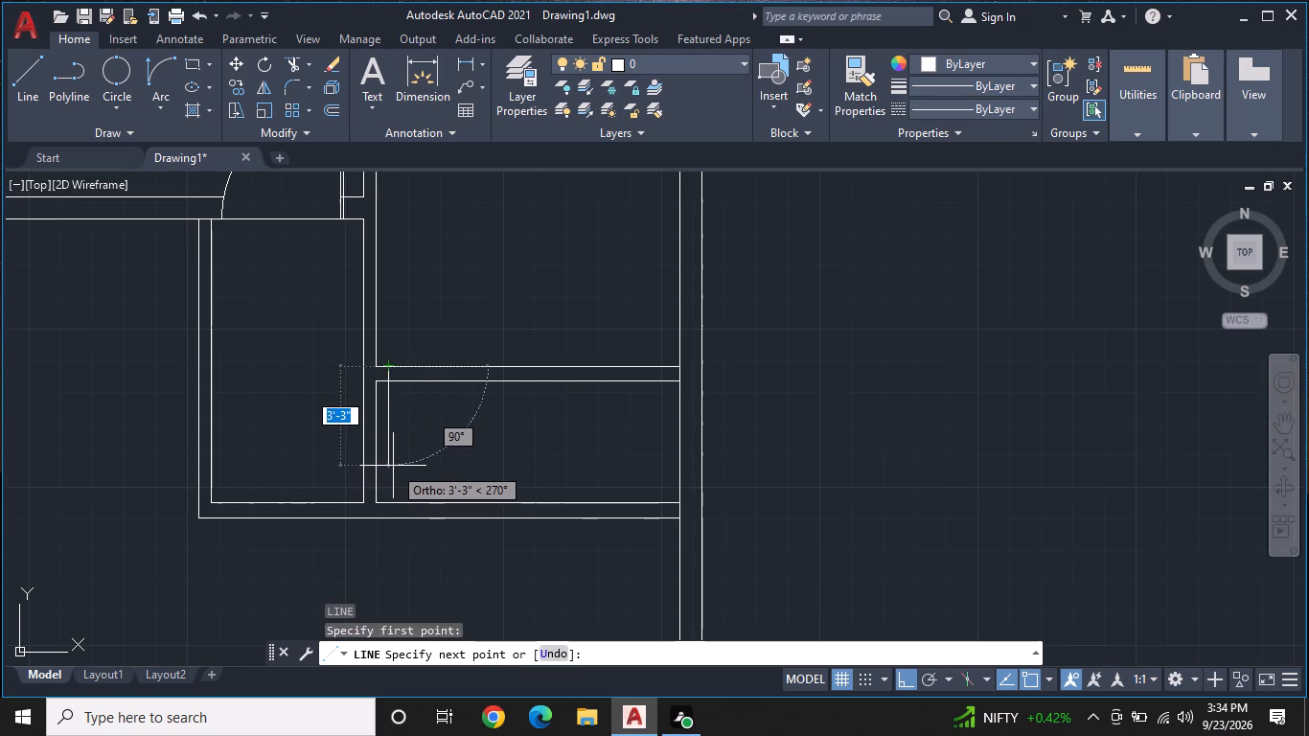
text(2')
key(Return)
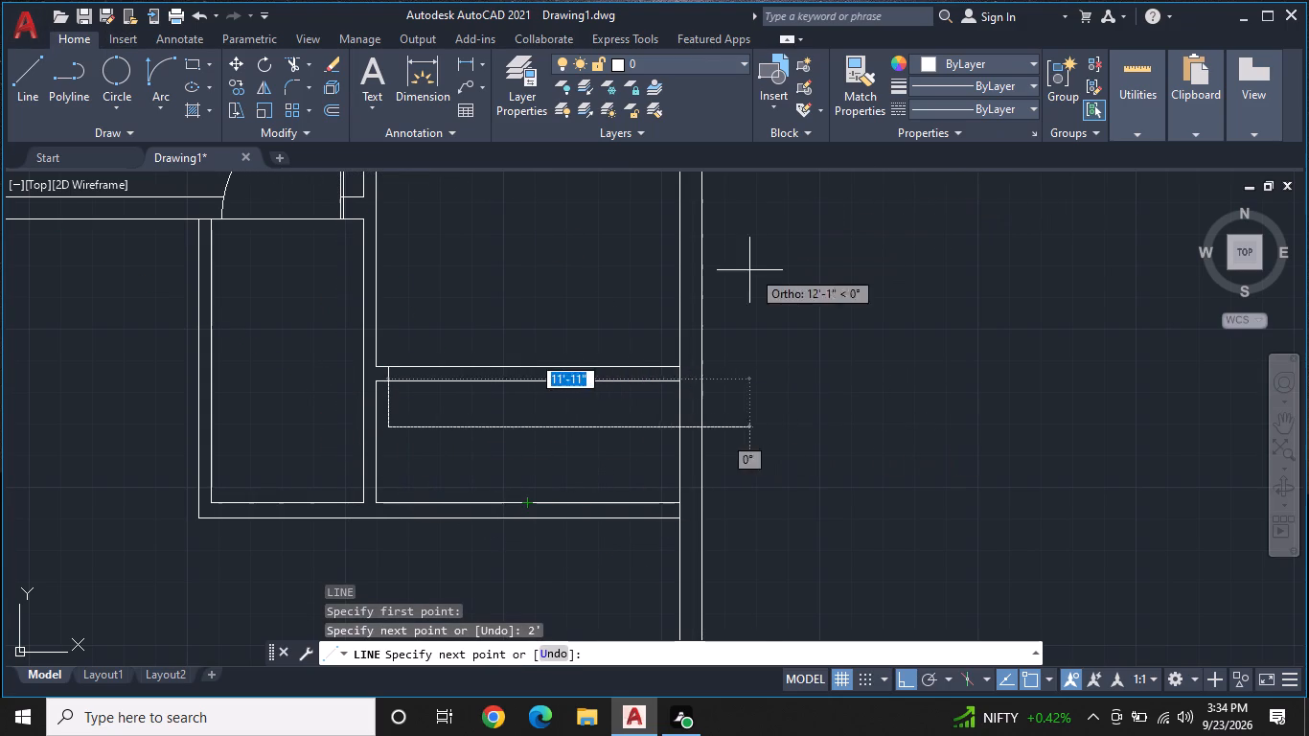
key(1)
key(shift+quotedbl)
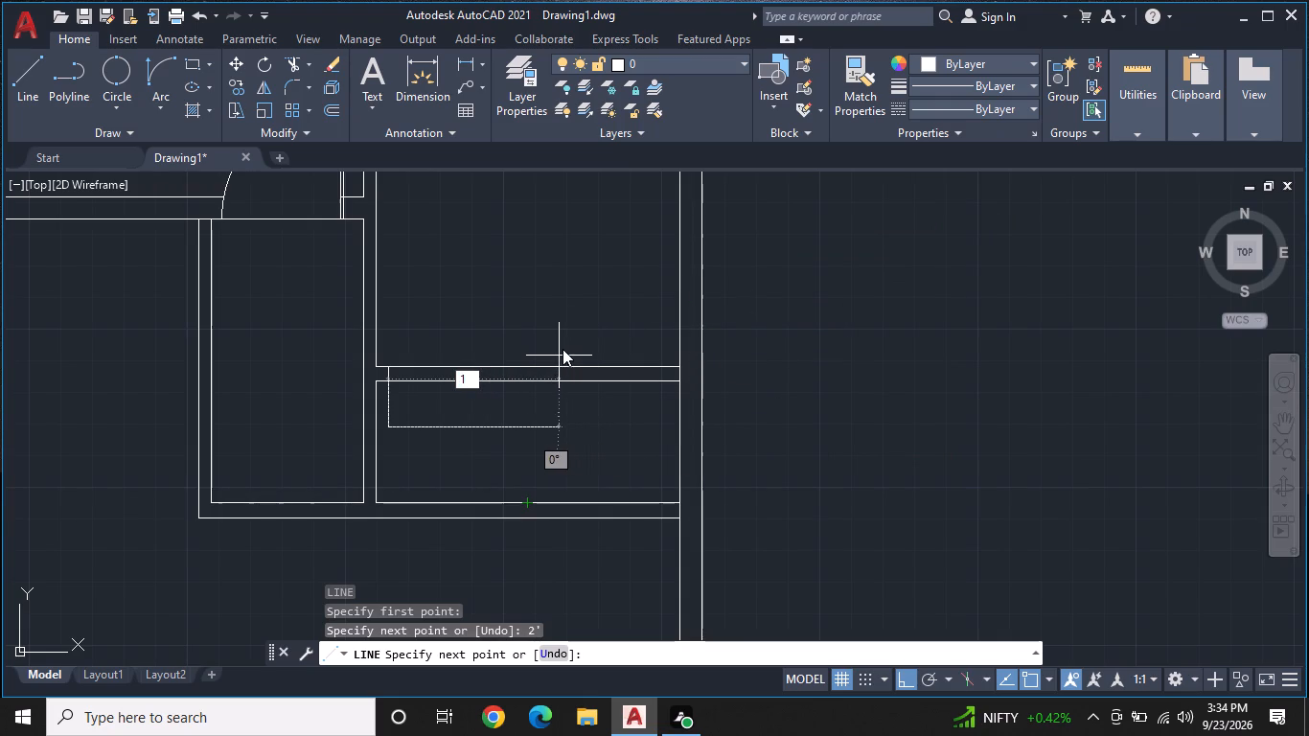
key(Return)
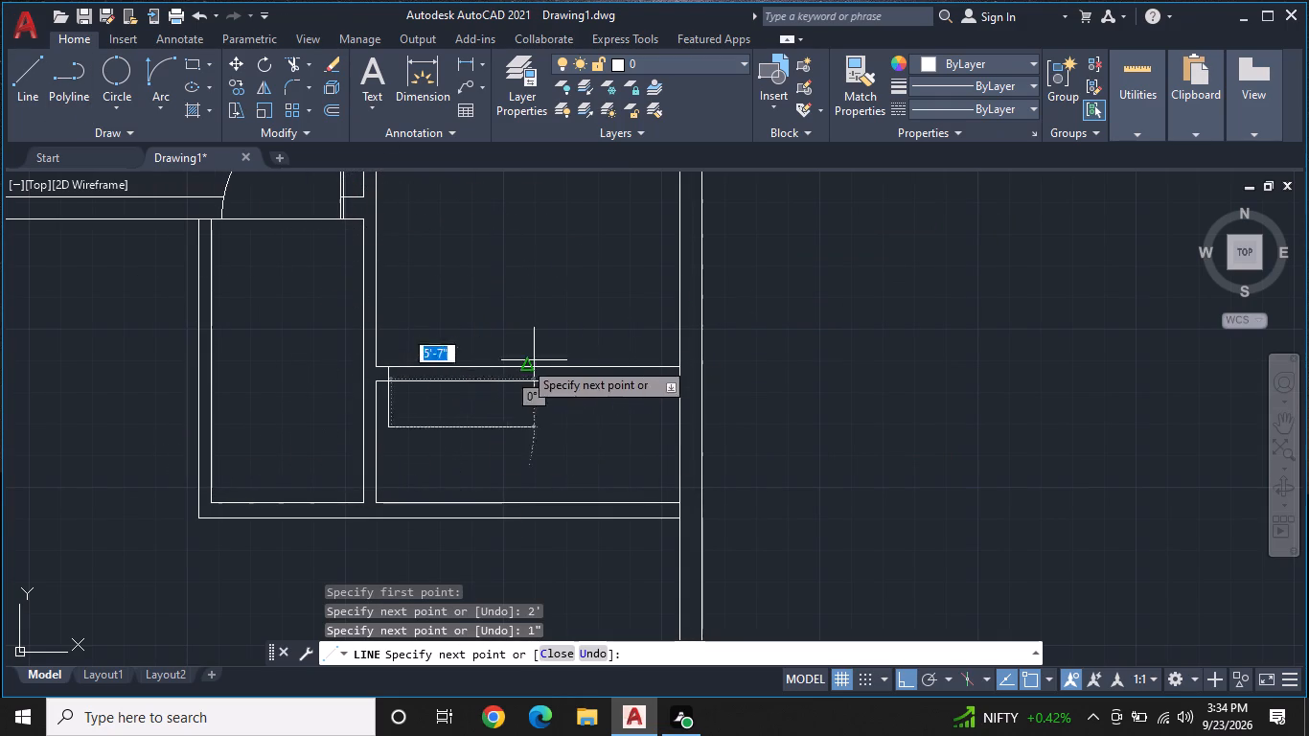
scroll(406, 422, up, 2)
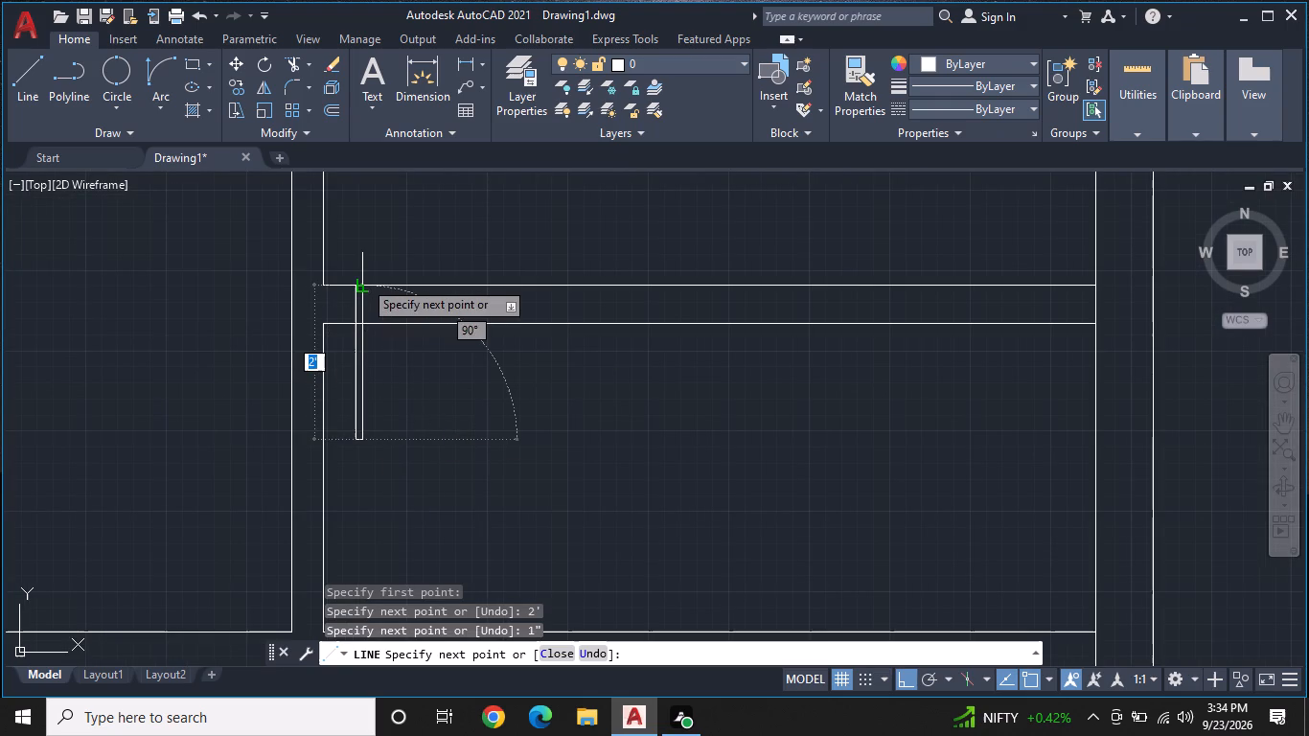
click(363, 280)
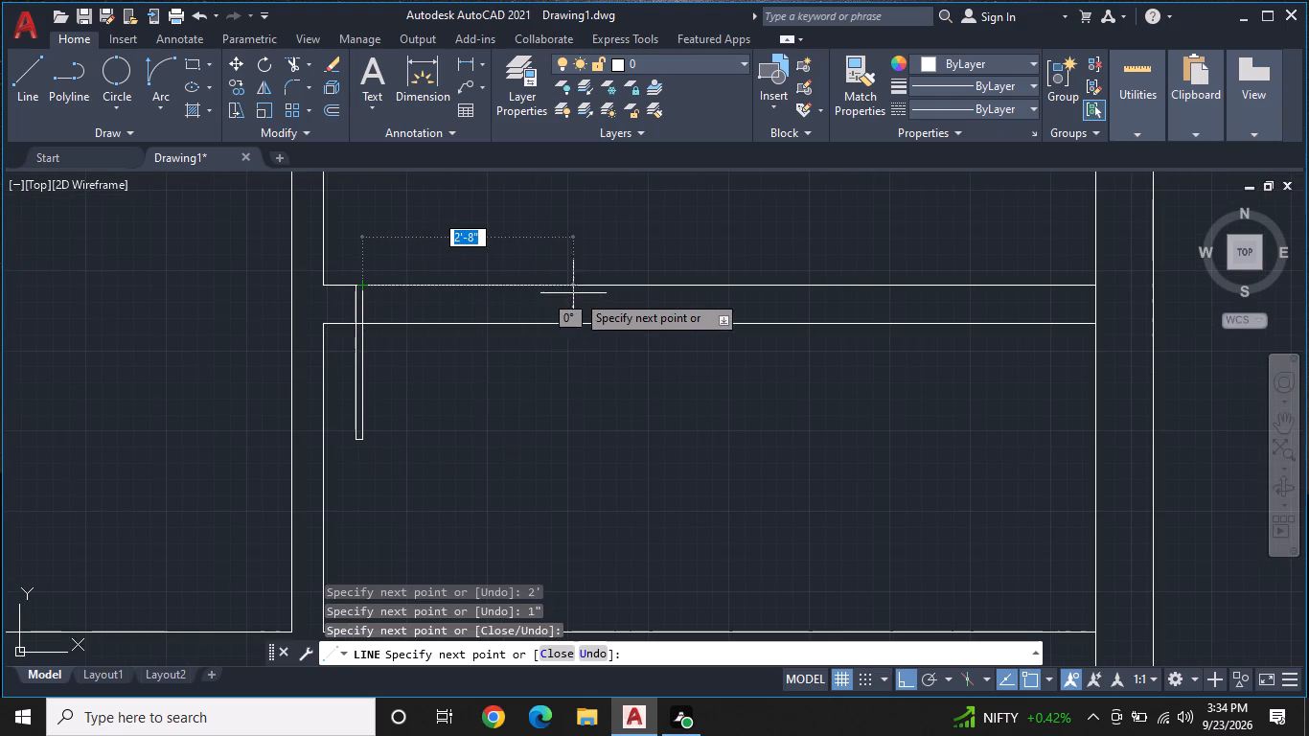
text(2')
key(Return)
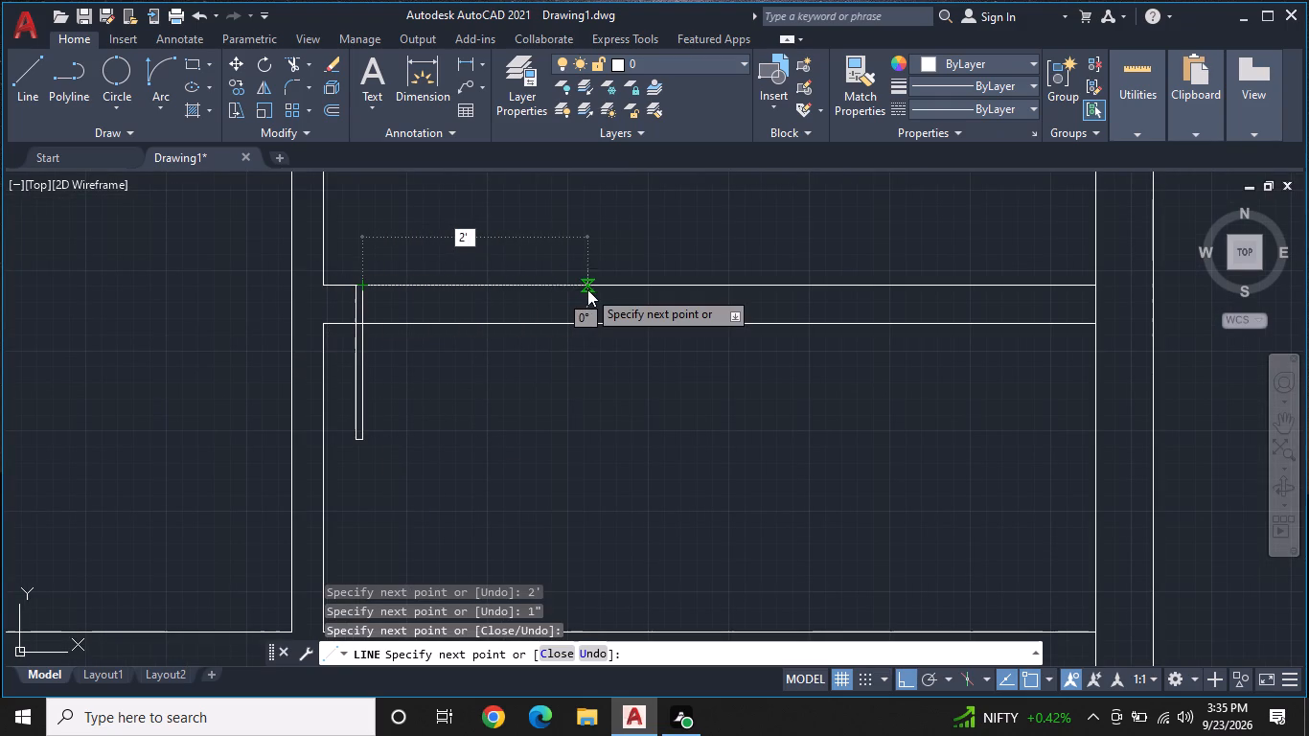
key(Escape)
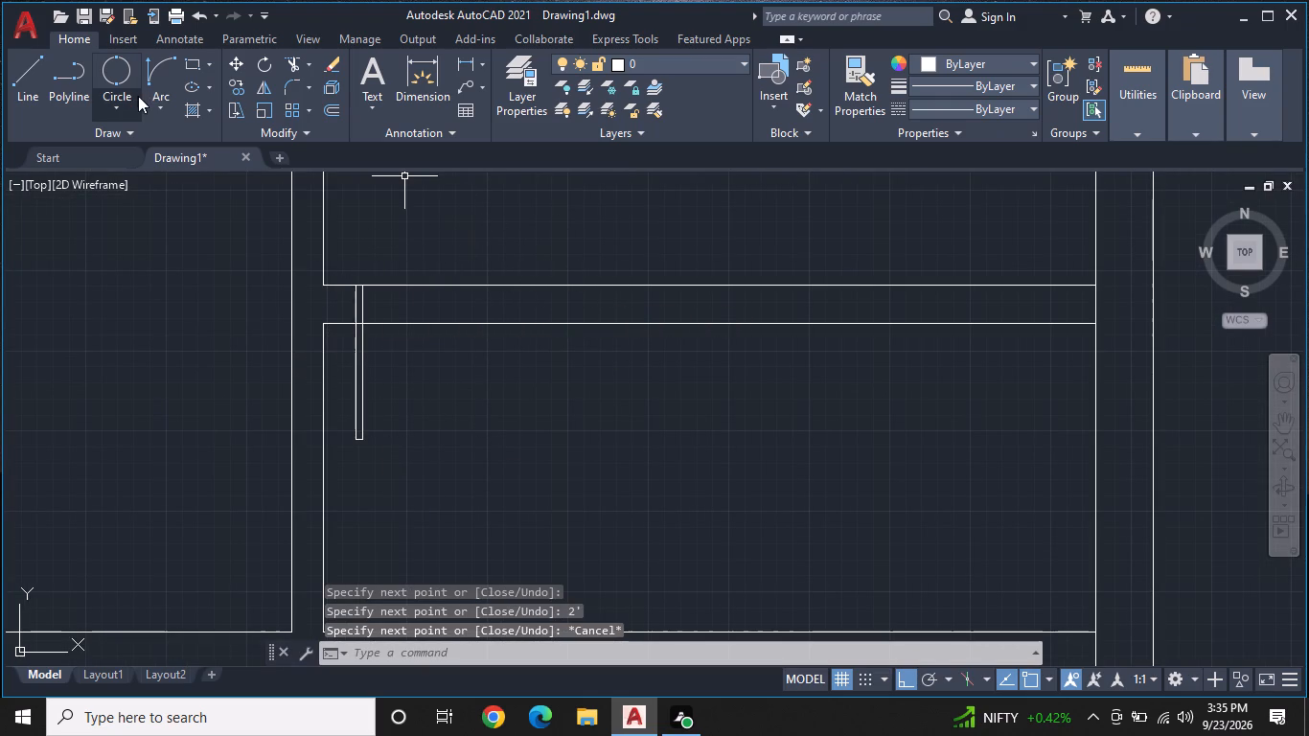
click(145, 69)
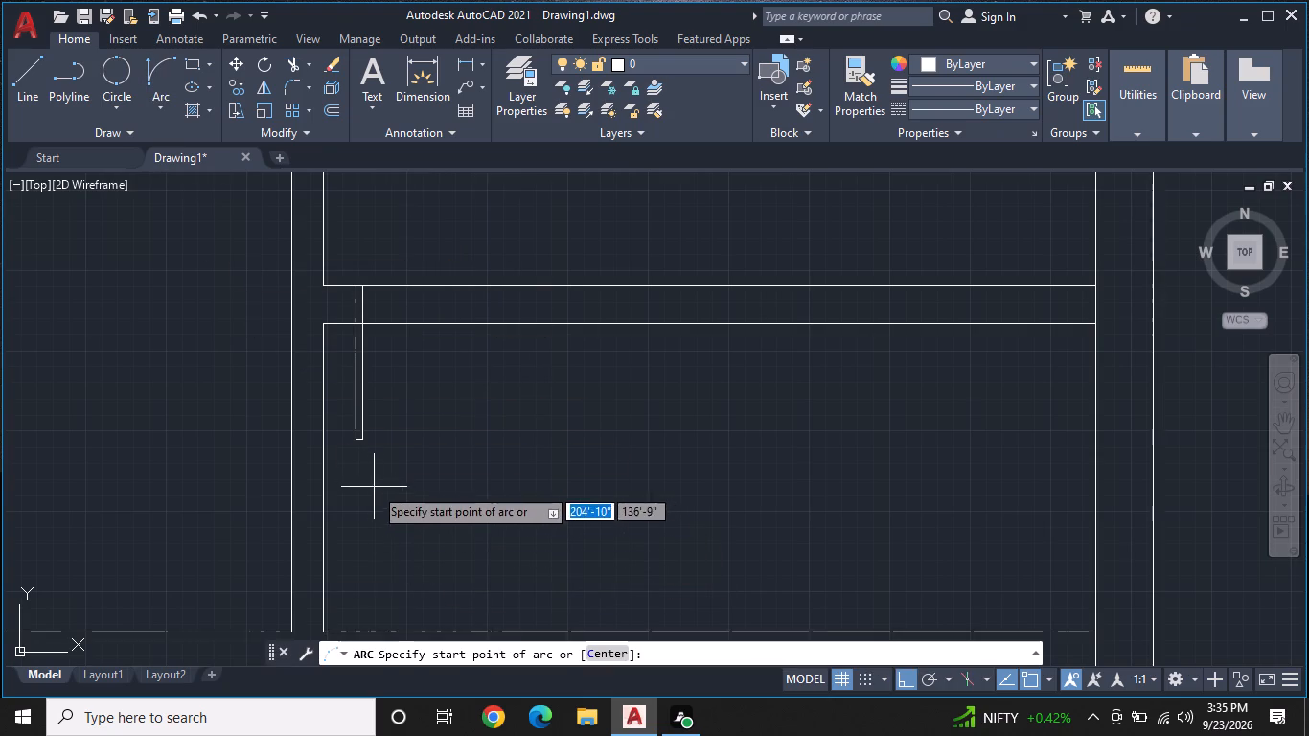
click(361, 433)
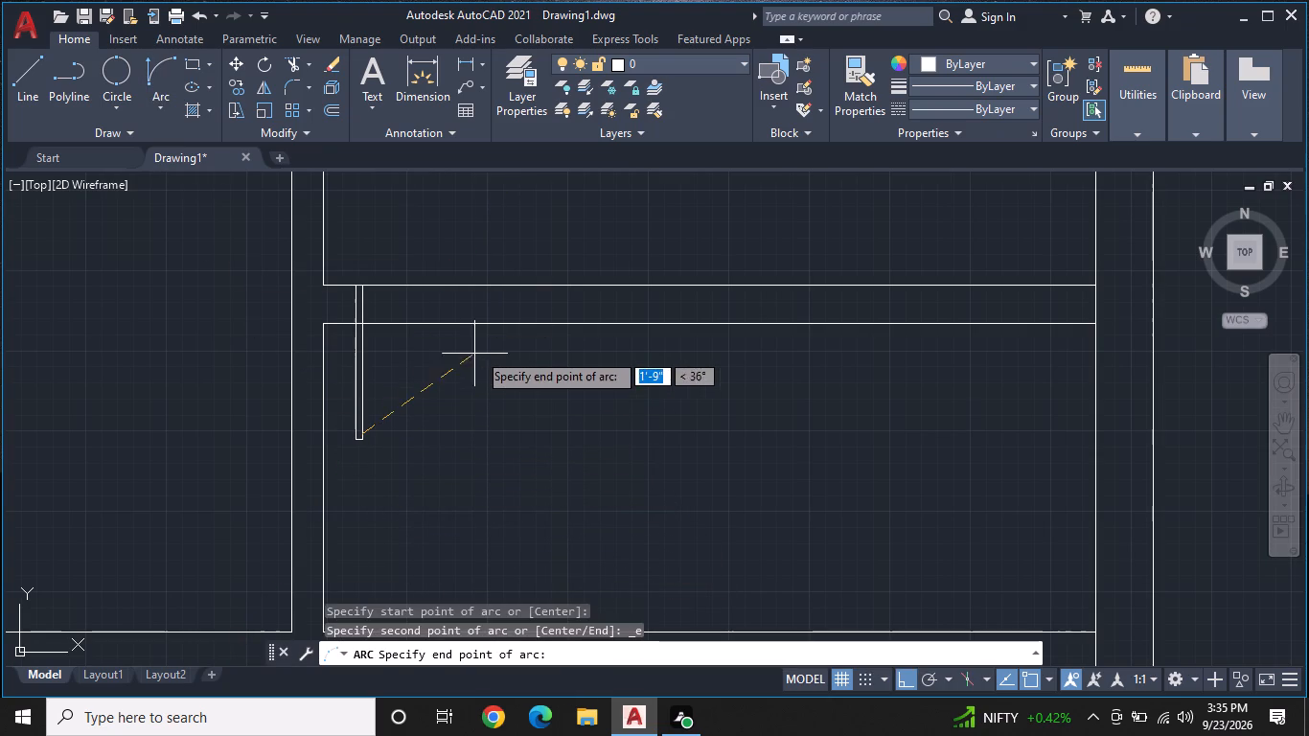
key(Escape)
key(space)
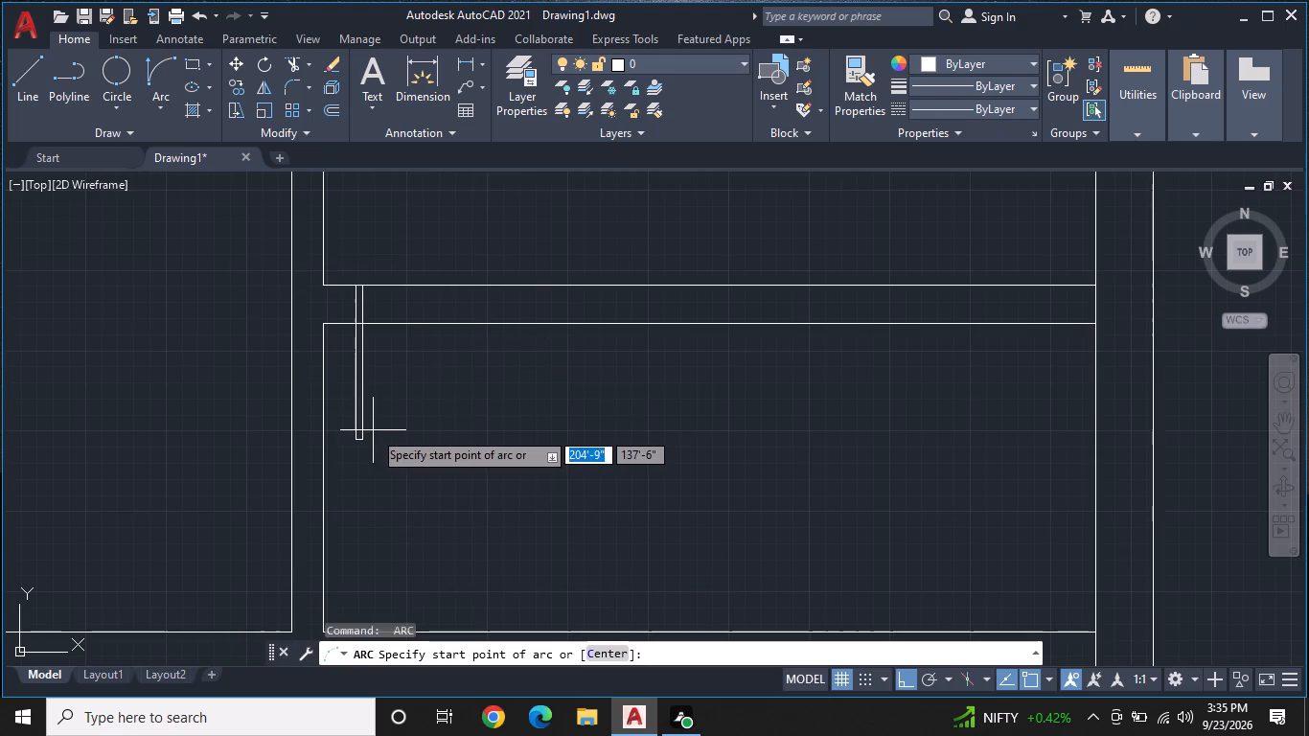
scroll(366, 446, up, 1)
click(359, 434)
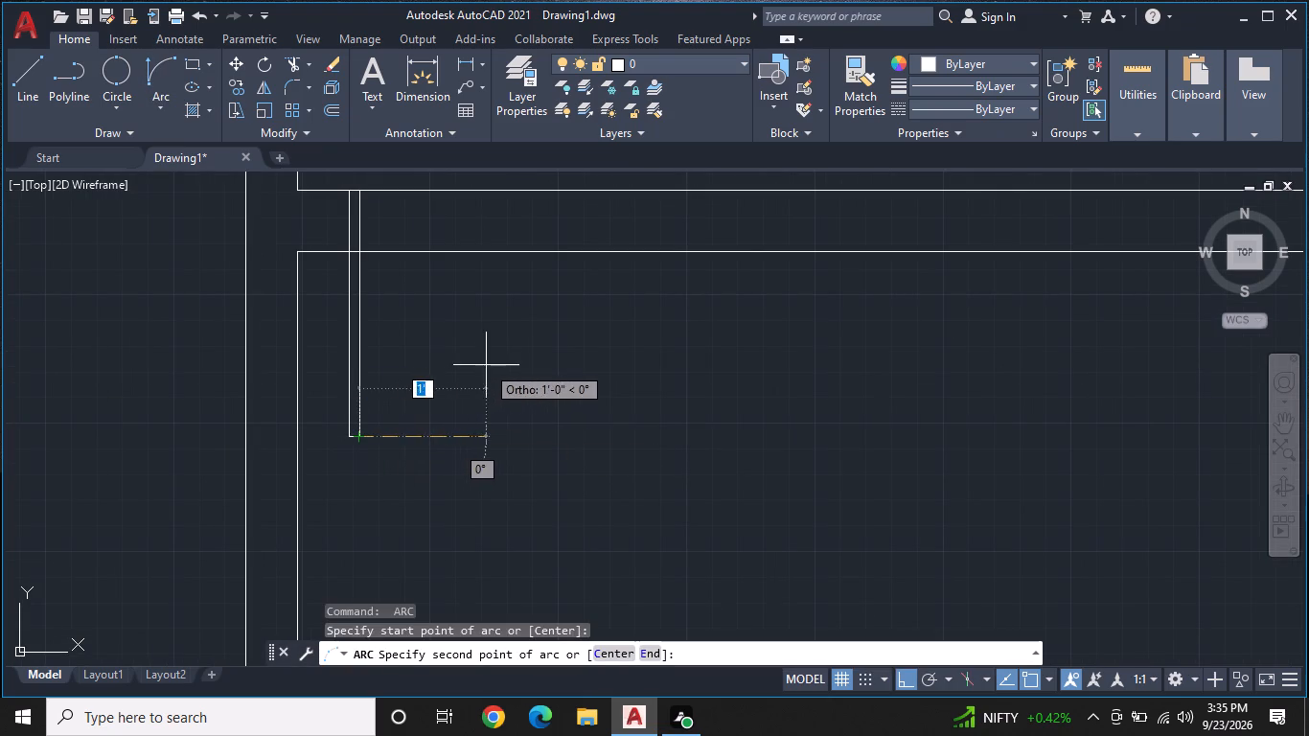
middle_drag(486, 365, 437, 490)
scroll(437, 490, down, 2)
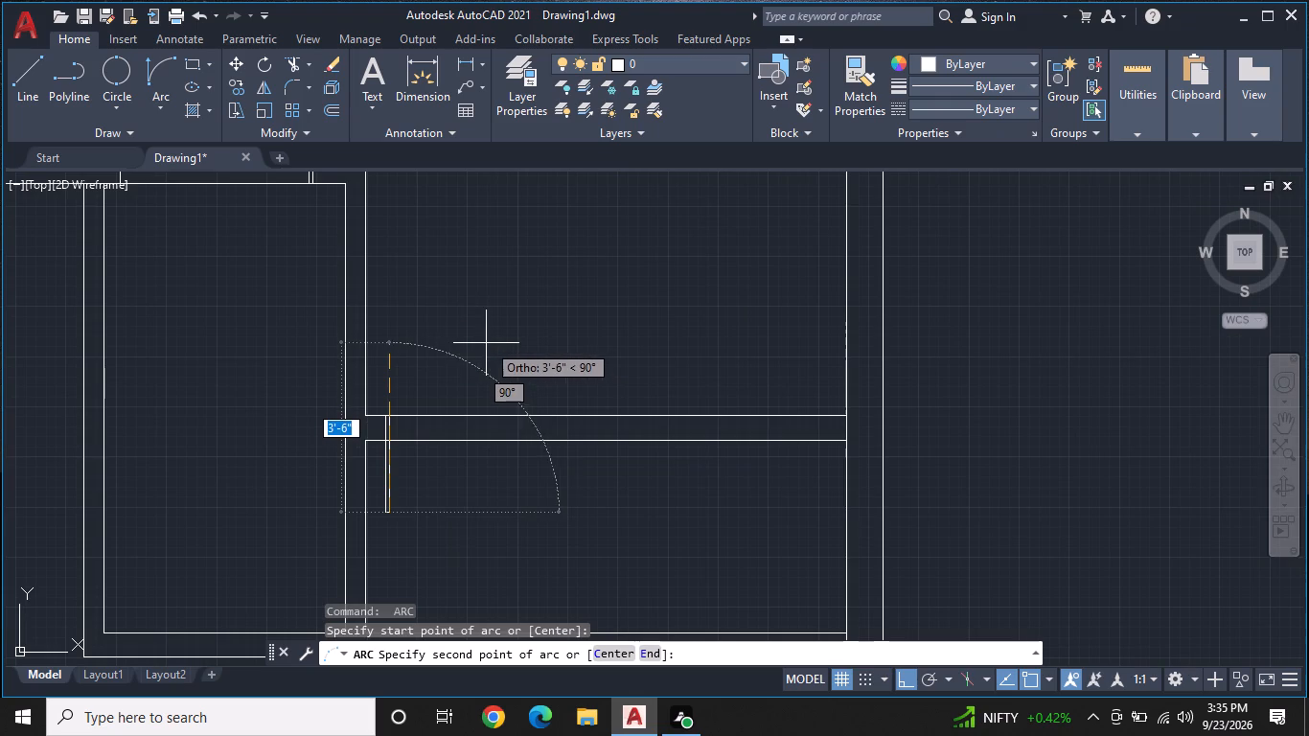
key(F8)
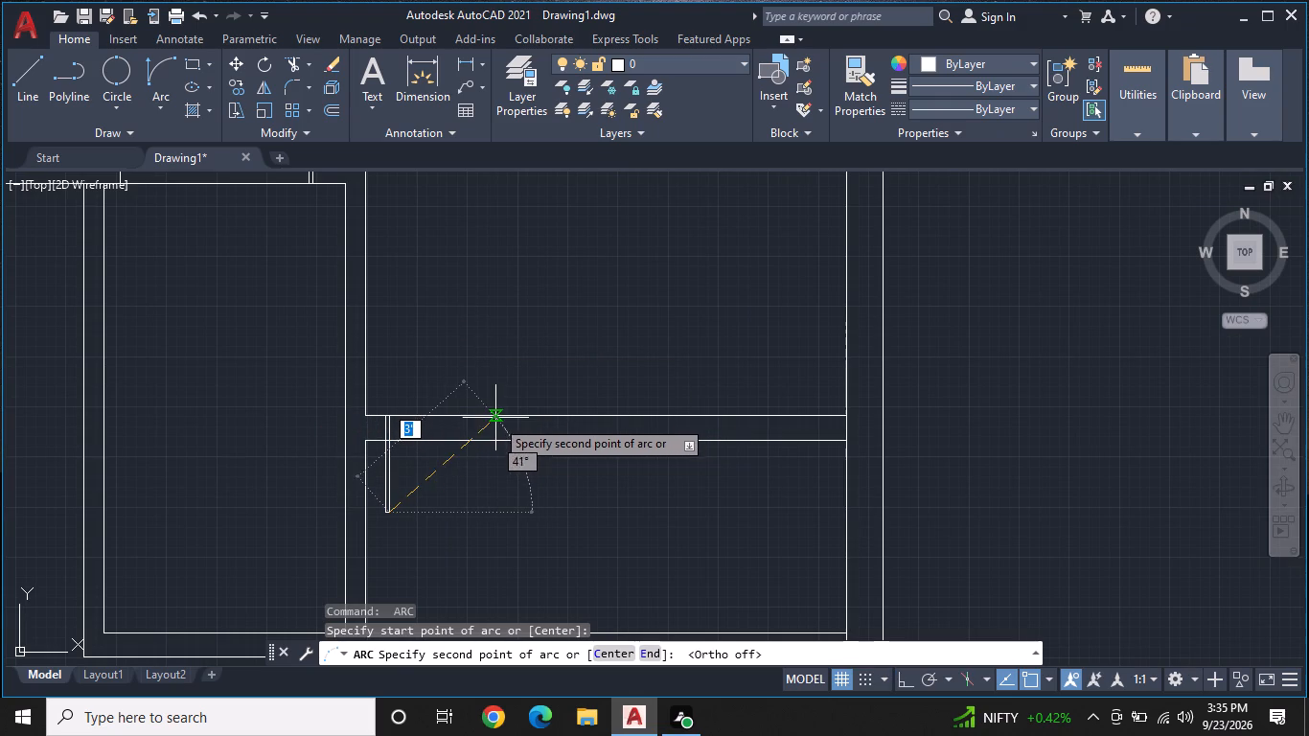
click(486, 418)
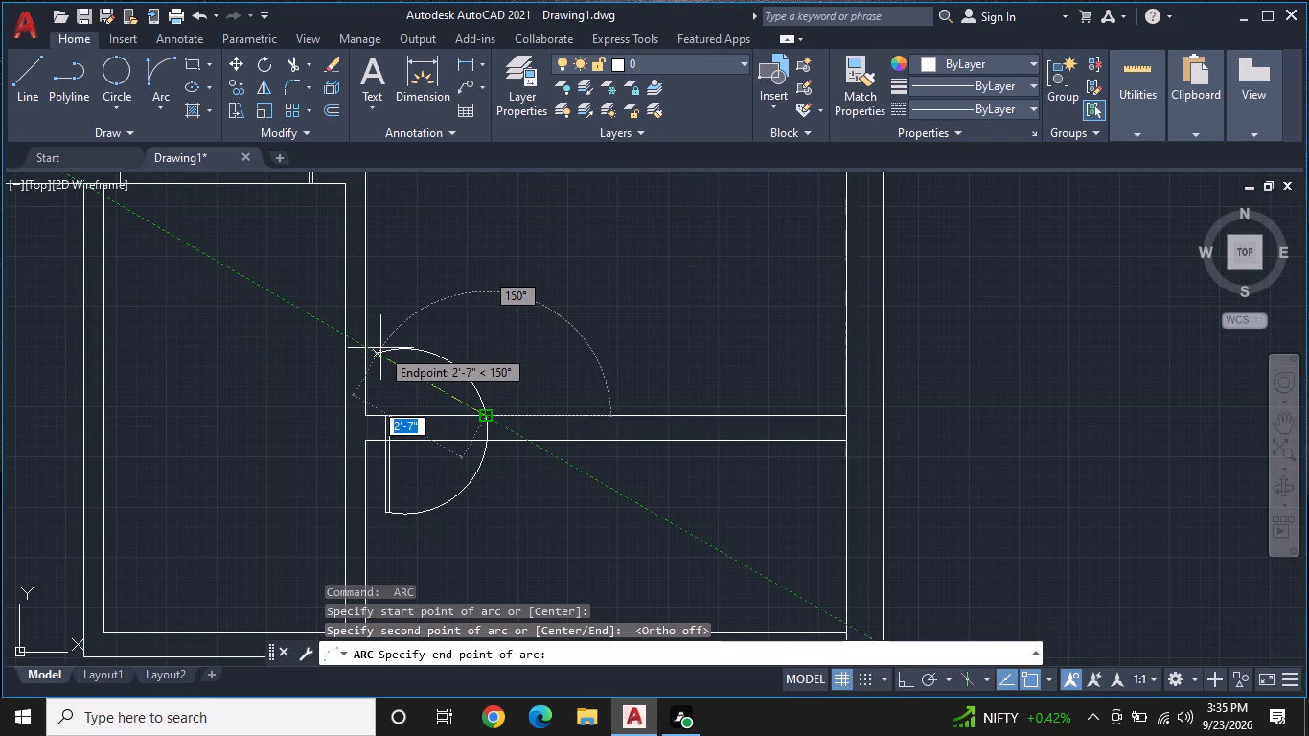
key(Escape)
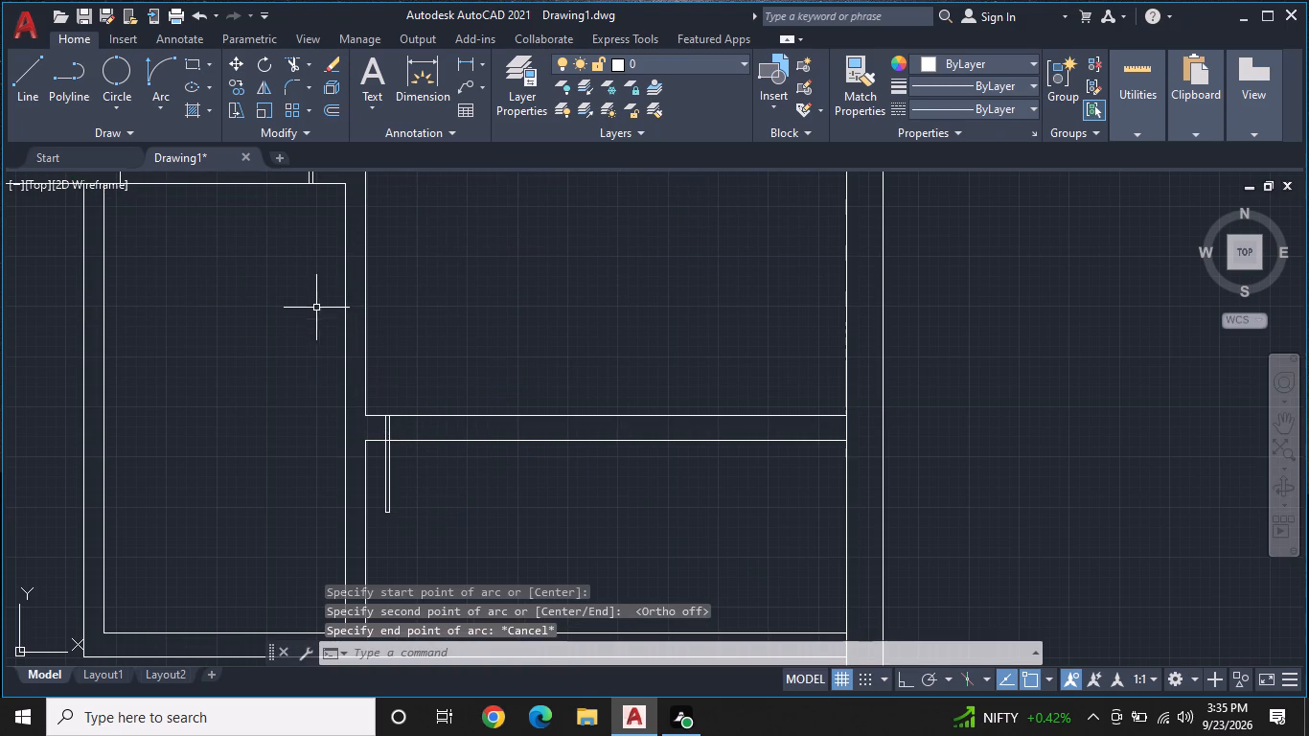
Draw the 2' door's swing arc from the leaf's lower end to the upper wall line, tangent horizontally at its start.
click(153, 66)
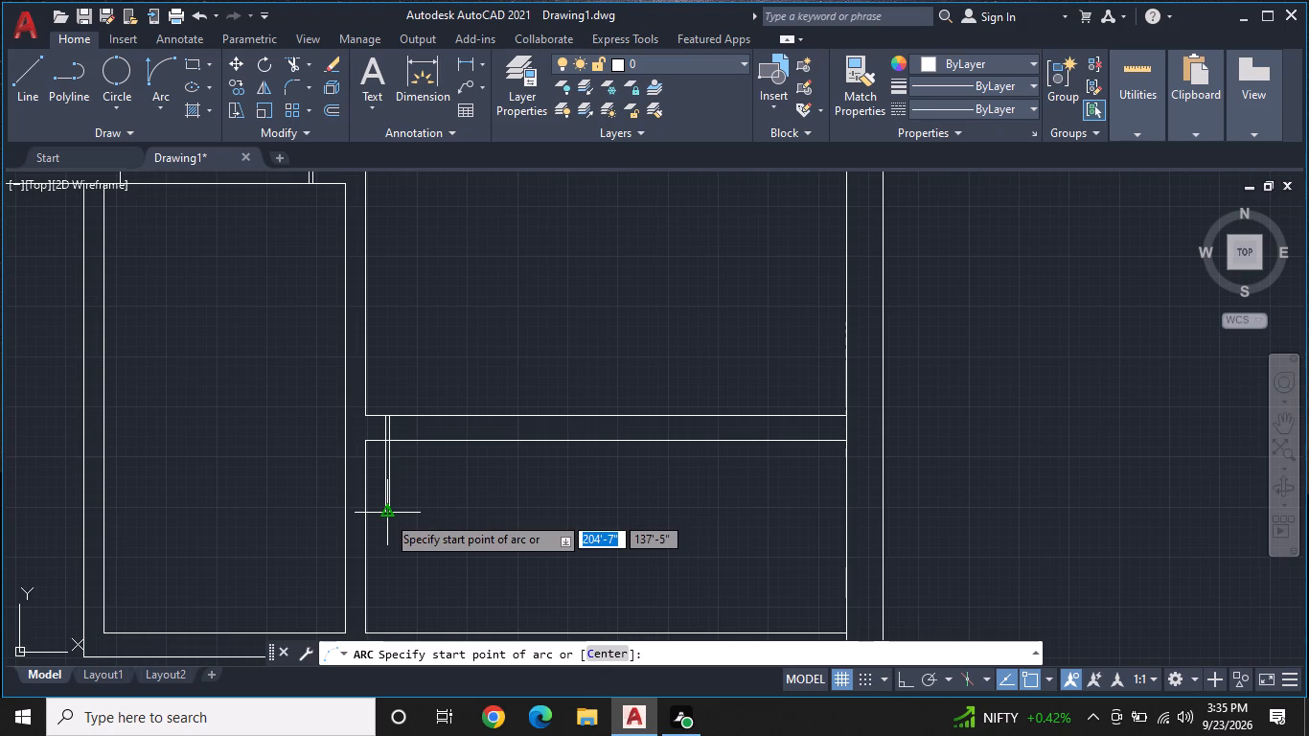
click(386, 515)
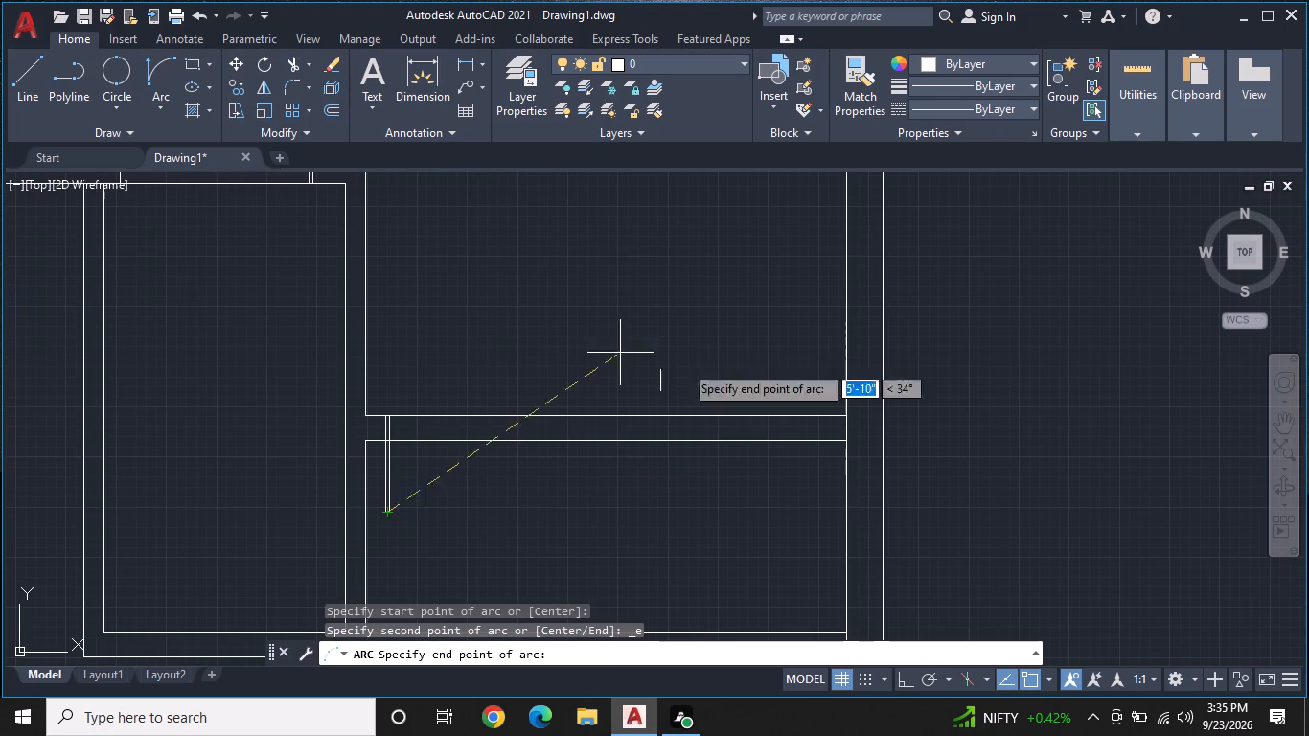
click(487, 416)
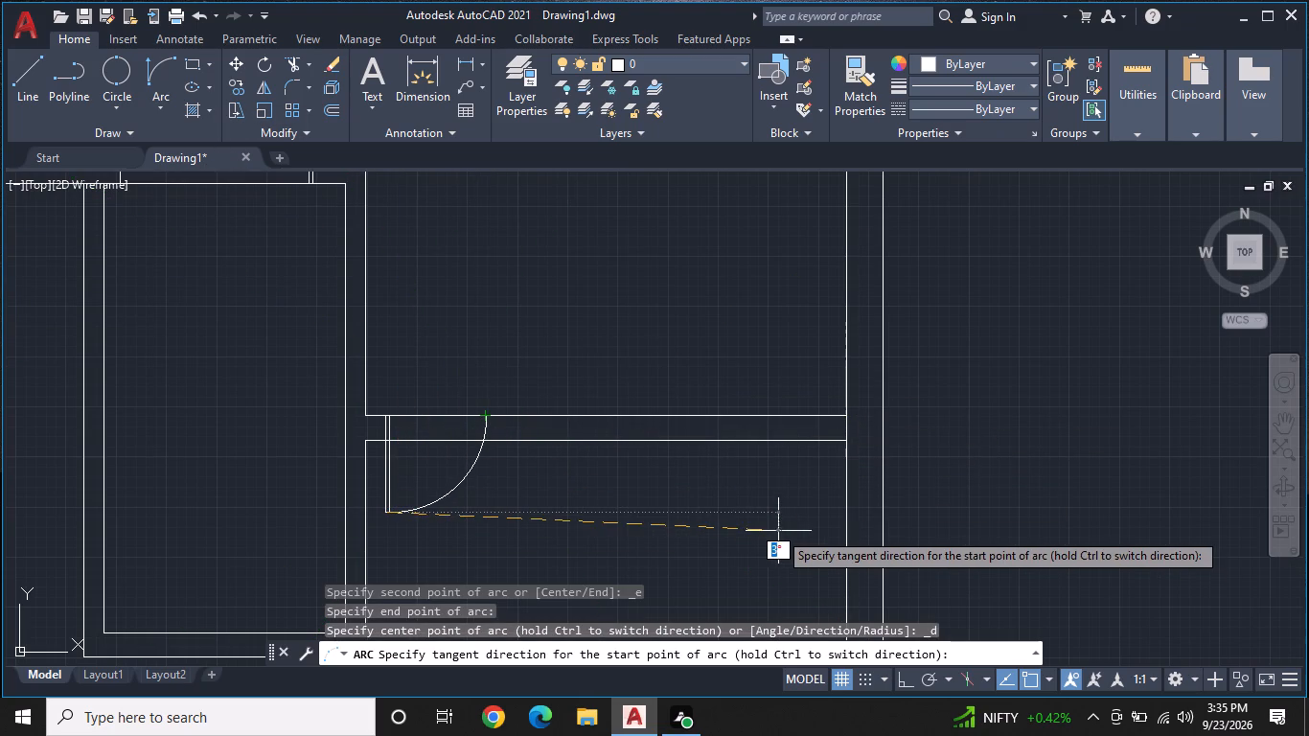
key(F8)
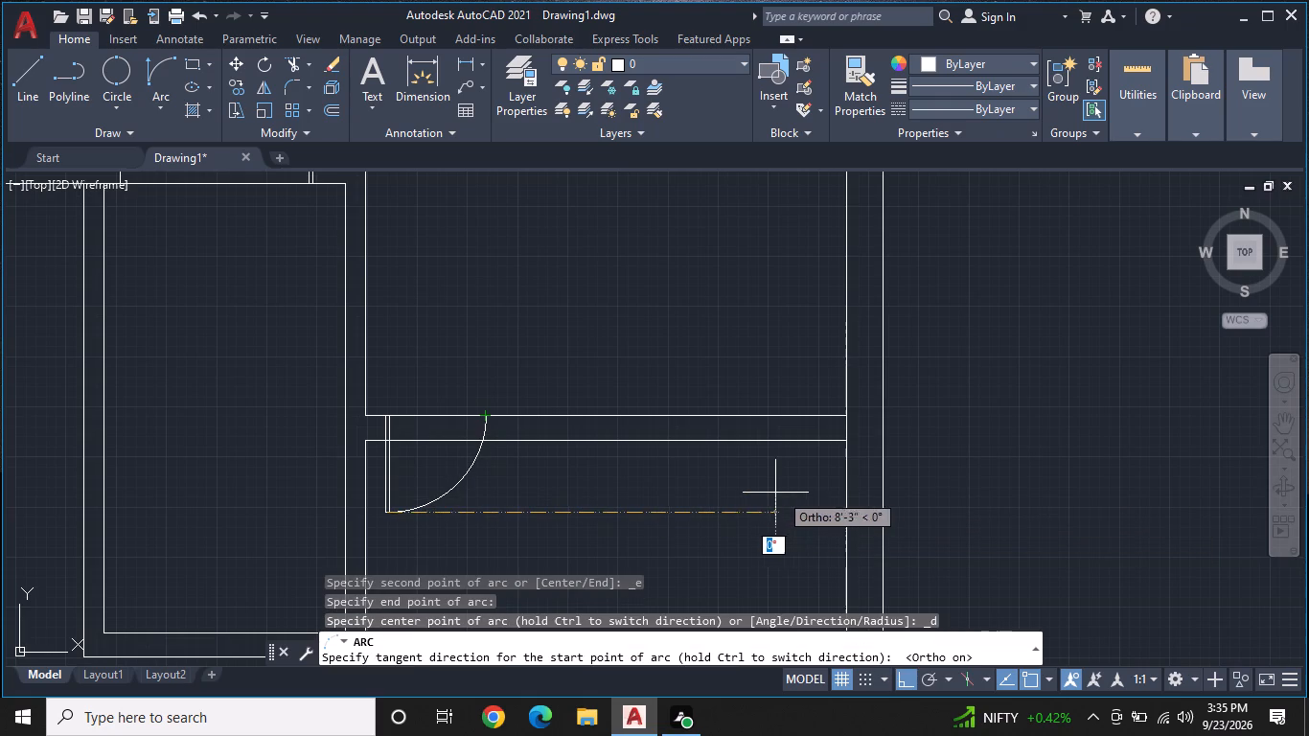
click(774, 506)
Trim the partition's lower line between the door leaf and the swing arc to open the small lower-right room's doorway.
text(TR)
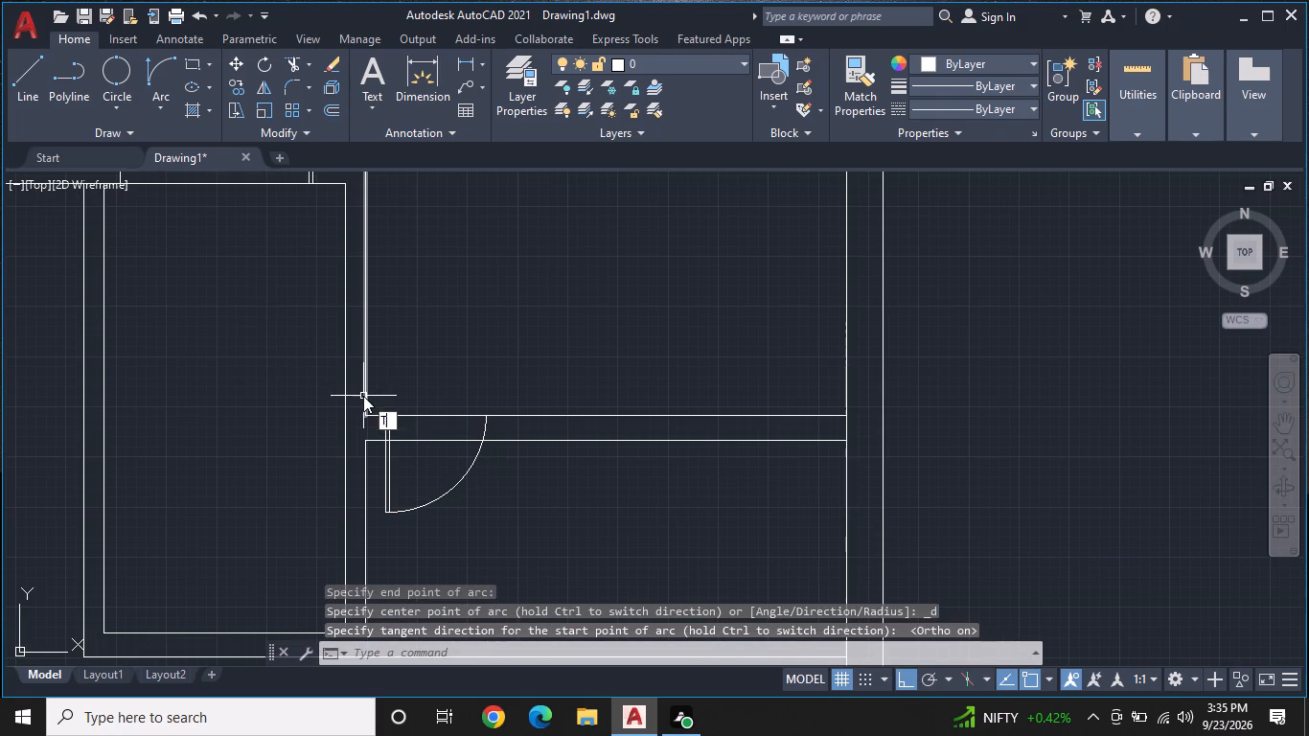
key(space)
click(427, 444)
click(427, 440)
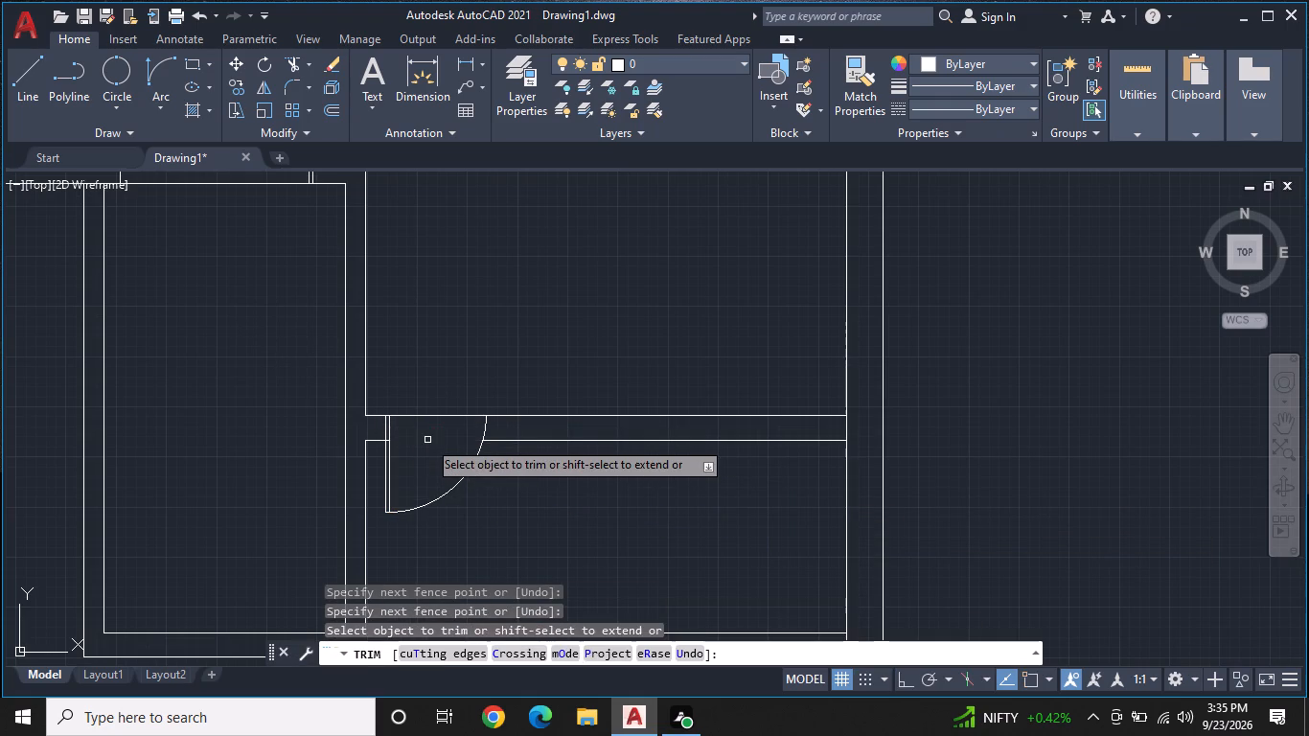
key(Escape)
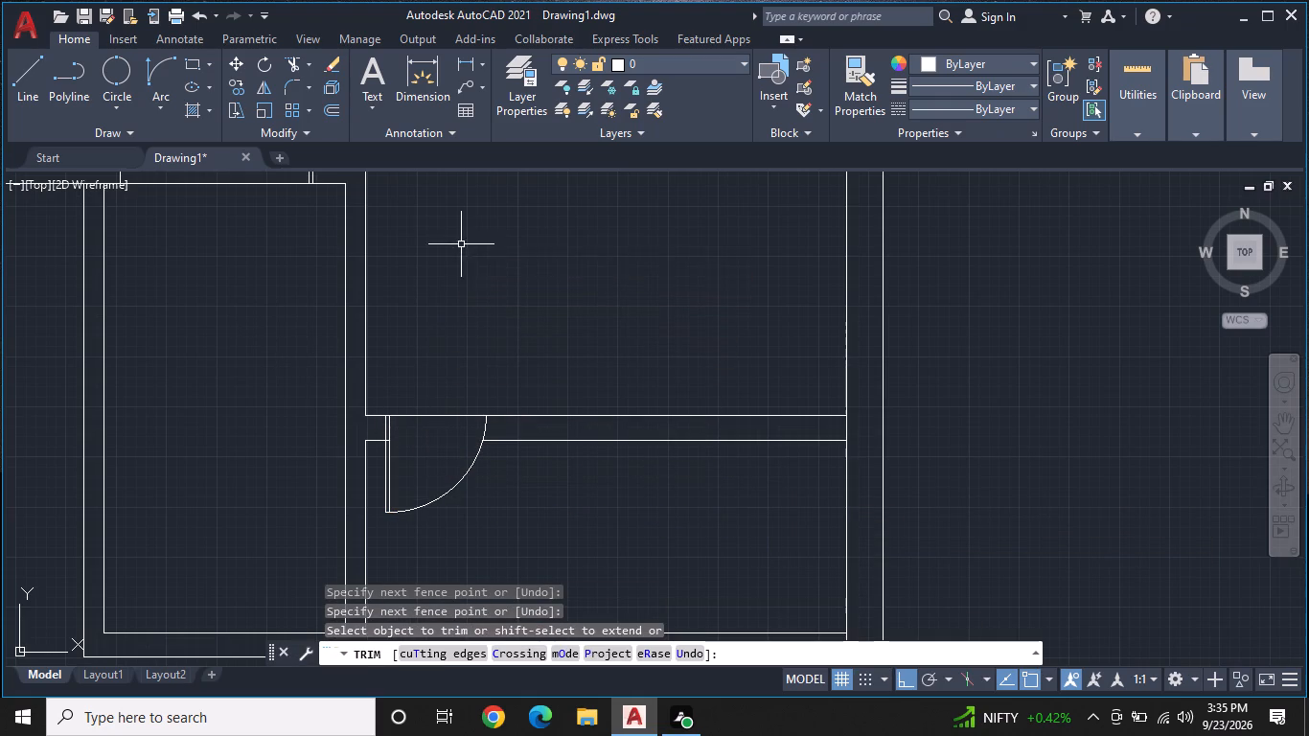
Extend the narrow lower room's two inner side lines down to the outer line of its bottom wall.
scroll(461, 244, down, 2)
middle_drag(461, 235, 513, 323)
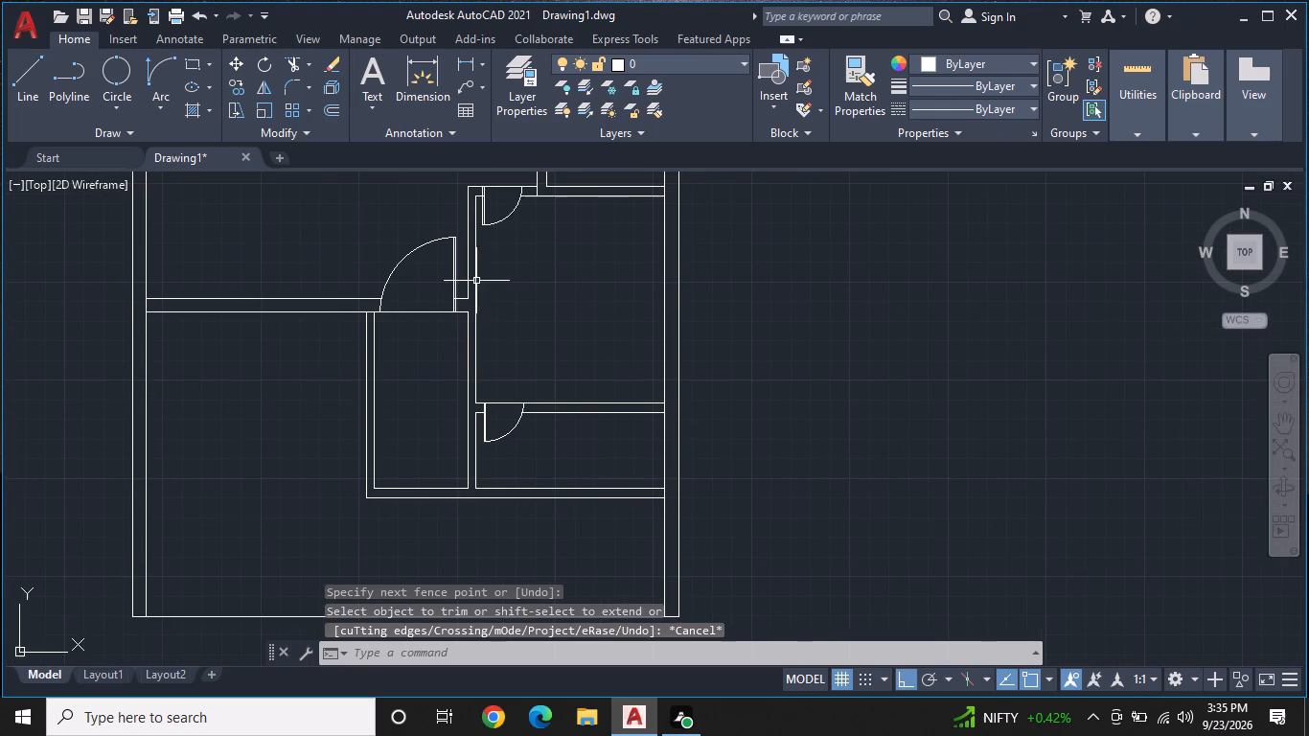
middle_drag(467, 239, 418, 273)
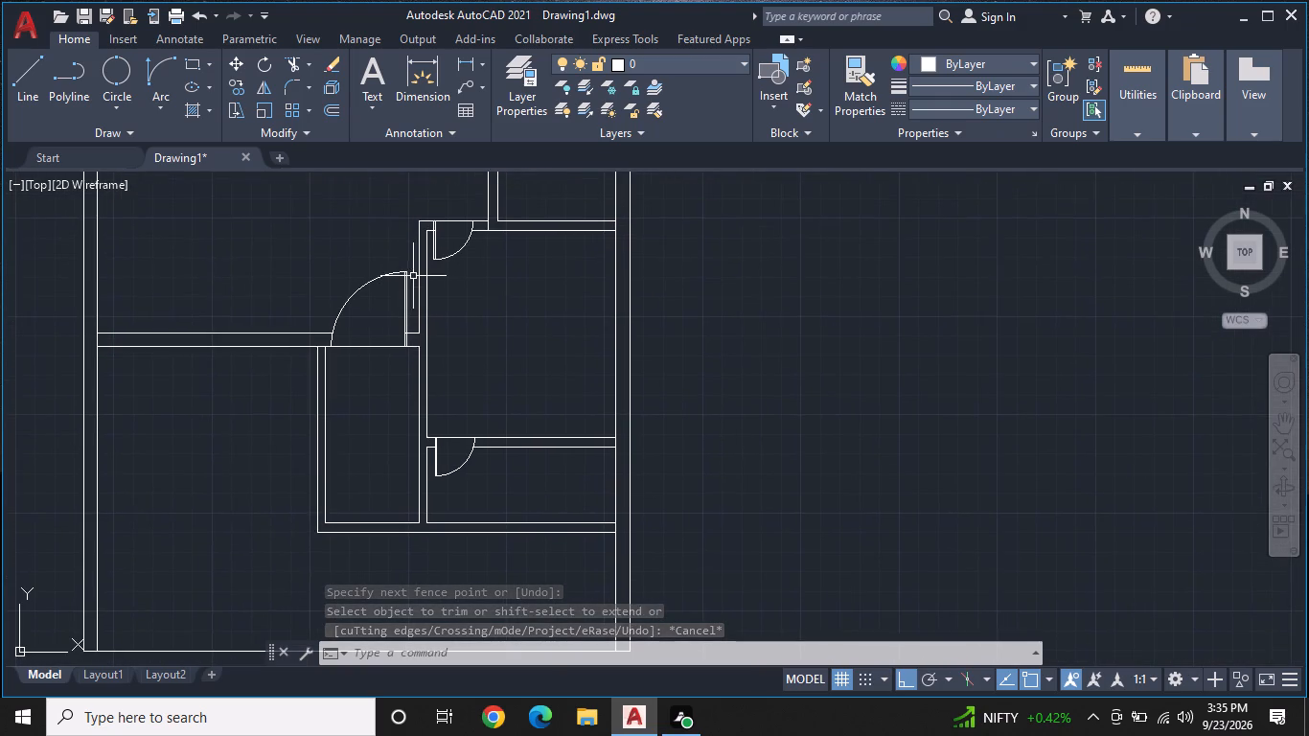
scroll(413, 276, down, 1)
middle_drag(434, 272, 480, 221)
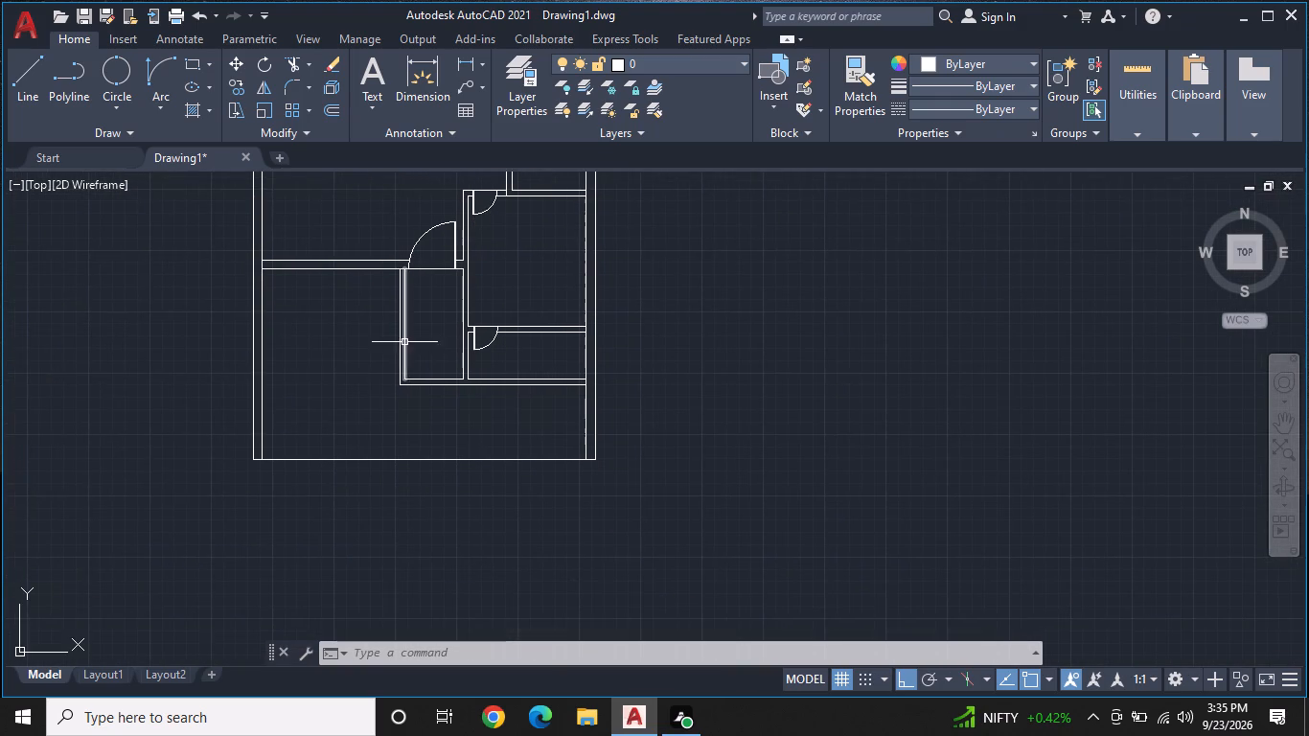
middle_drag(424, 359, 414, 305)
scroll(414, 305, up, 3)
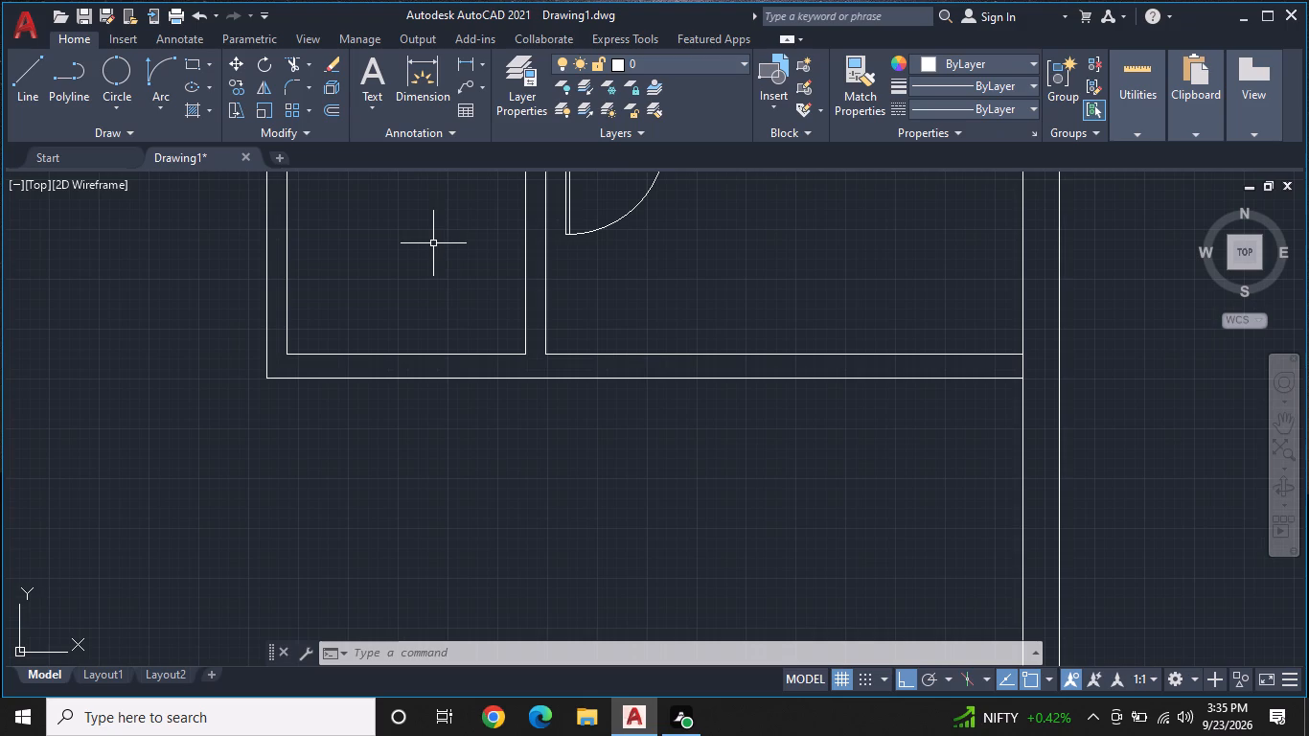
key(Escape)
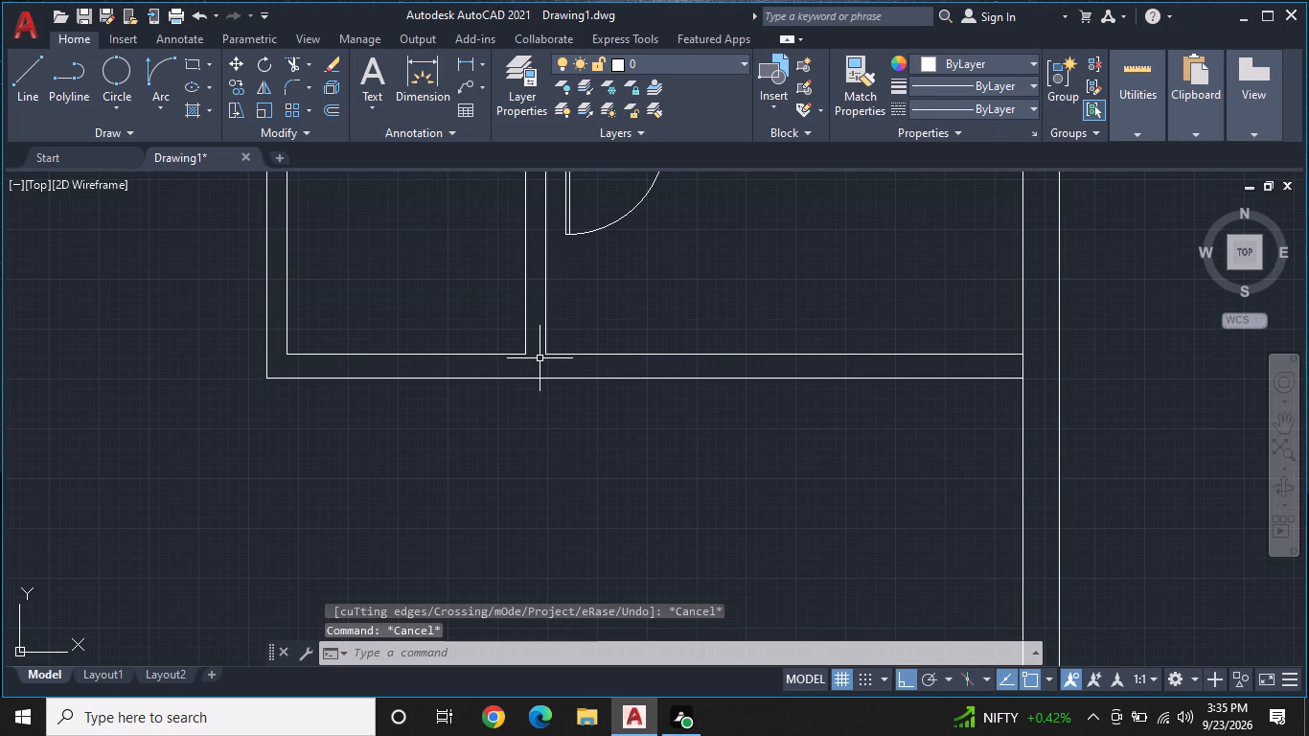
text(EX)
key(space)
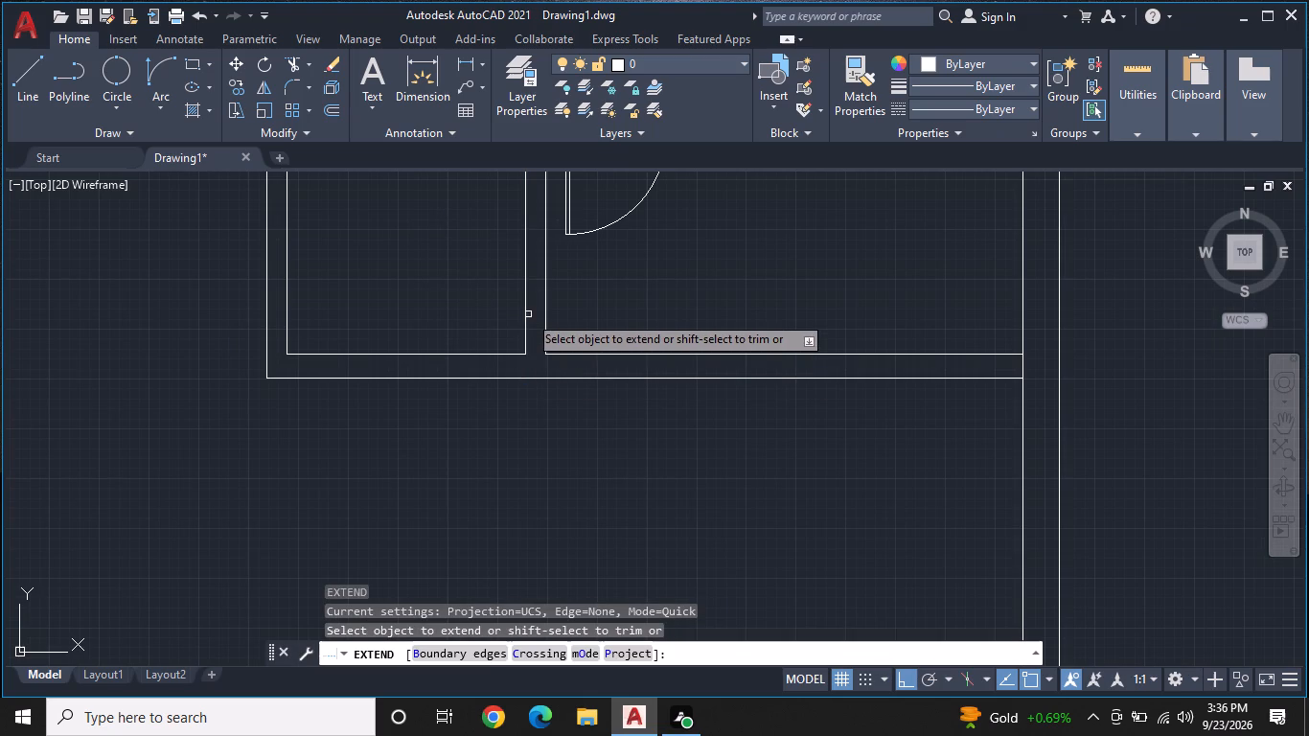
click(525, 320)
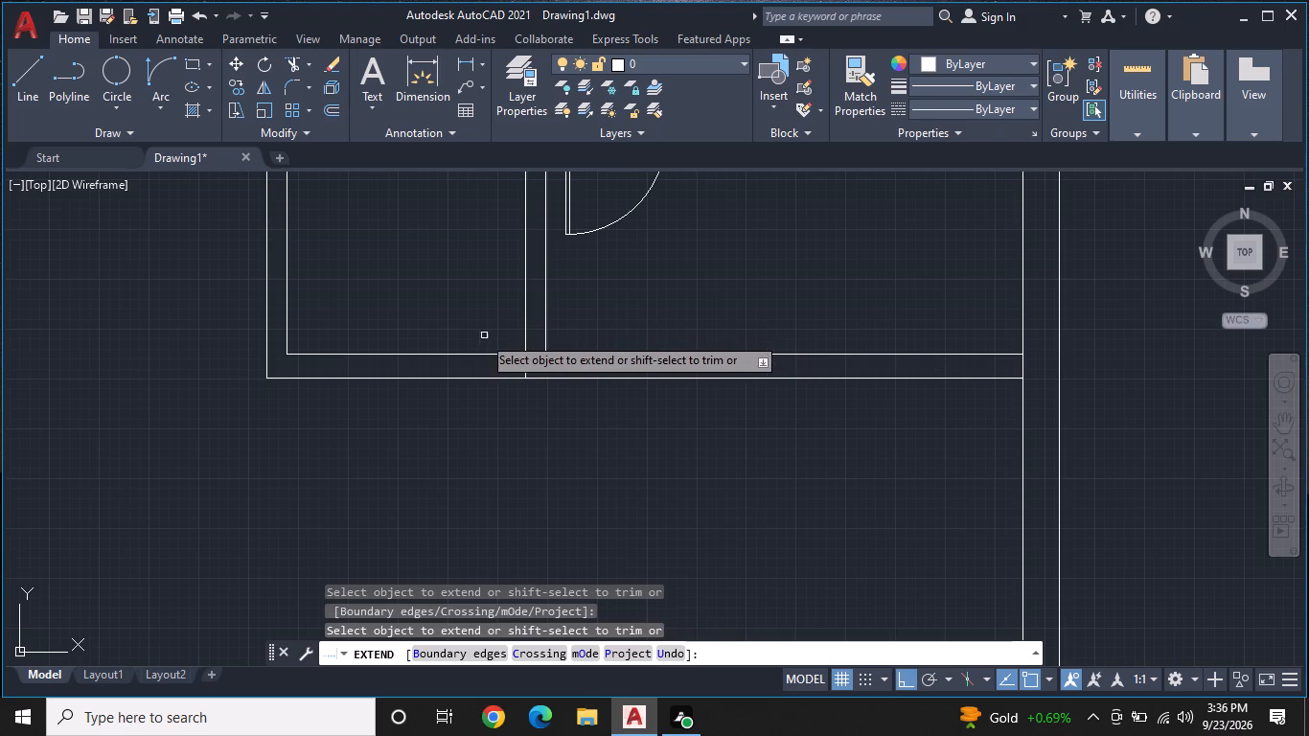
click(287, 320)
key(Escape)
Draw two crossing diagonal lines corner to corner in the narrow room's bottom wall strip, between the extended side lines.
key(l)
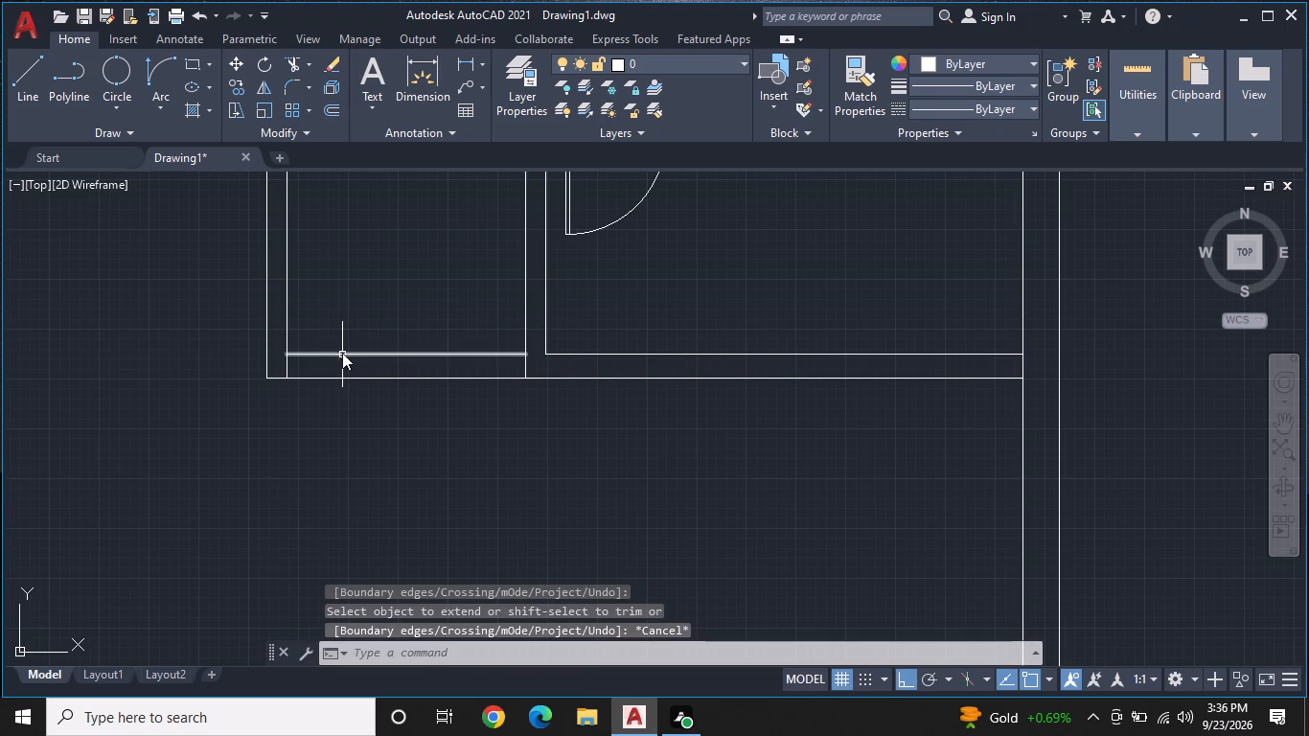
key(space)
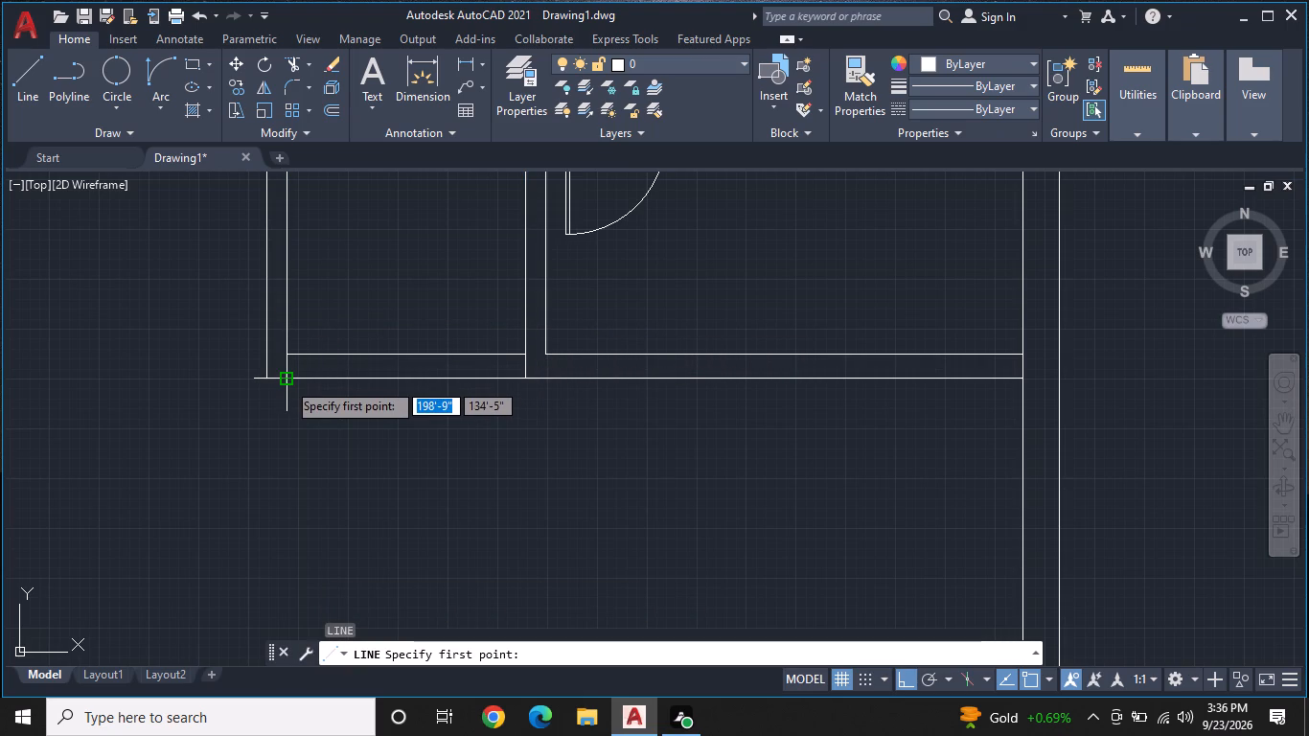
click(287, 376)
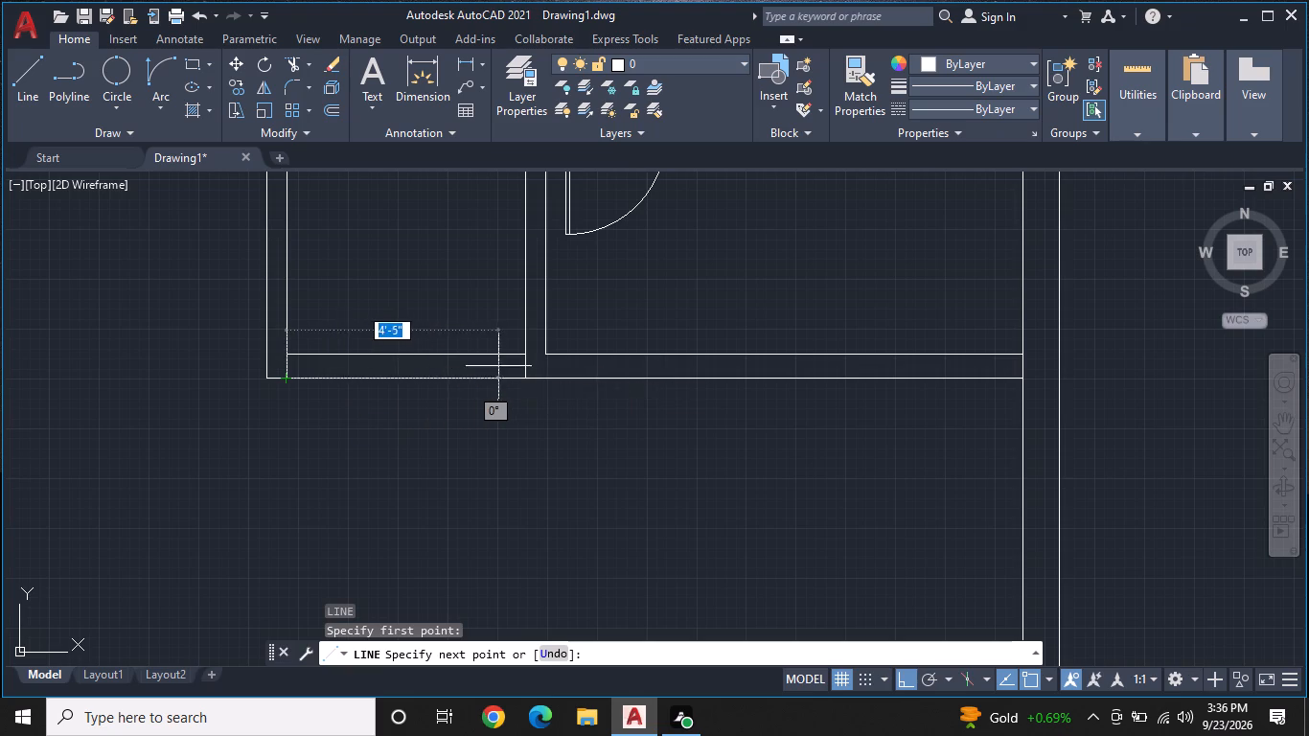
click(526, 356)
key(space)
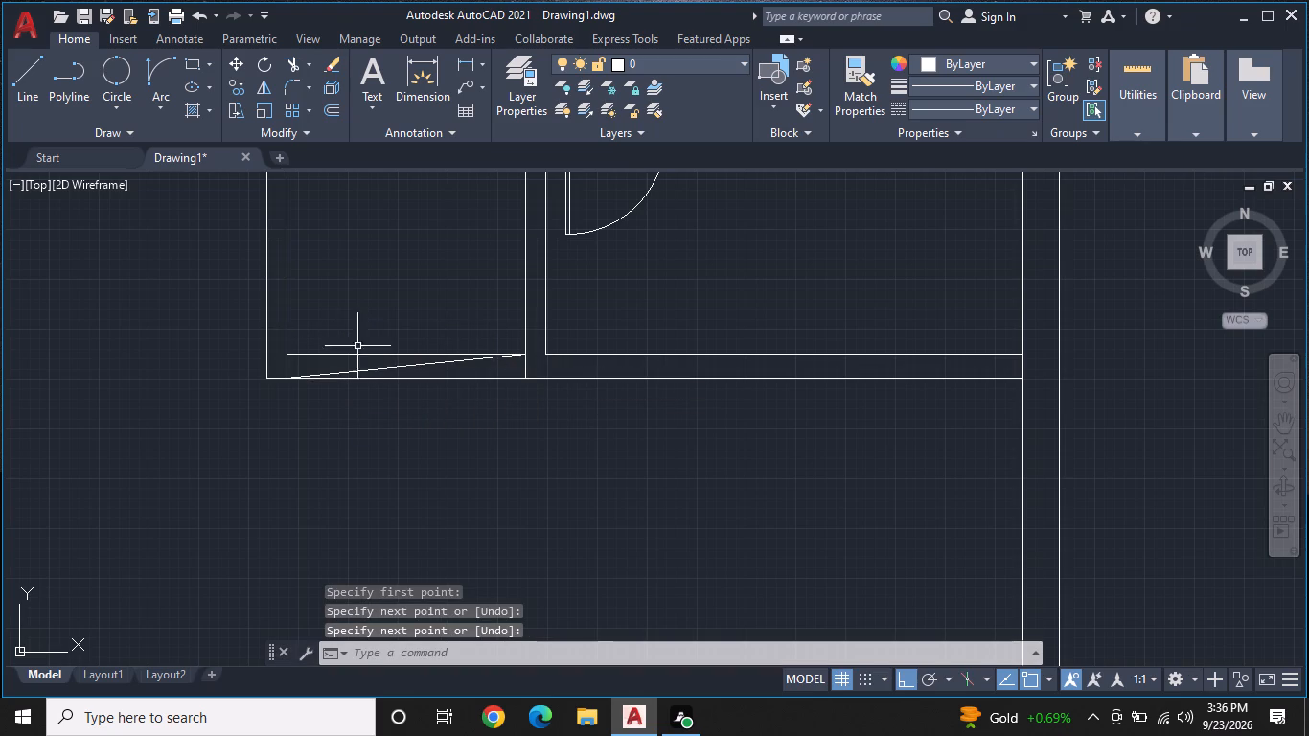
key(space)
click(283, 353)
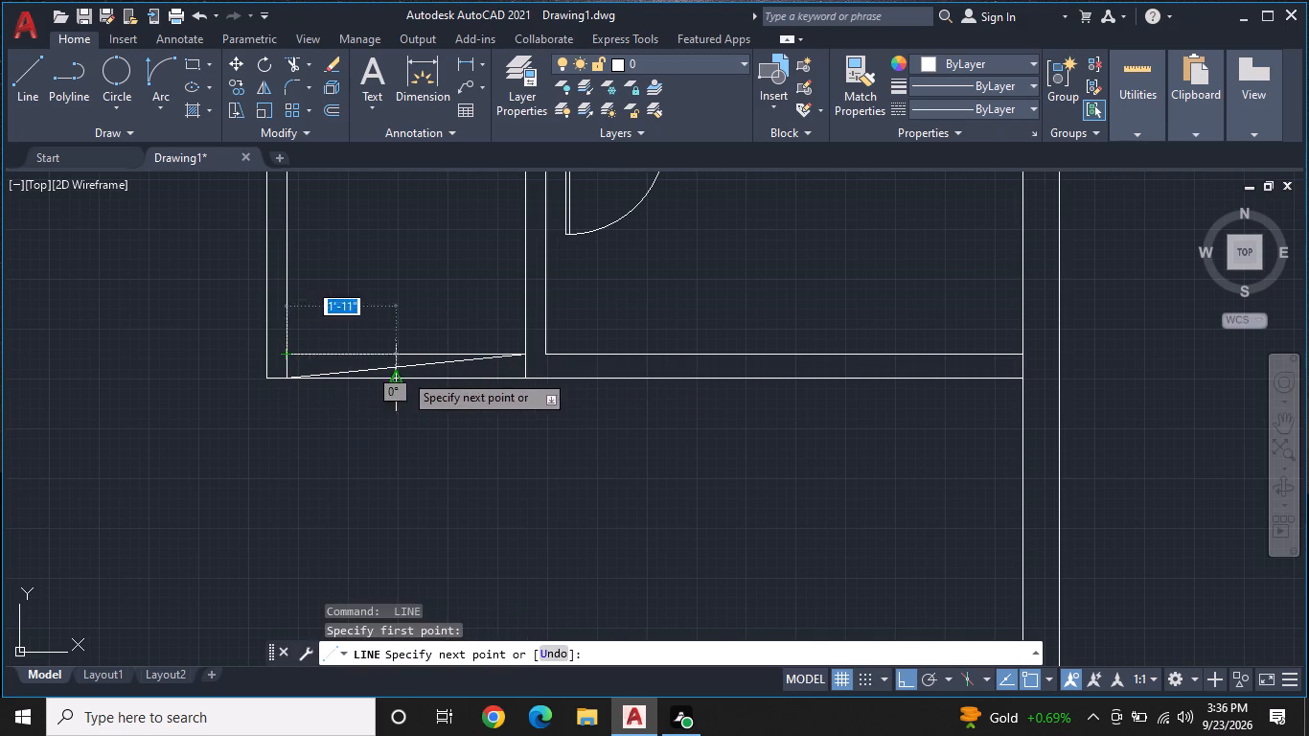
double_click(528, 374)
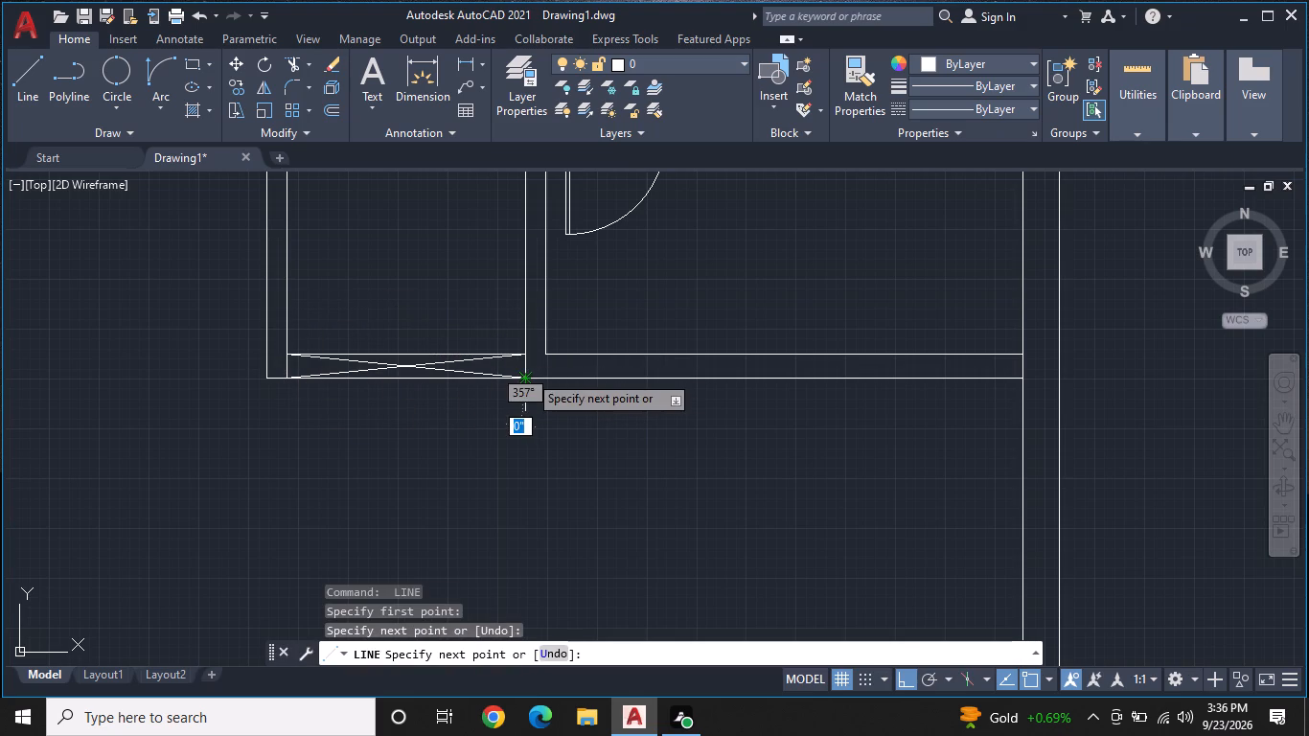
key(Escape)
Erase the two spare door copies lying loose in the large middle room.
scroll(475, 353, down, 1)
middle_drag(437, 287, 405, 382)
scroll(465, 450, up, 3)
scroll(487, 419, down, 3)
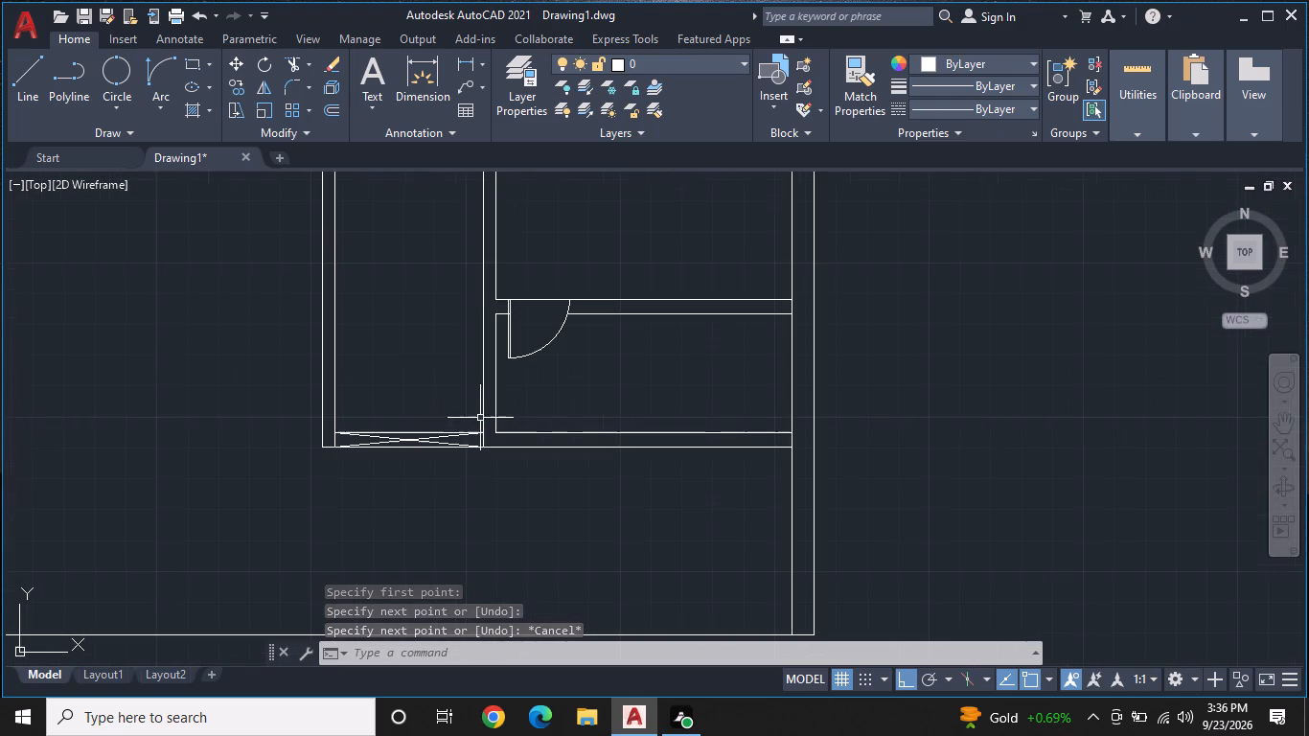
middle_drag(422, 356, 421, 387)
scroll(419, 386, down, 1)
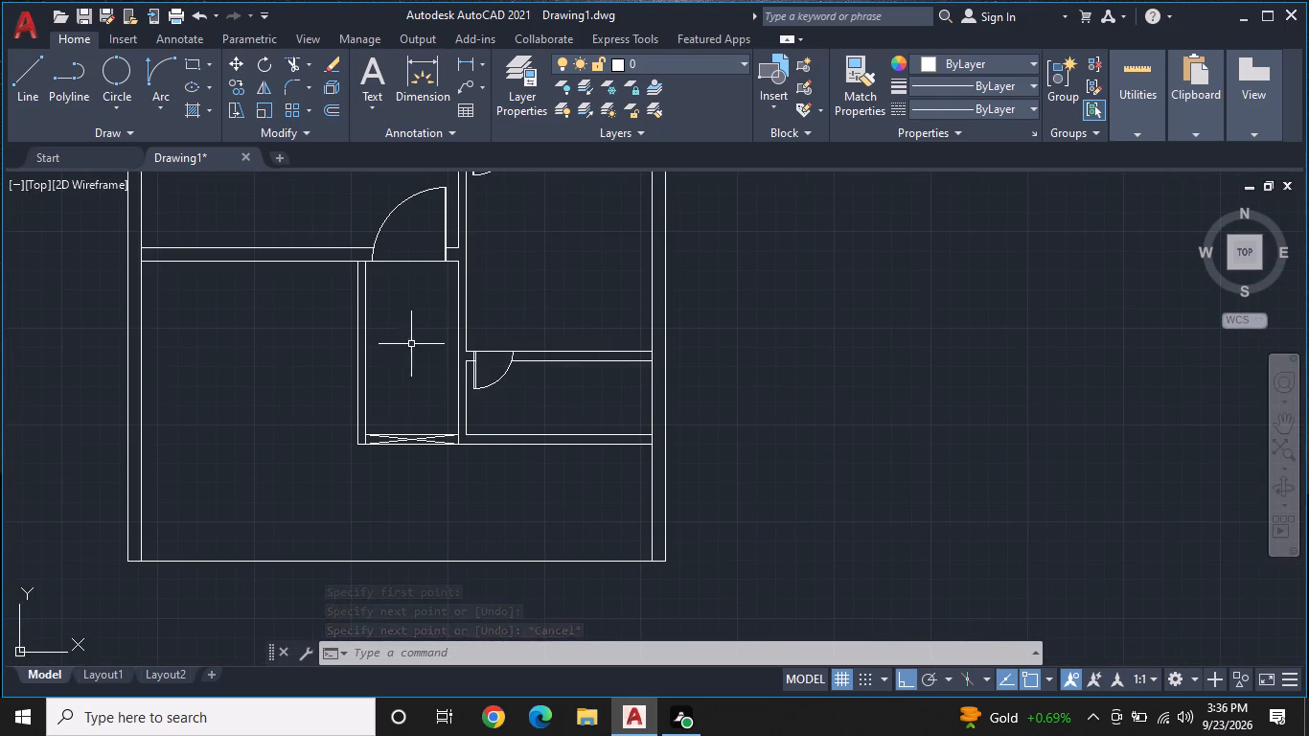
scroll(412, 304, down, 1)
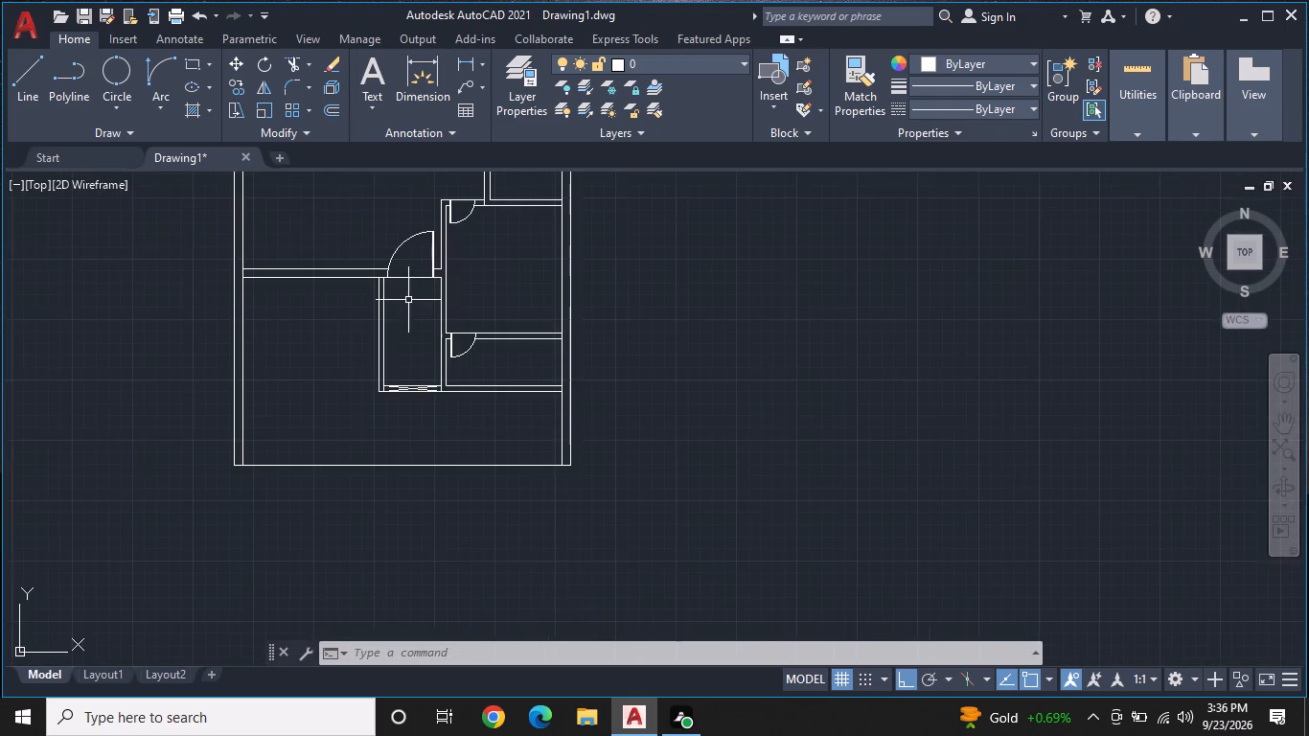
middle_drag(409, 308, 425, 420)
scroll(376, 286, up, 1)
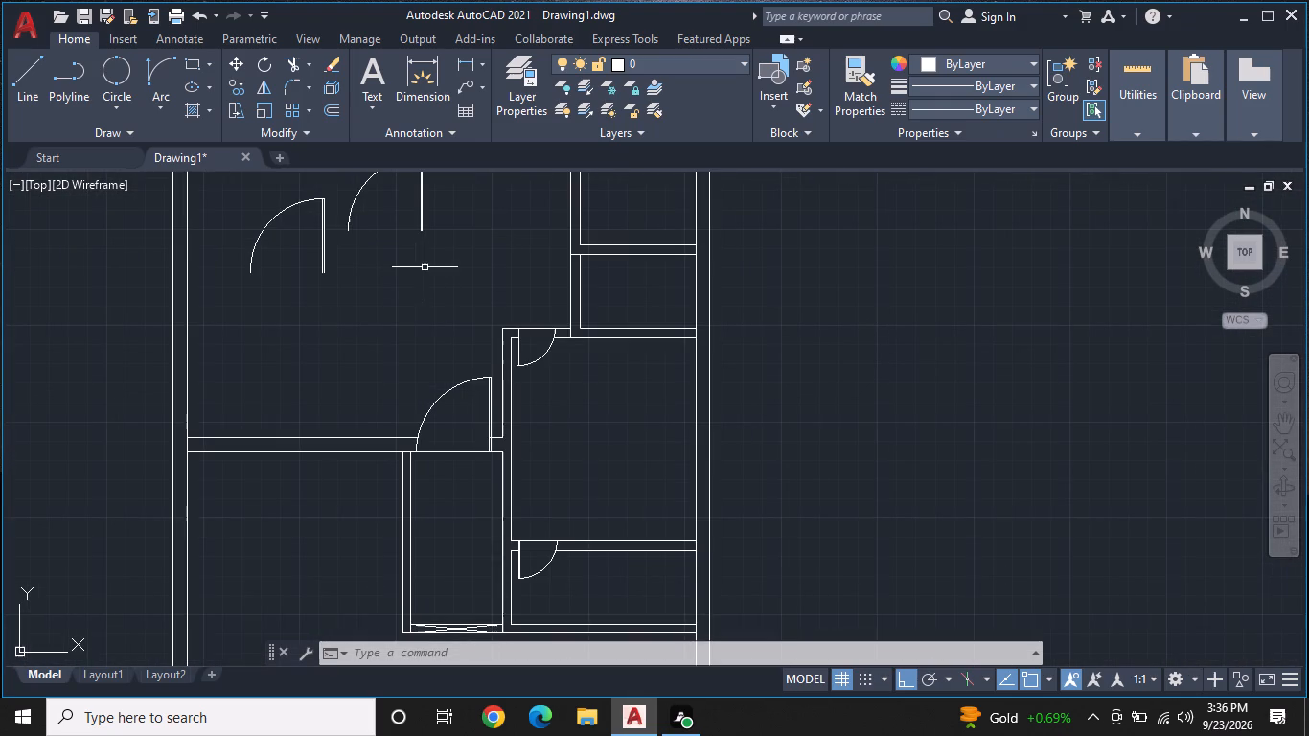
middle_drag(426, 271, 431, 361)
drag(452, 323, 441, 312)
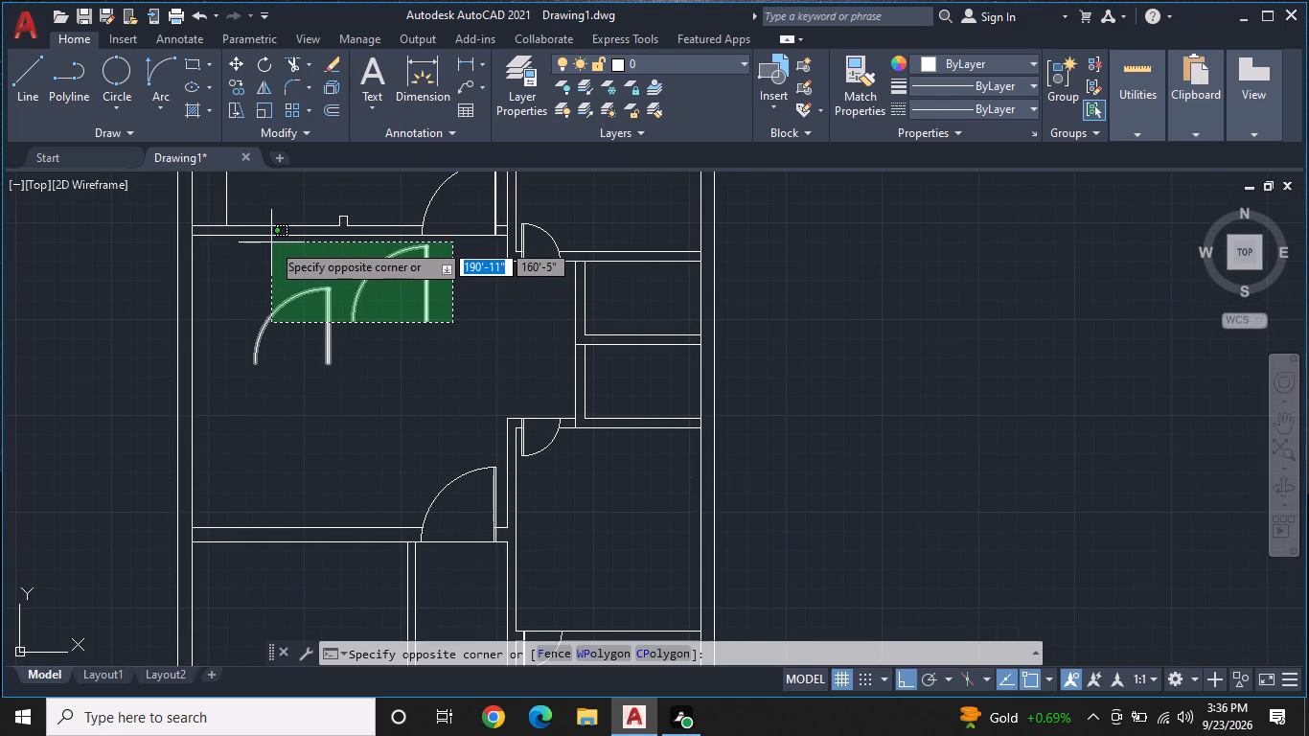
click(271, 242)
right_click(271, 242)
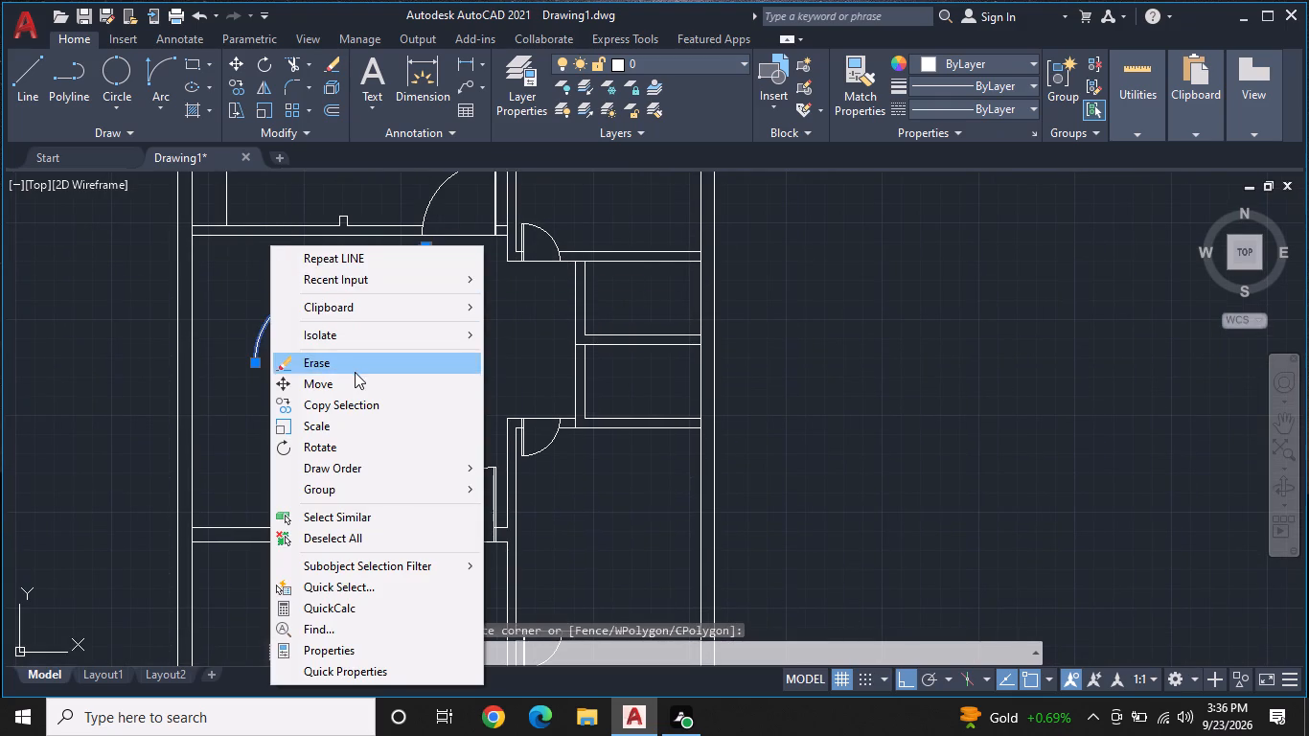
click(355, 372)
Draw a line about 3'-3" leftward from the partition between the two small middle-right rooms, continuing 5' up to the upper partition's inner corner.
scroll(365, 351, down, 2)
middle_drag(358, 360, 324, 364)
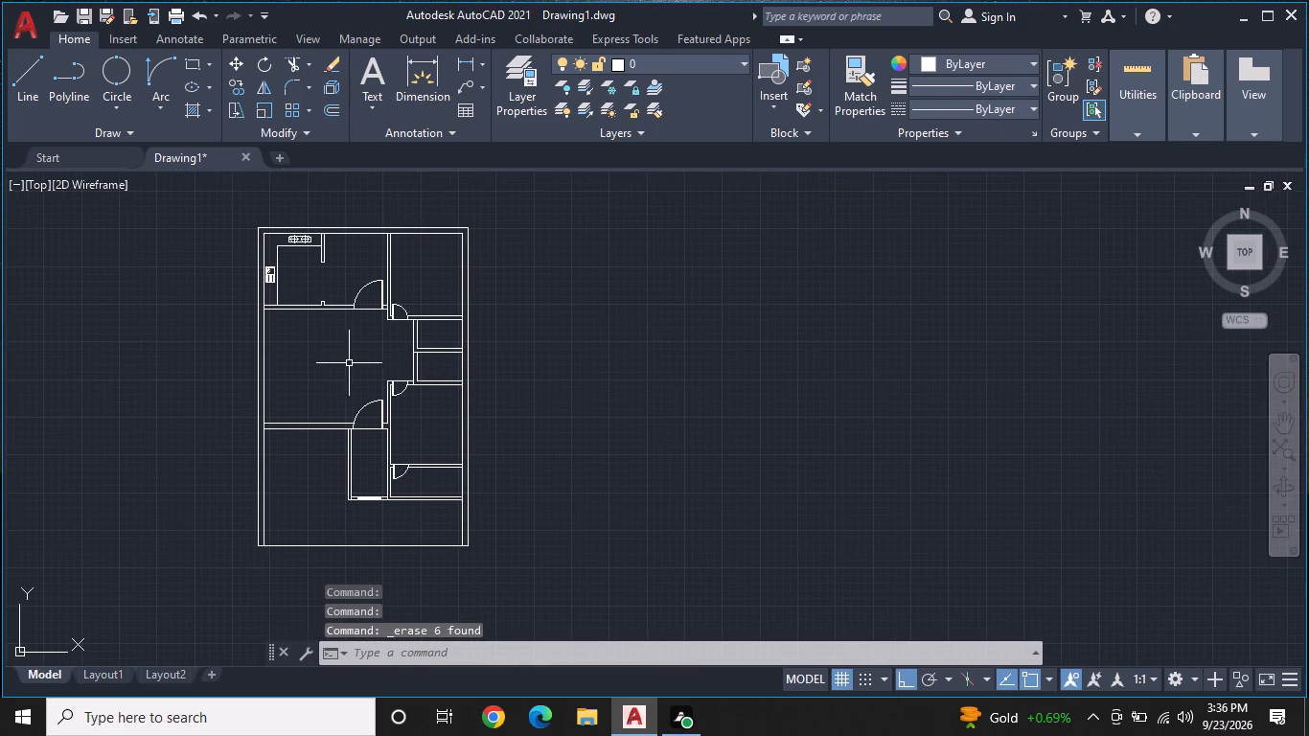
scroll(422, 364, up, 1)
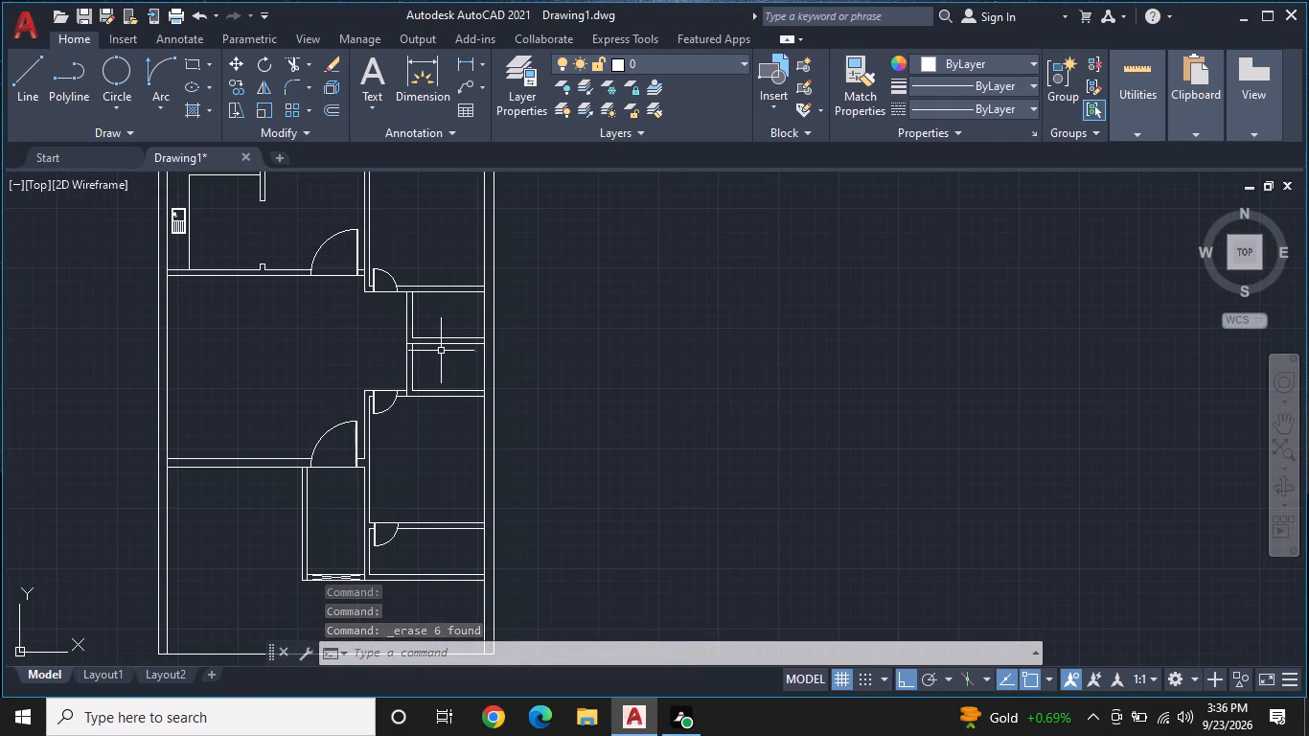
scroll(441, 351, up, 2)
middle_drag(414, 288, 379, 349)
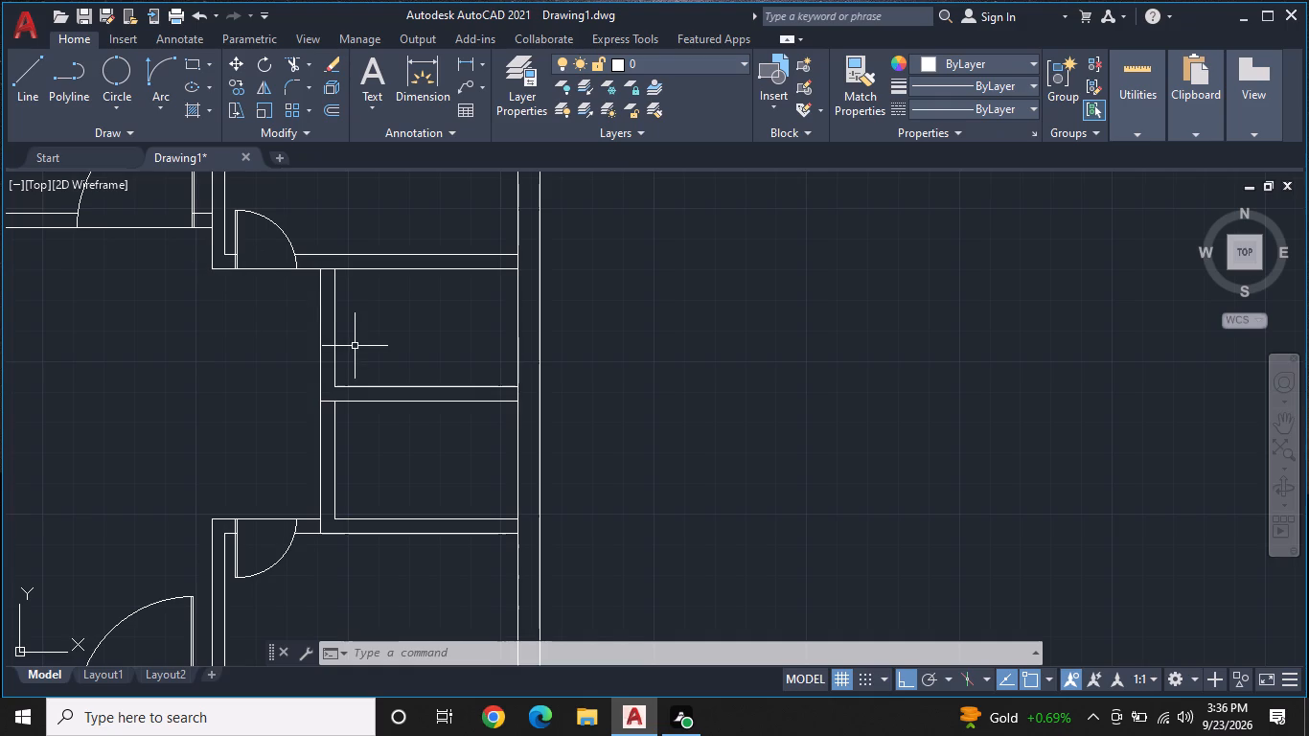
text(L)
key(space)
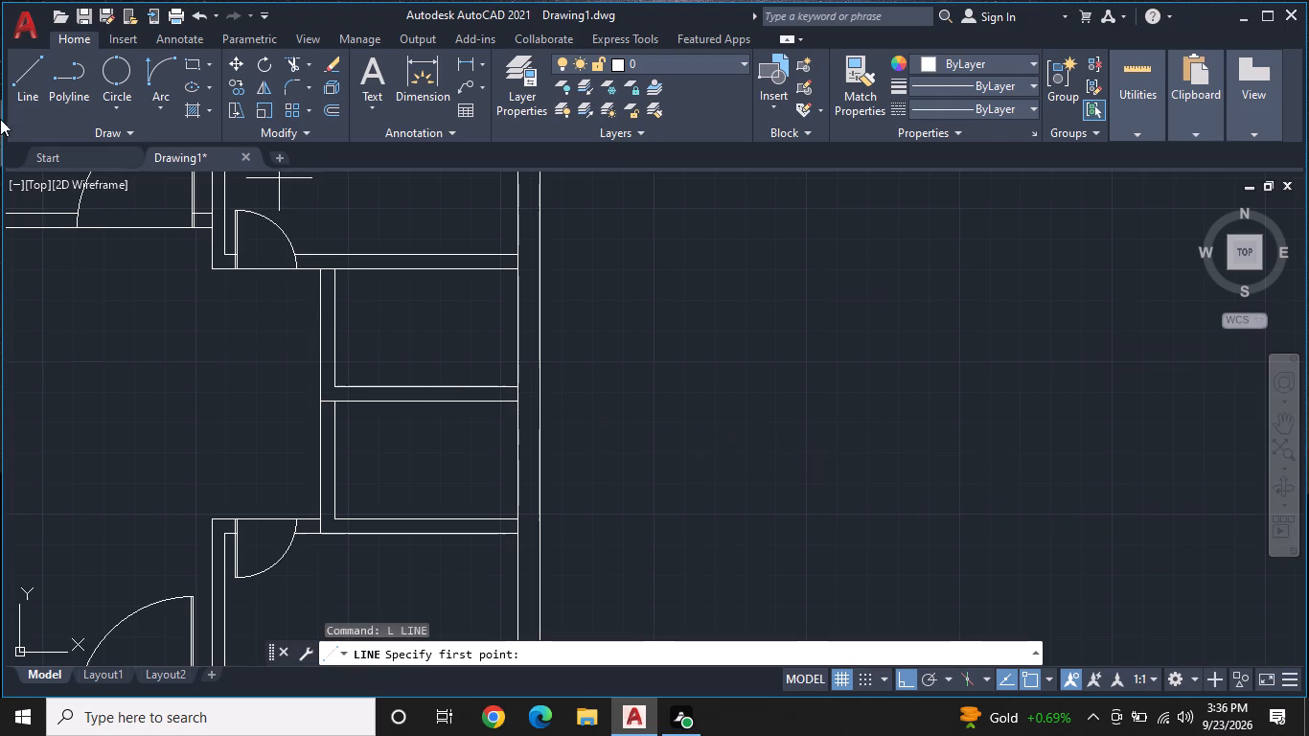
click(319, 406)
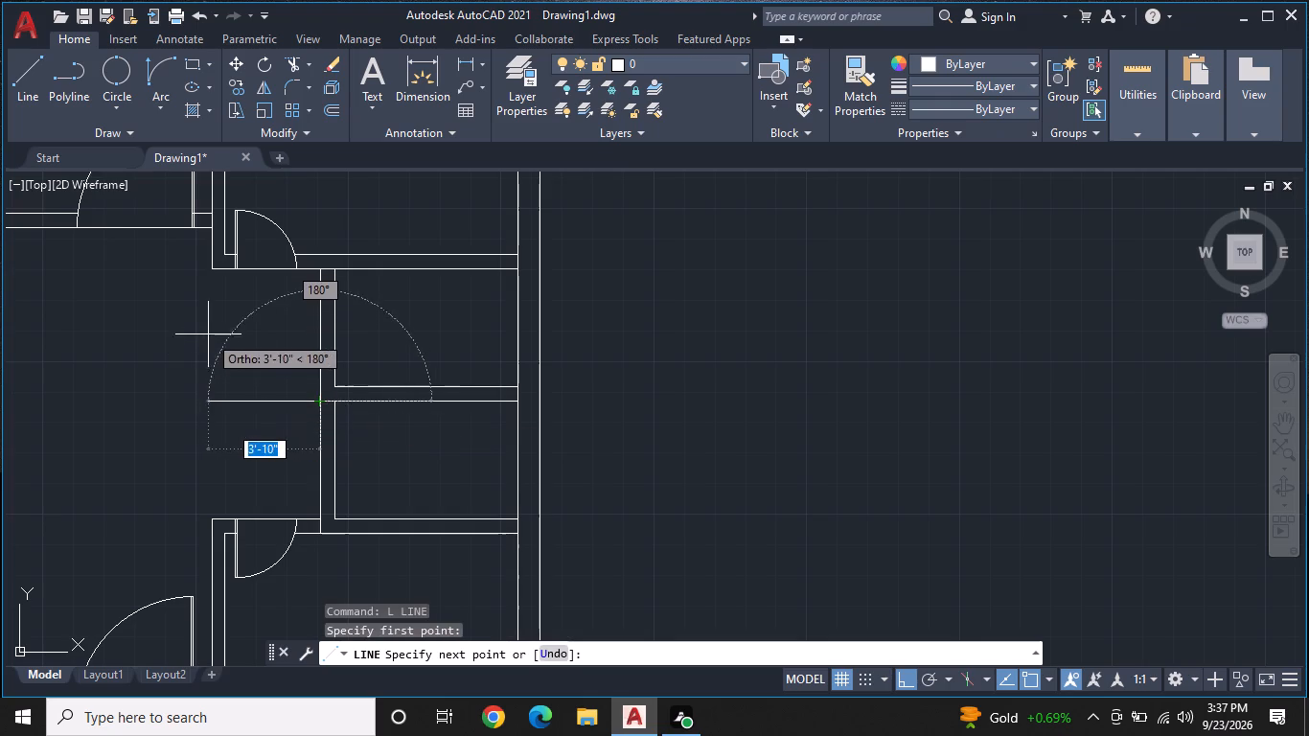
click(224, 399)
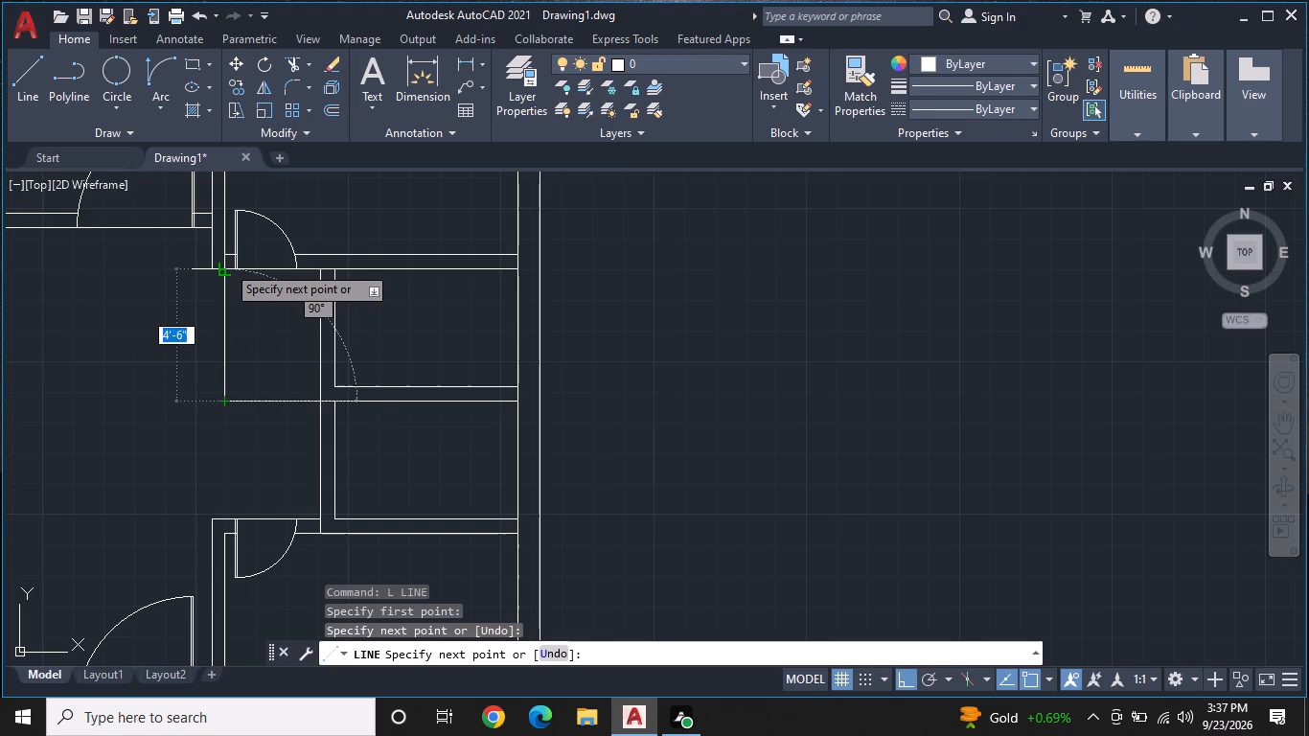
scroll(220, 256, up, 2)
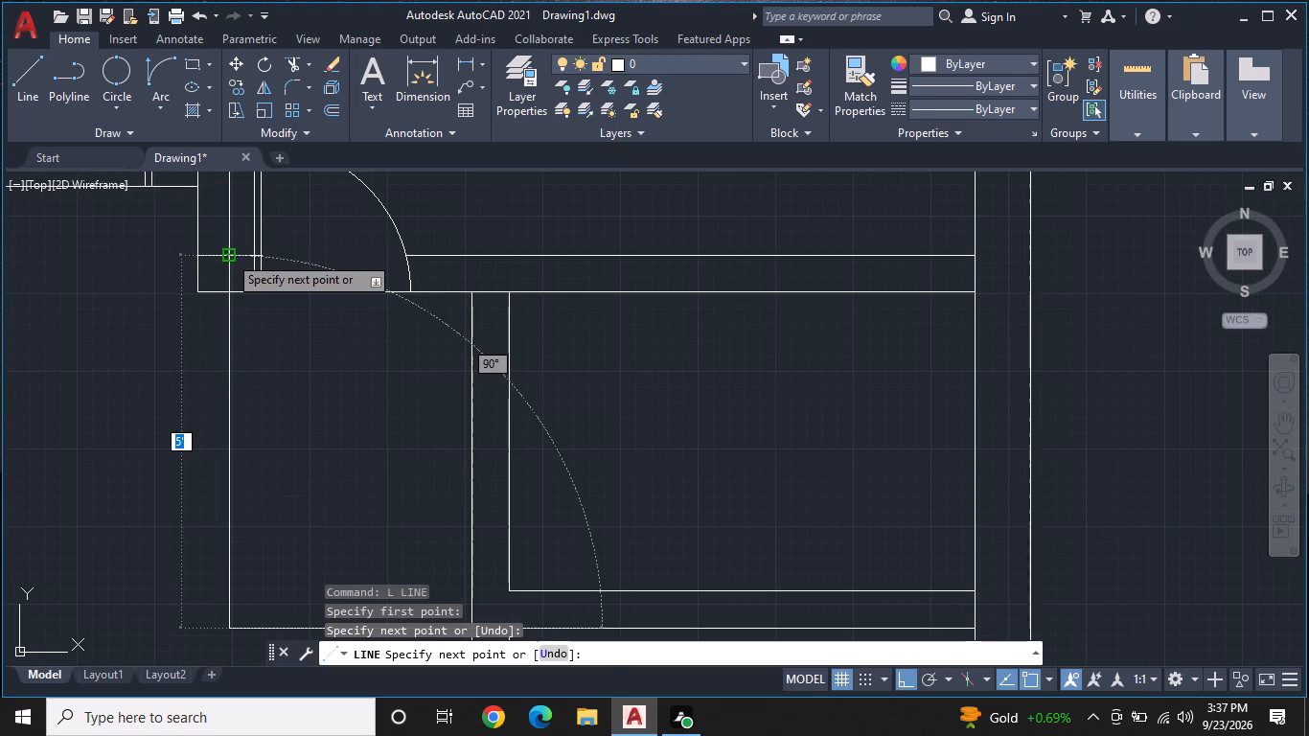
click(228, 255)
key(Escape)
Draw a line about 4'-6" down from the left end of the upper partition's lower line, continuing across to the new line's bottom corner.
key(space)
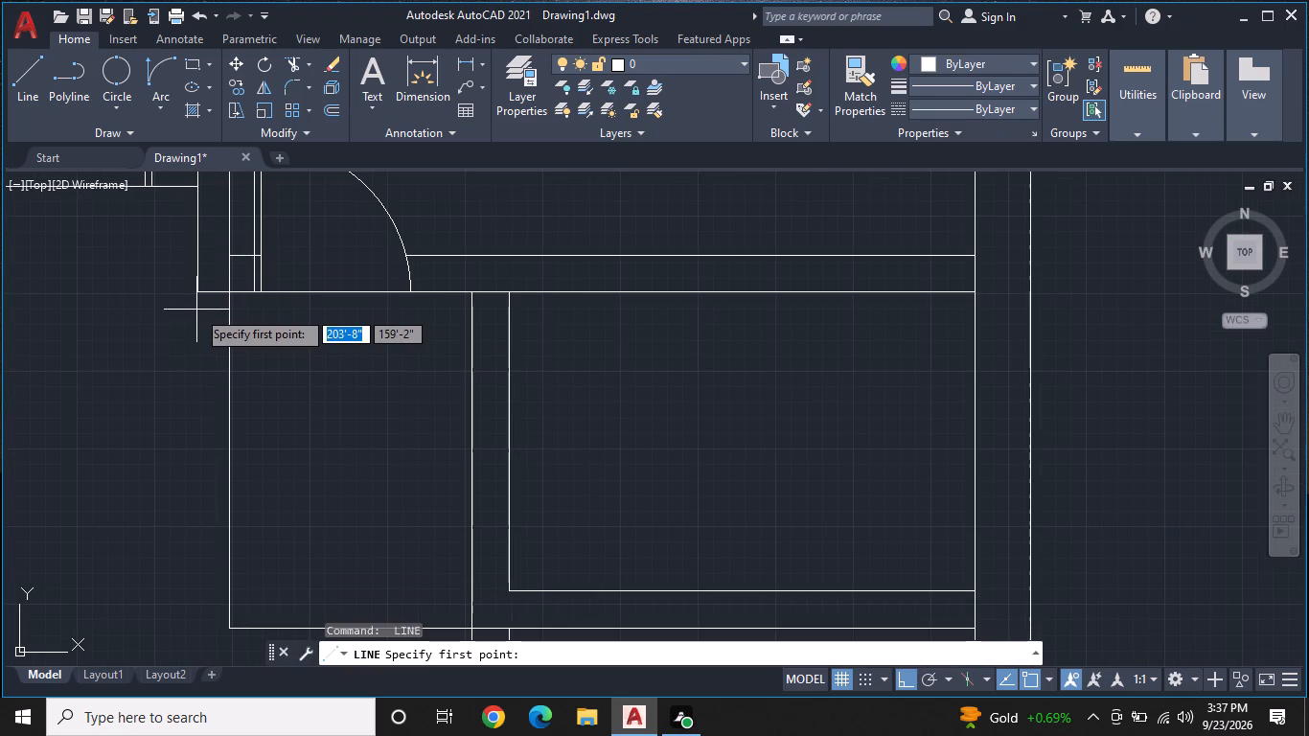
click(197, 297)
middle_drag(209, 377, 209, 365)
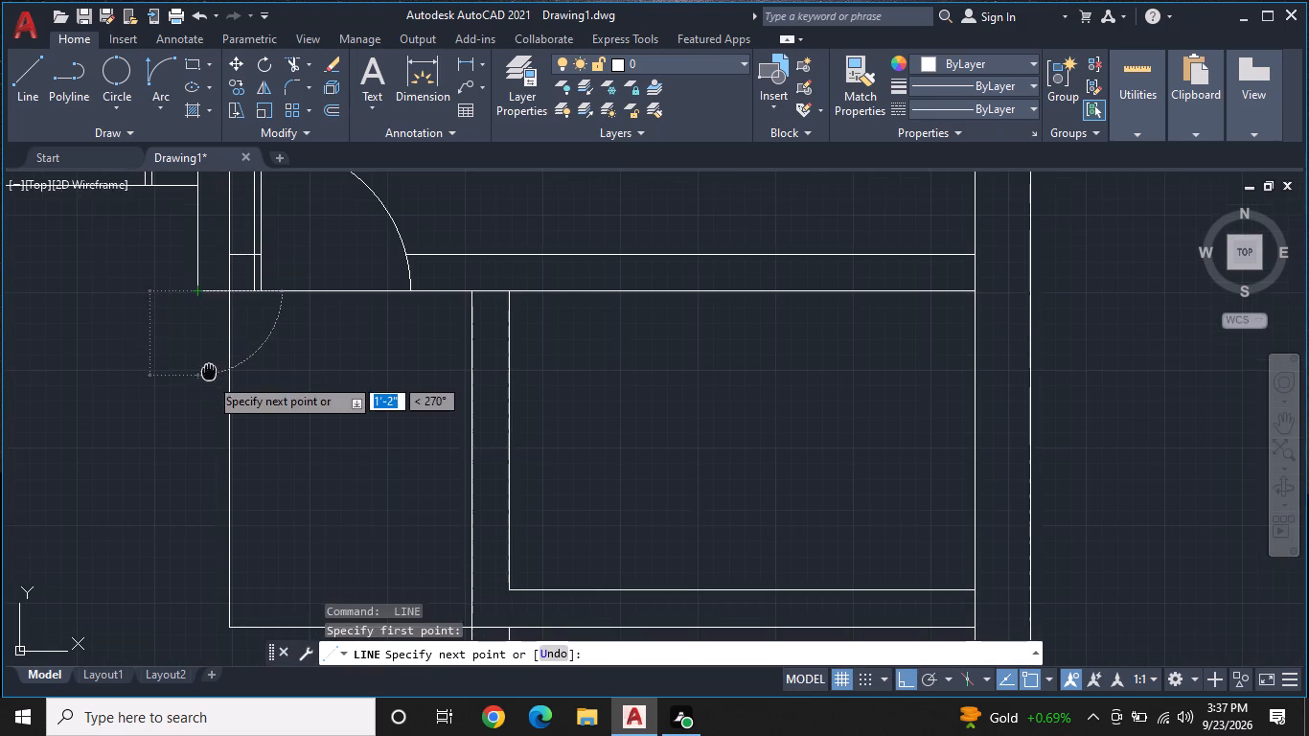
middle_drag(209, 365, 207, 318)
scroll(196, 340, down, 1)
middle_drag(211, 408, 213, 391)
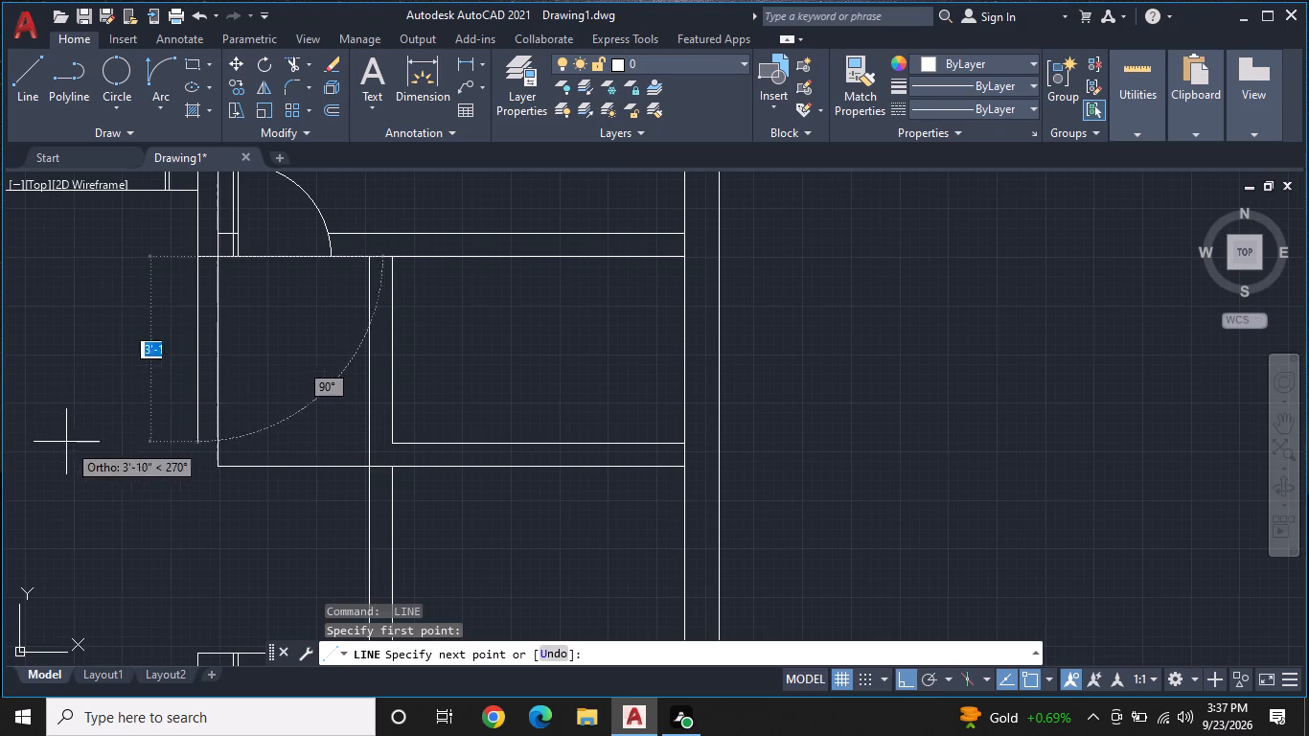
click(199, 466)
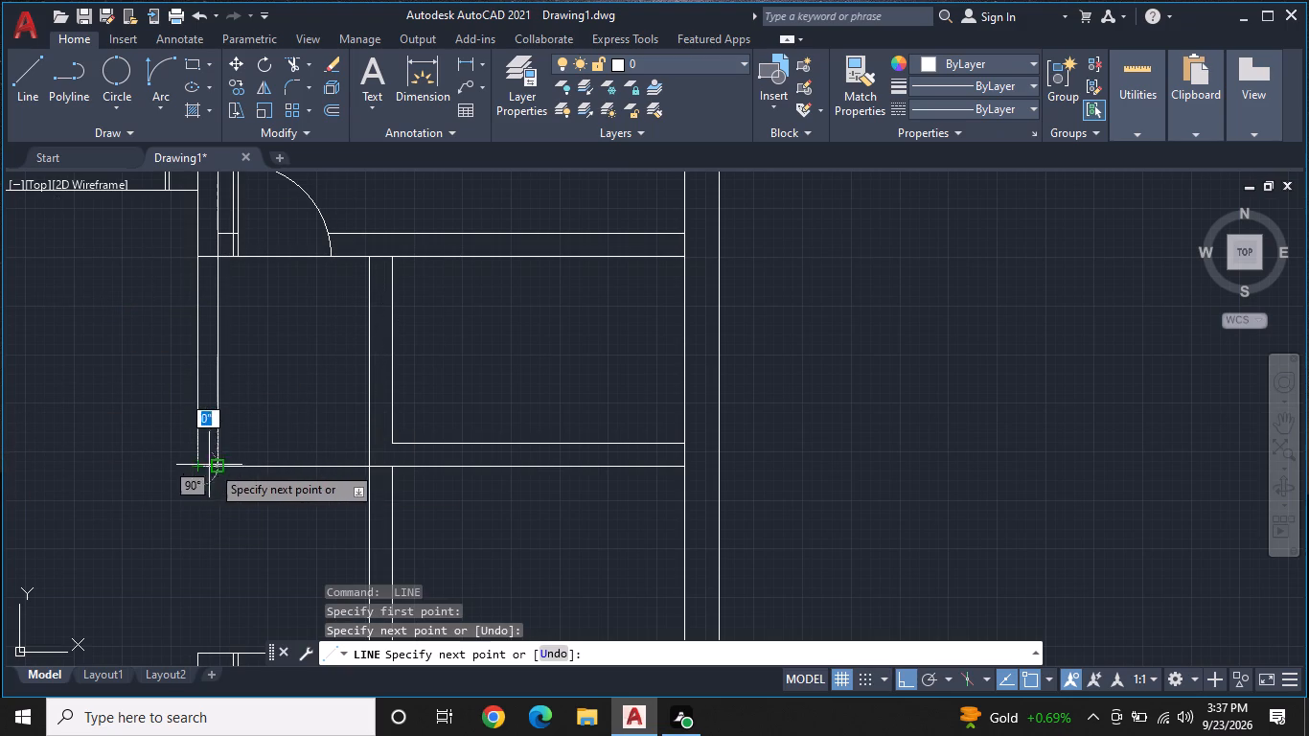
double_click(206, 464)
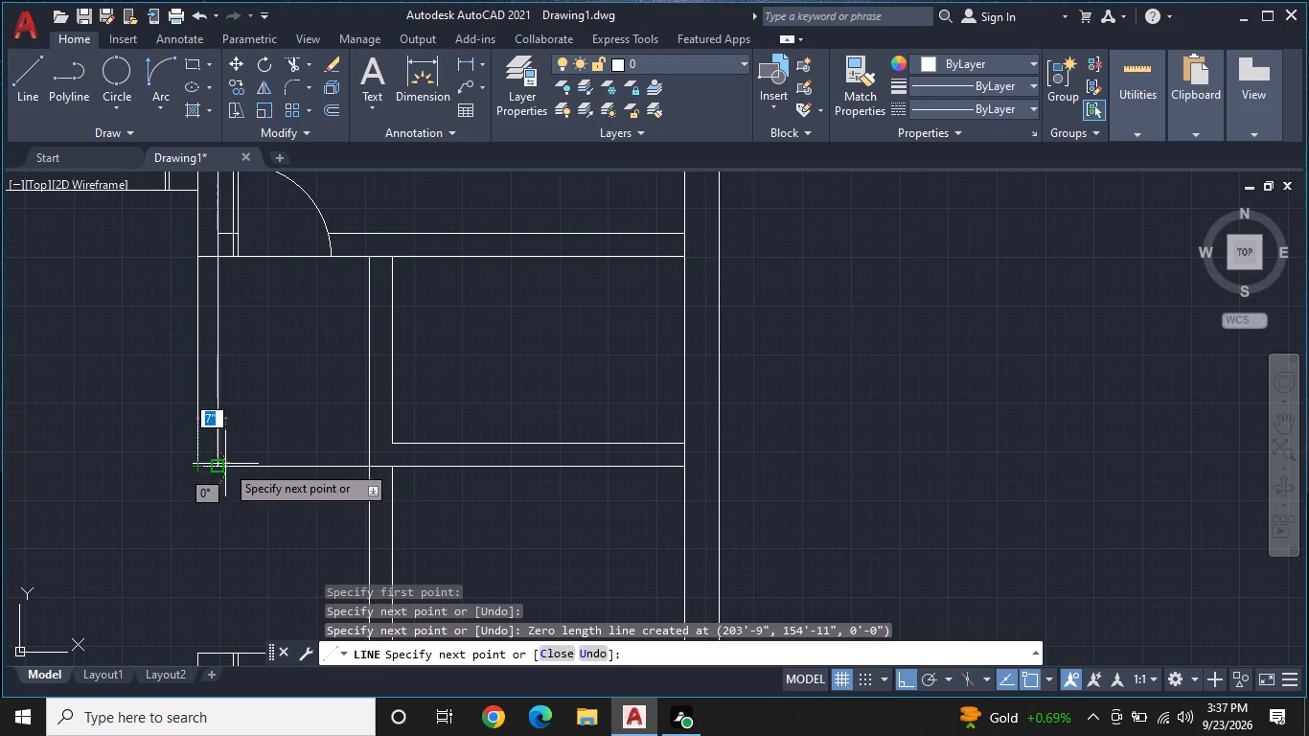
click(225, 464)
key(Escape)
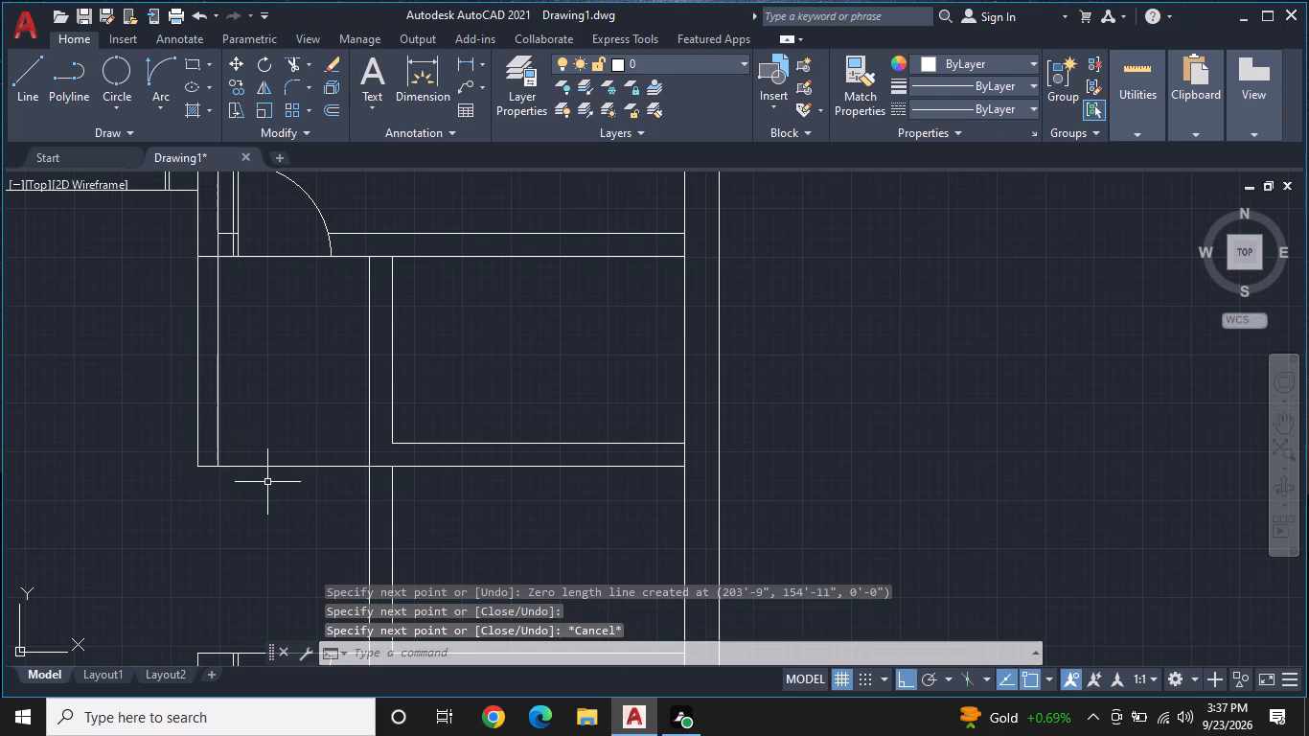
Extend the upper line of the partition below the small middle-right room leftward to the new wall's inner line.
middle_drag(276, 463, 218, 522)
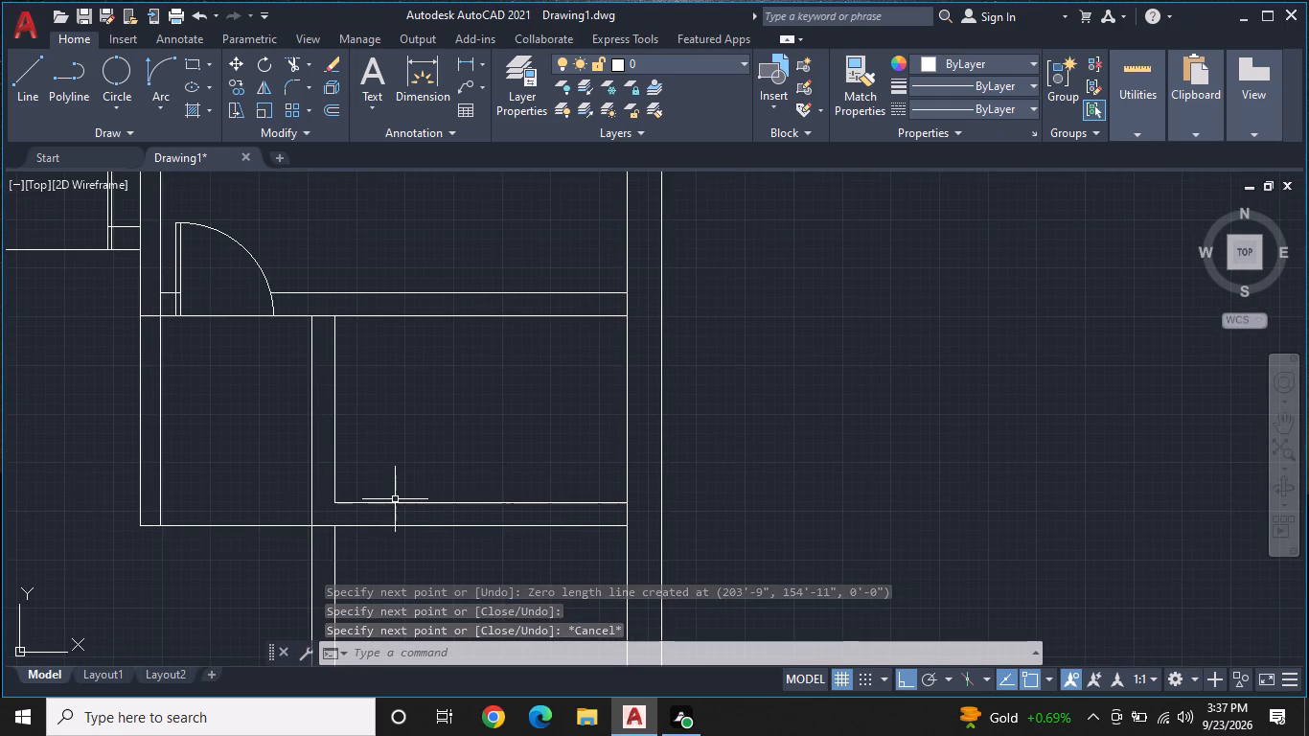
text(EX)
key(space)
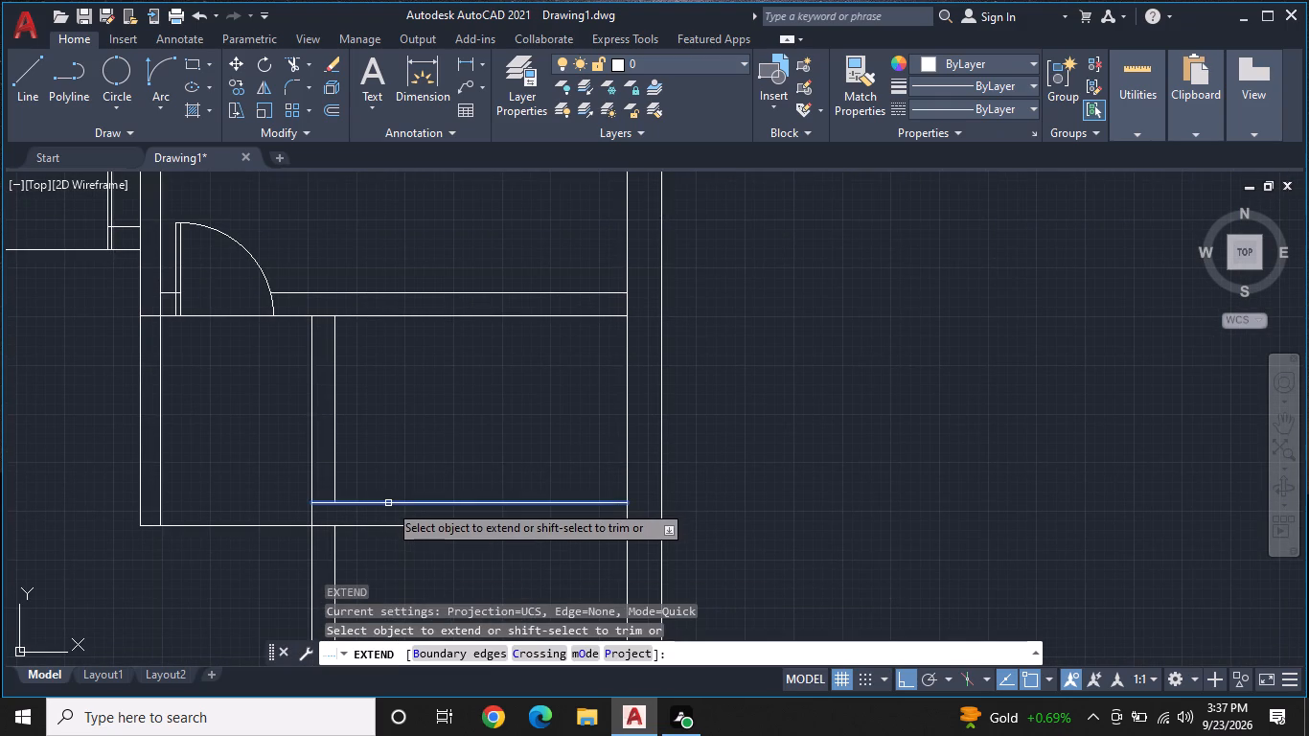
click(388, 503)
click(327, 502)
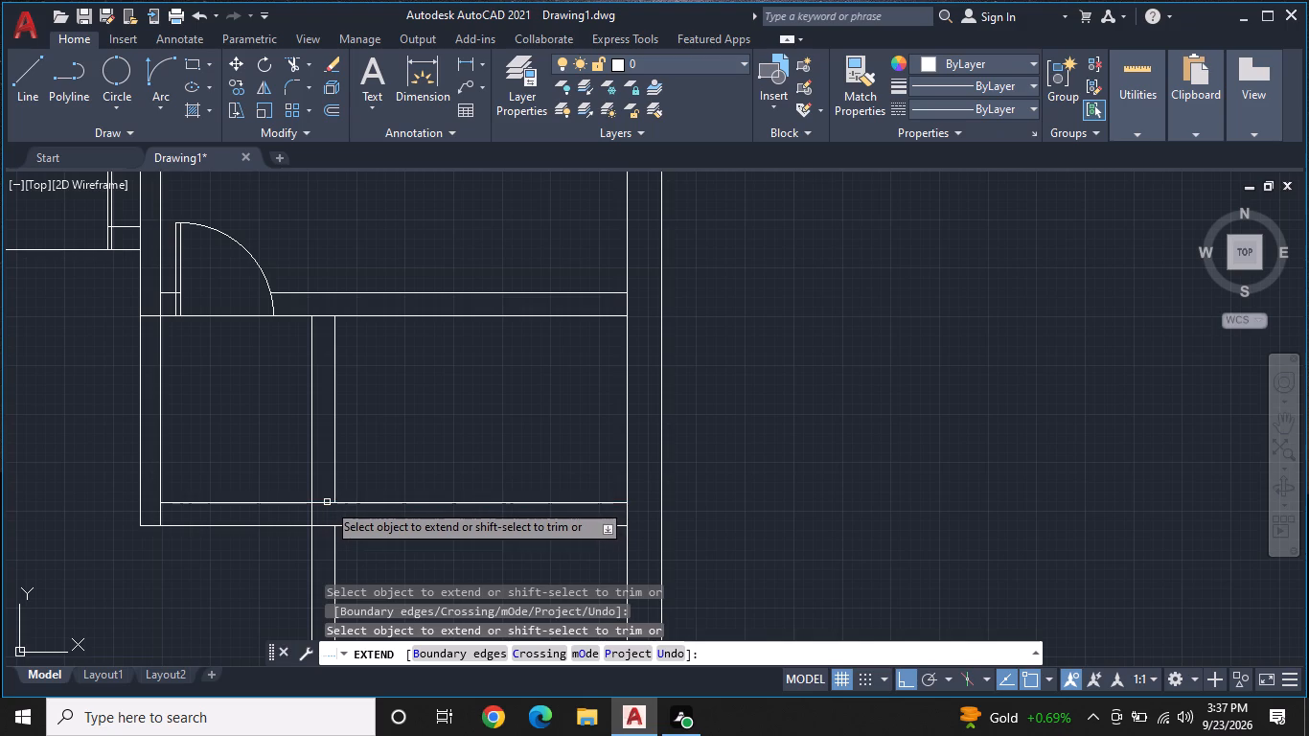
middle_drag(418, 426, 467, 426)
key(Escape)
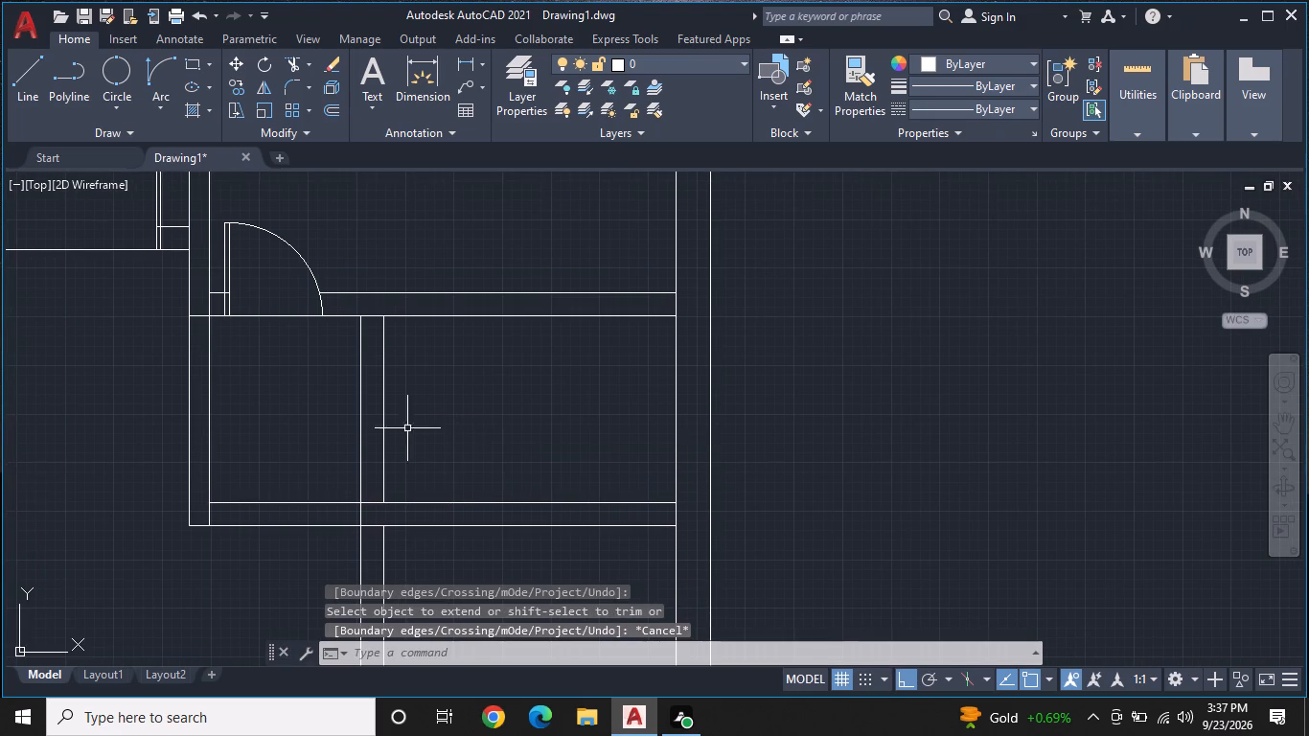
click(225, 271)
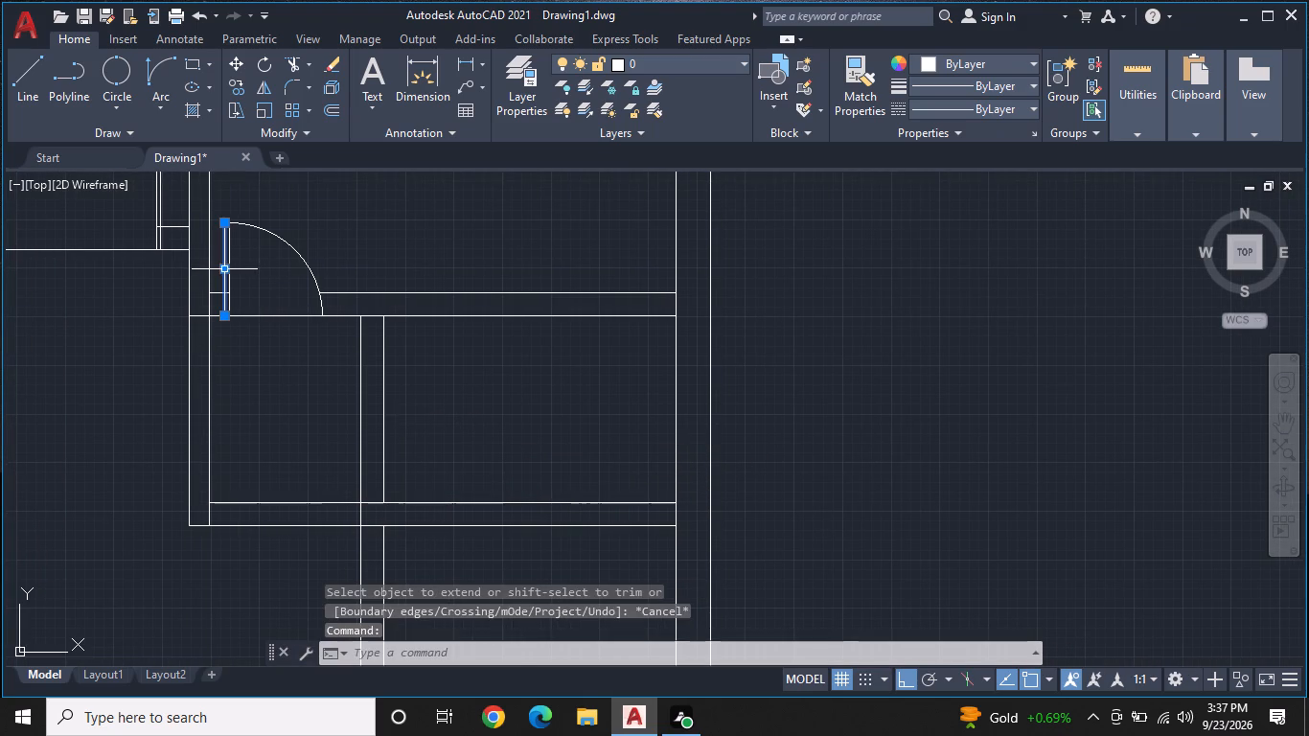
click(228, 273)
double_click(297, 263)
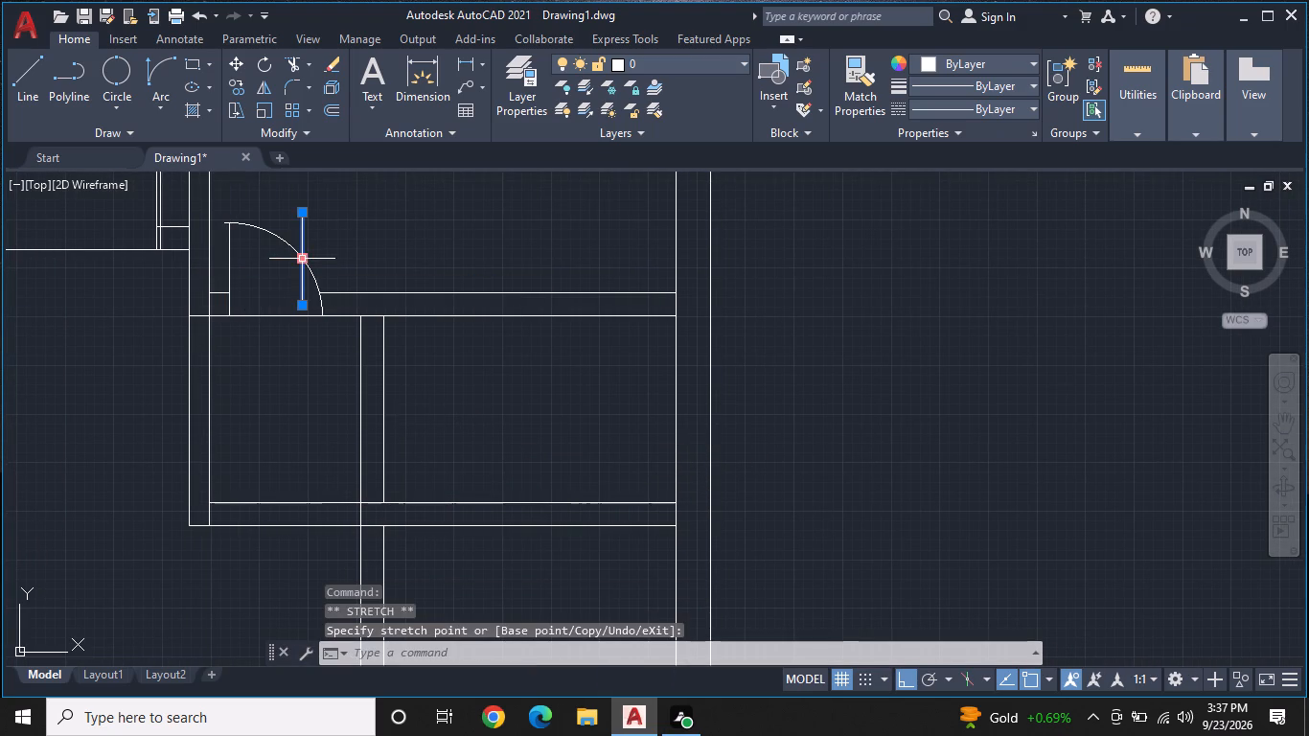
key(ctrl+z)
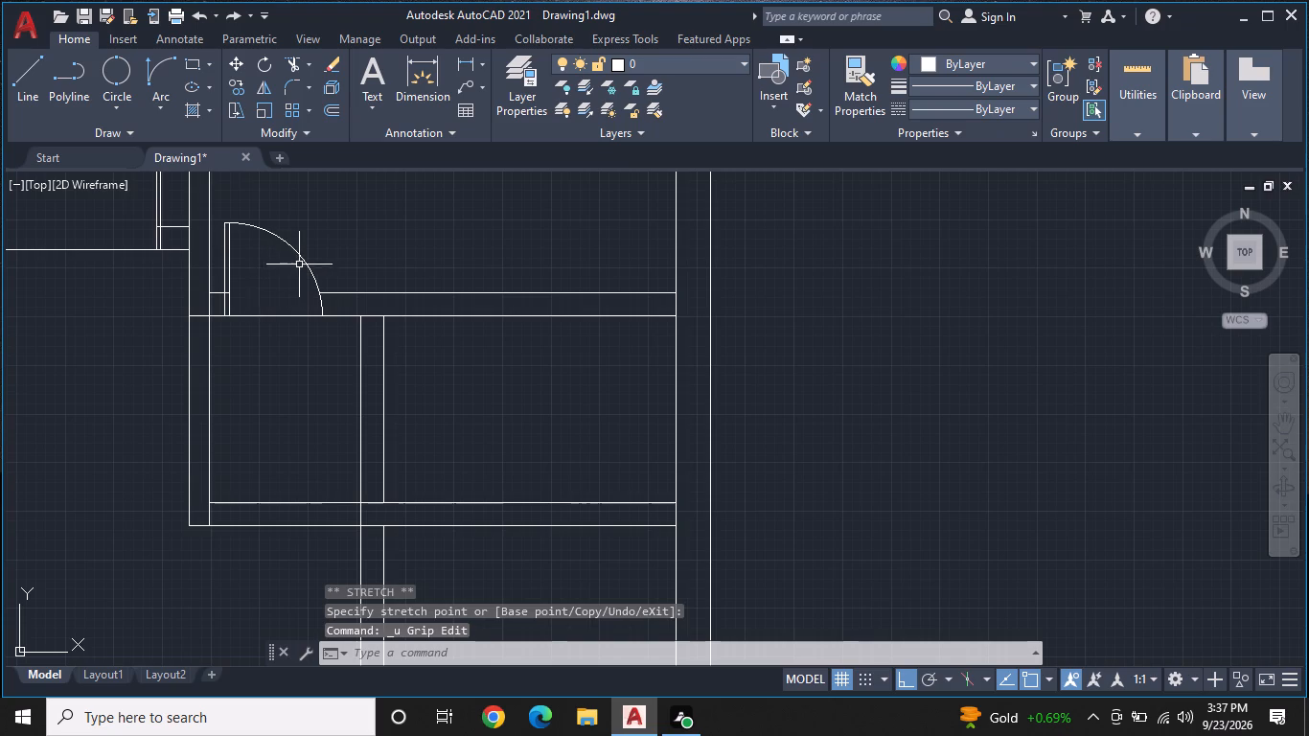
Move the door from the upper partition about 4'-6" down onto the lower line of the partition below.
click(338, 255)
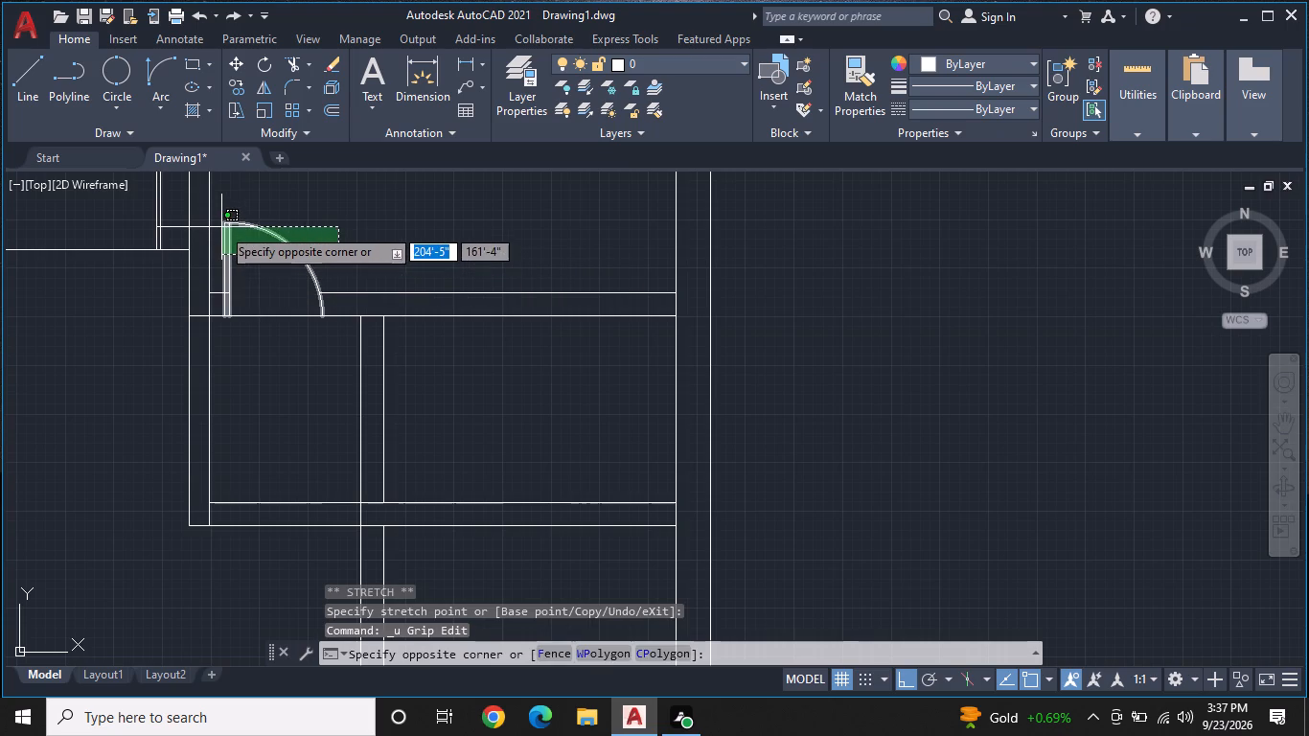
click(221, 227)
right_click(256, 376)
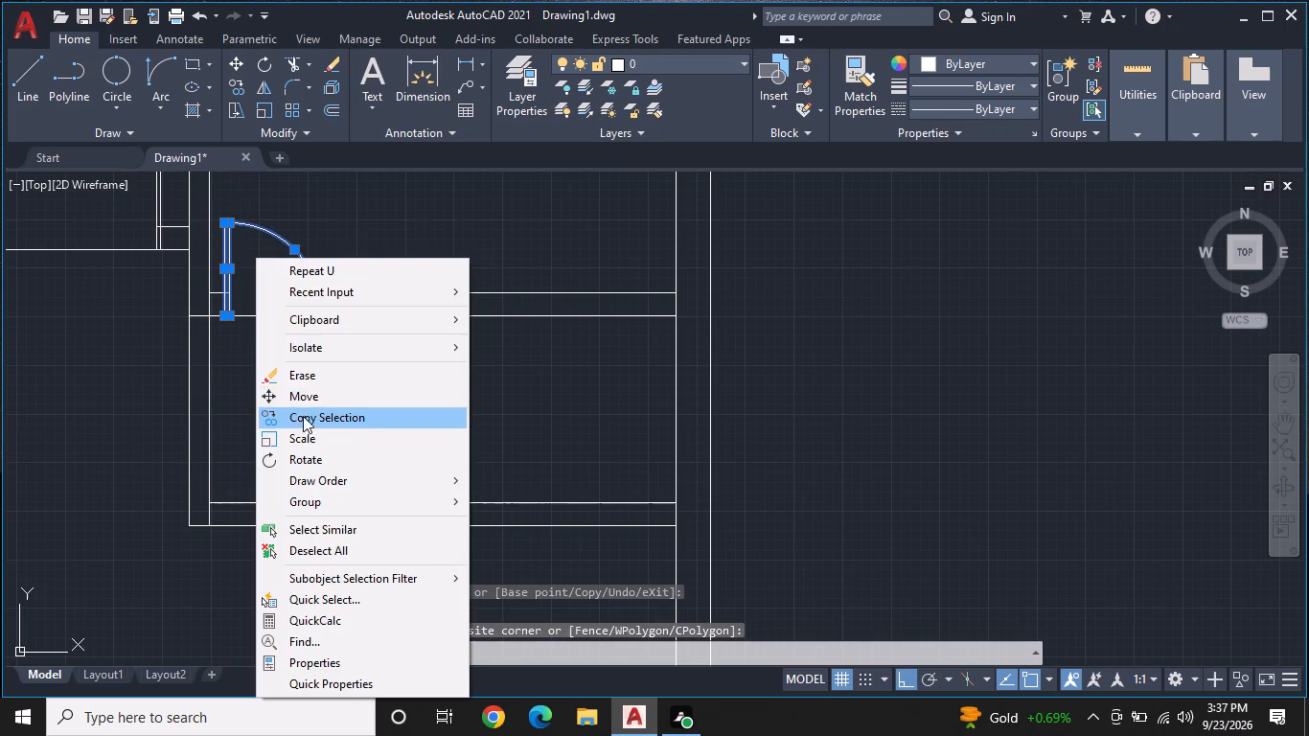
click(304, 394)
scroll(242, 337, up, 2)
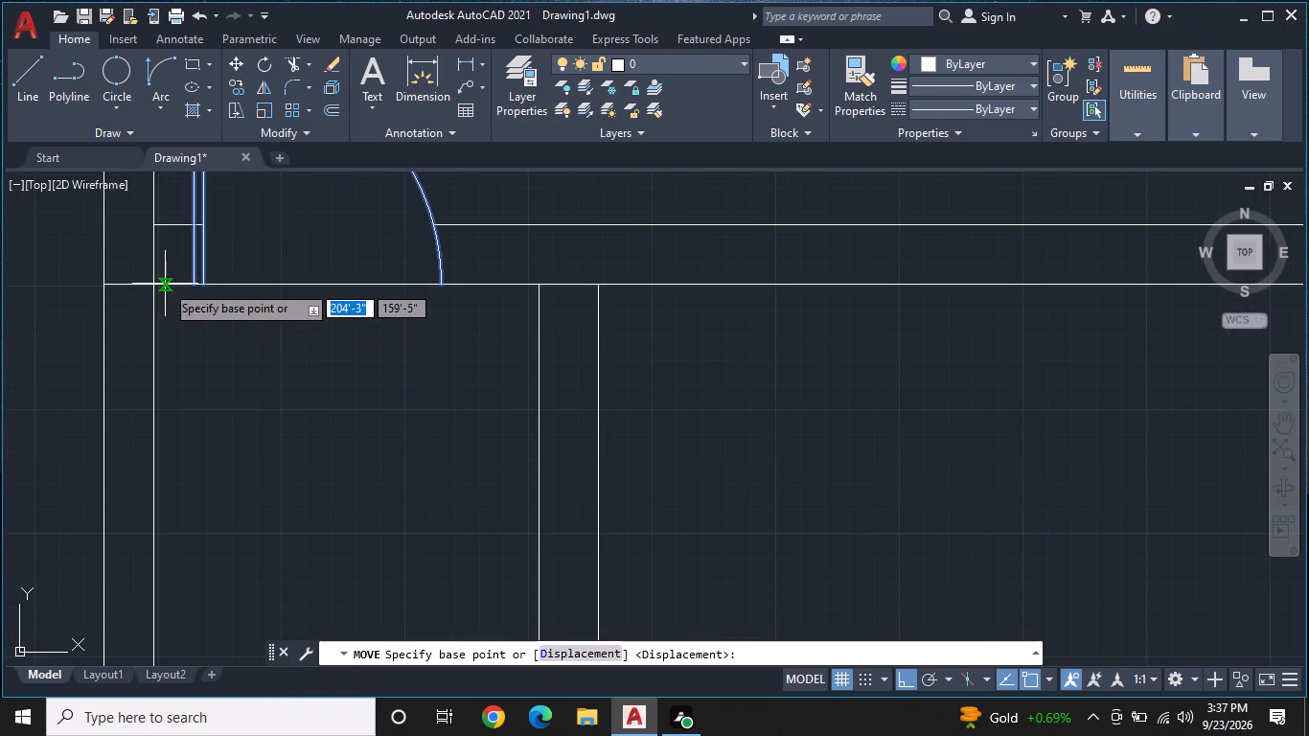
click(188, 282)
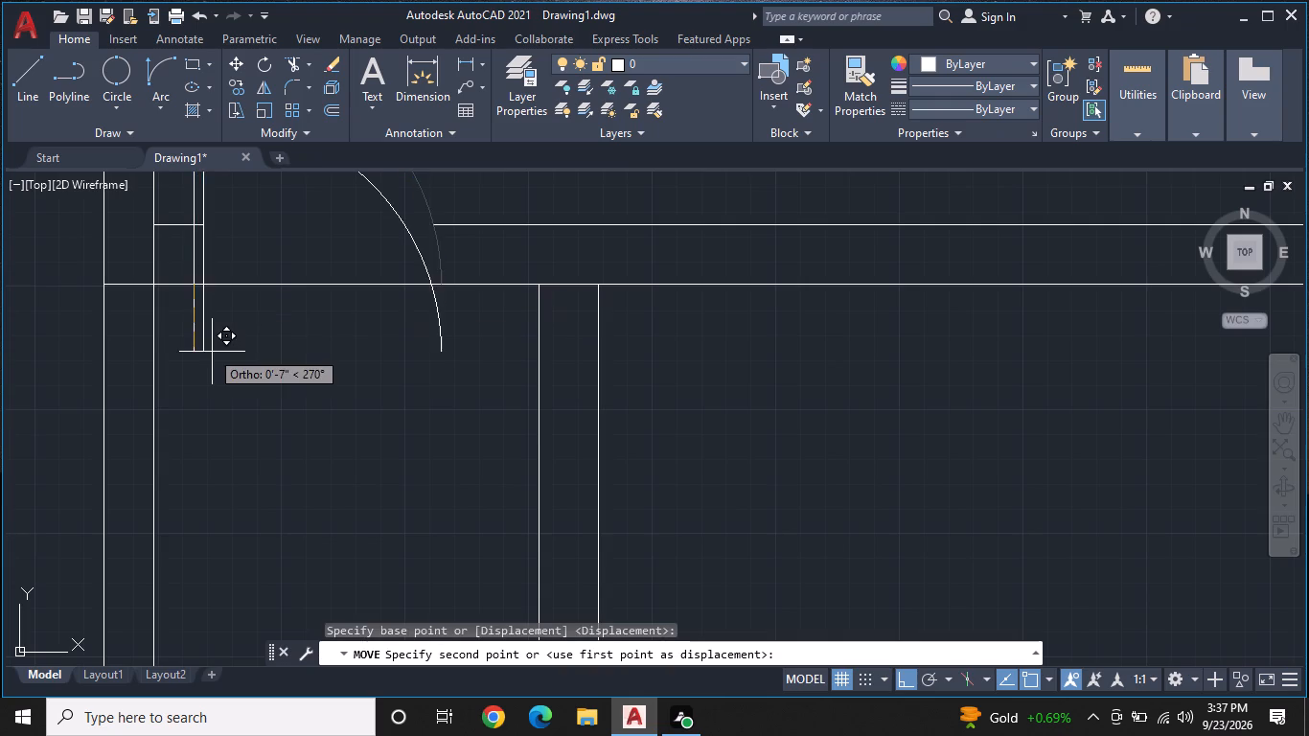
scroll(212, 352, down, 3)
middle_drag(204, 389, 203, 373)
scroll(205, 433, up, 2)
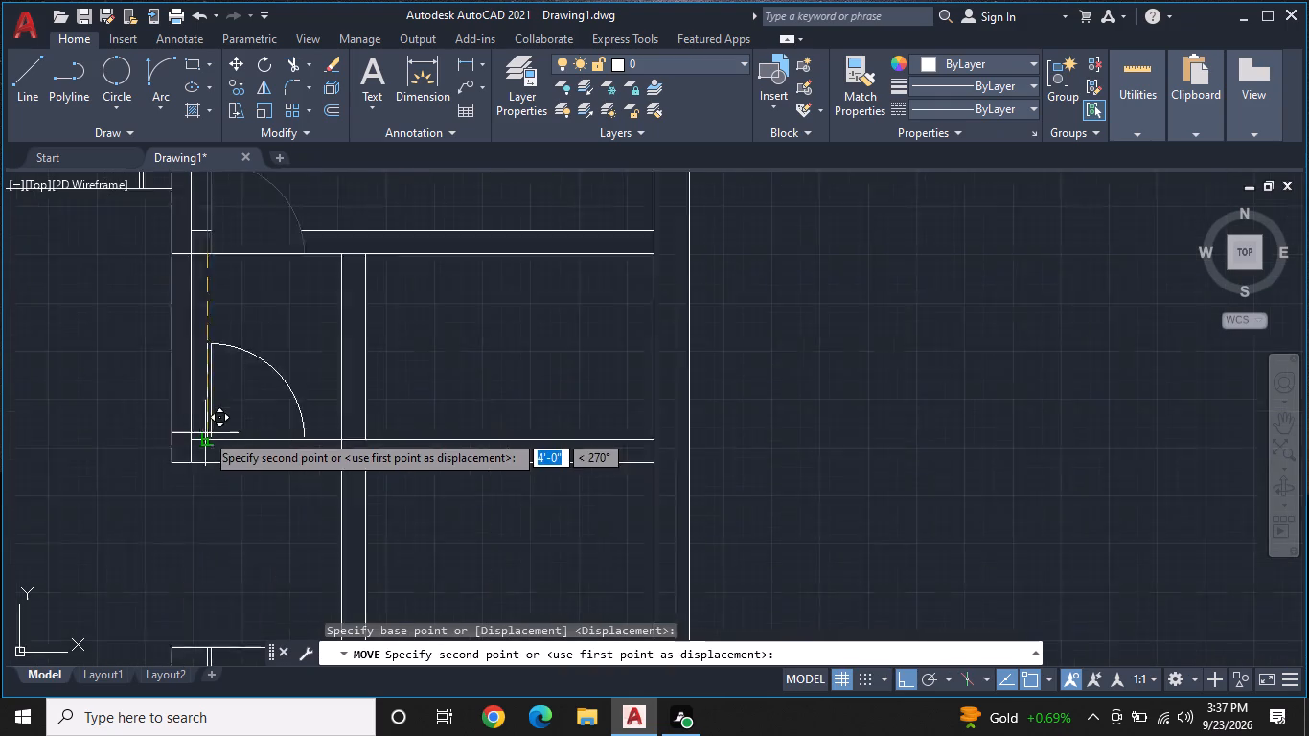
scroll(205, 433, up, 1)
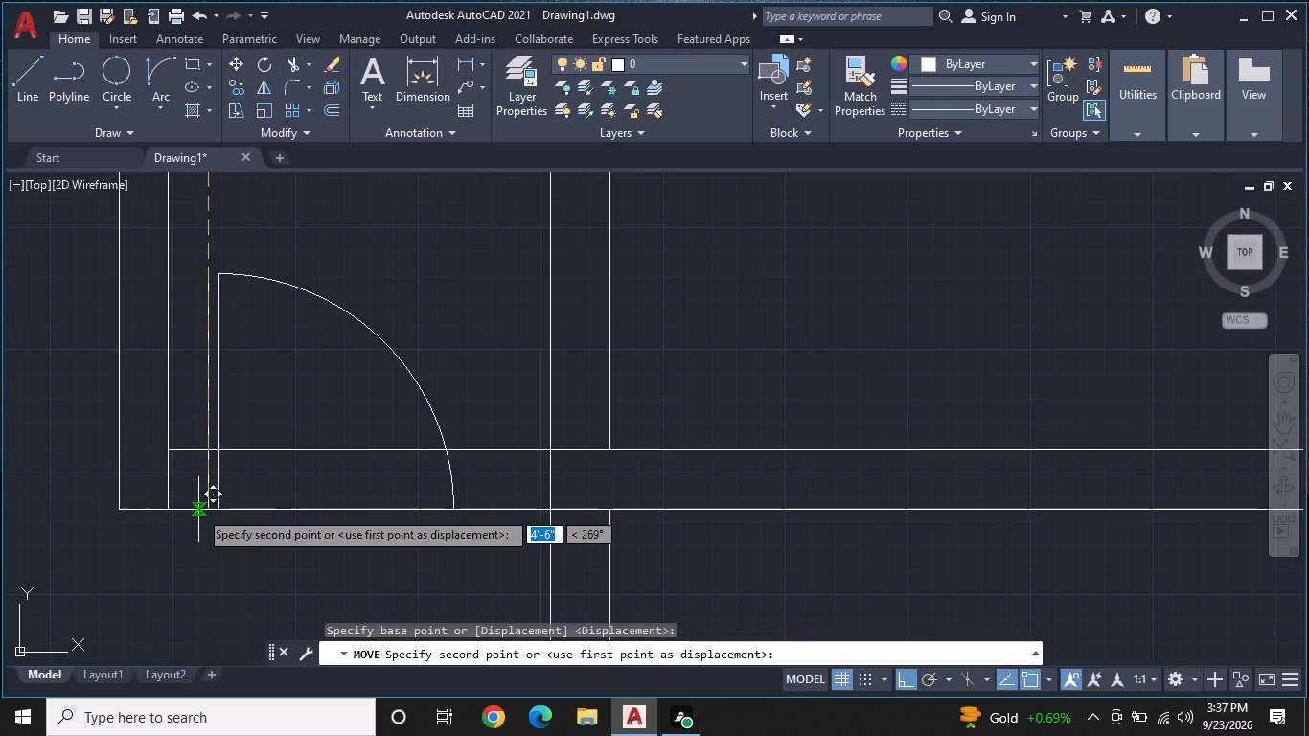
click(198, 510)
key(Escape)
Trim the new wall's inner vertical line where it passes below the lower partition's upper line.
text(TR)
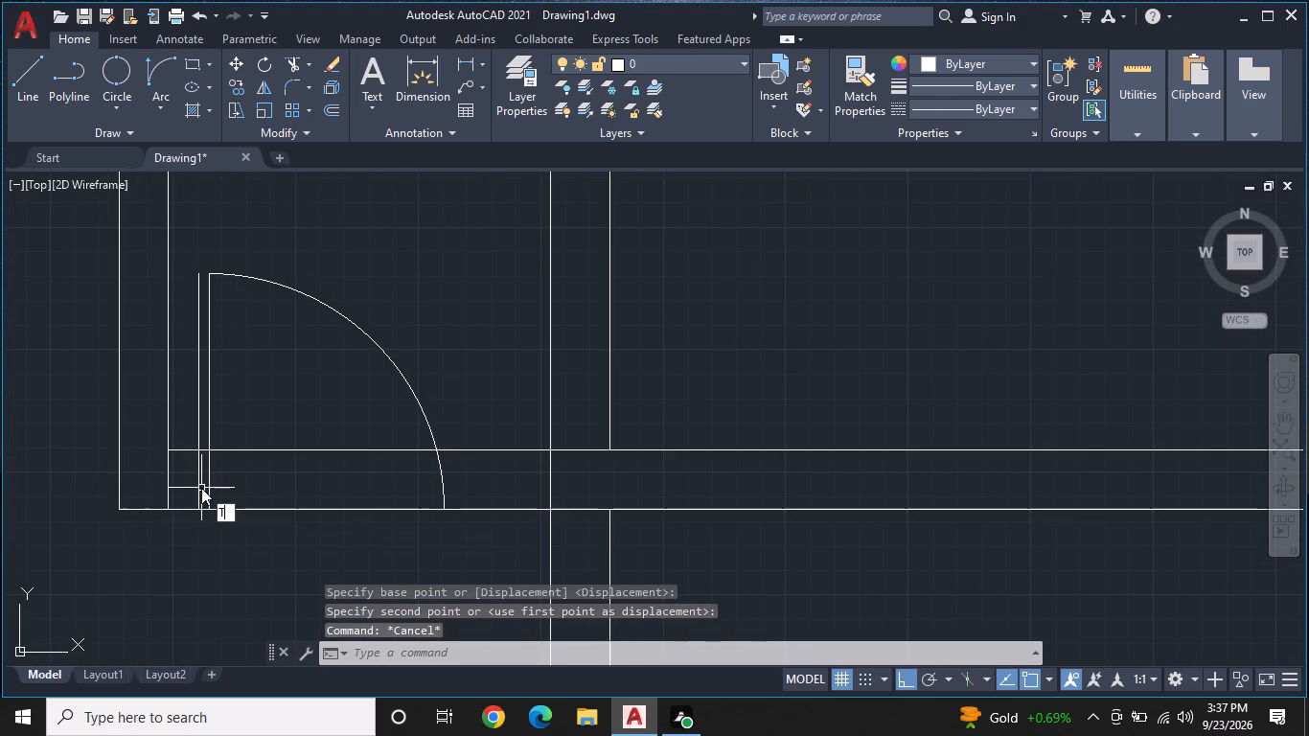
key(space)
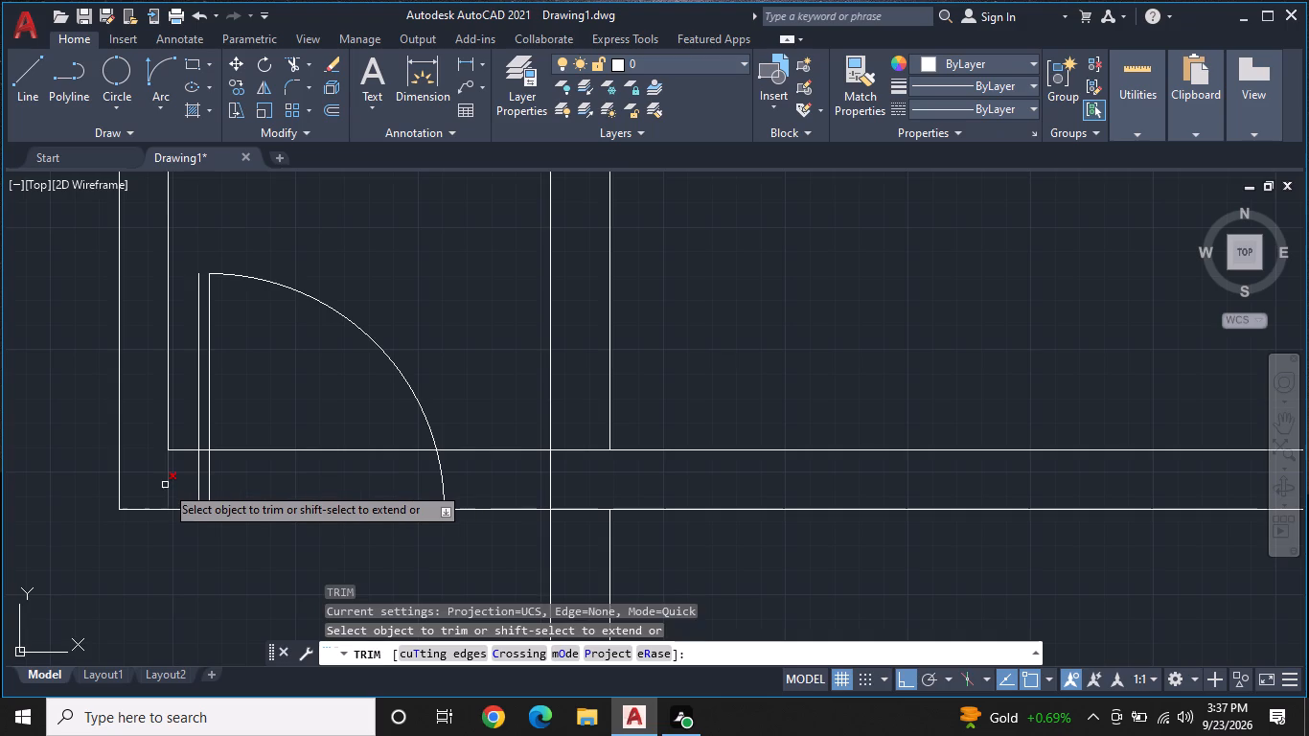
click(165, 485)
scroll(172, 480, down, 1)
middle_drag(270, 410, 282, 458)
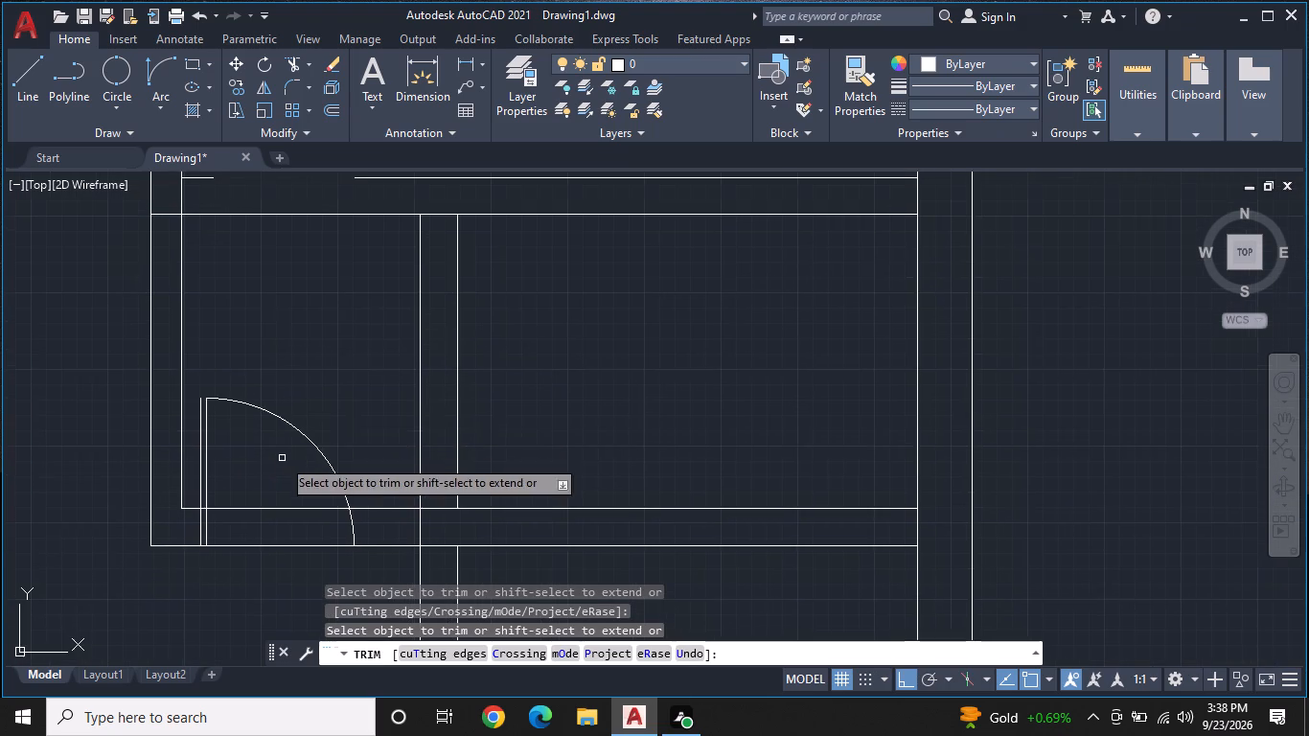
key(Escape)
Extend the moved door's swing arc to the outer line of its leaf.
text(EX)
key(space)
click(230, 402)
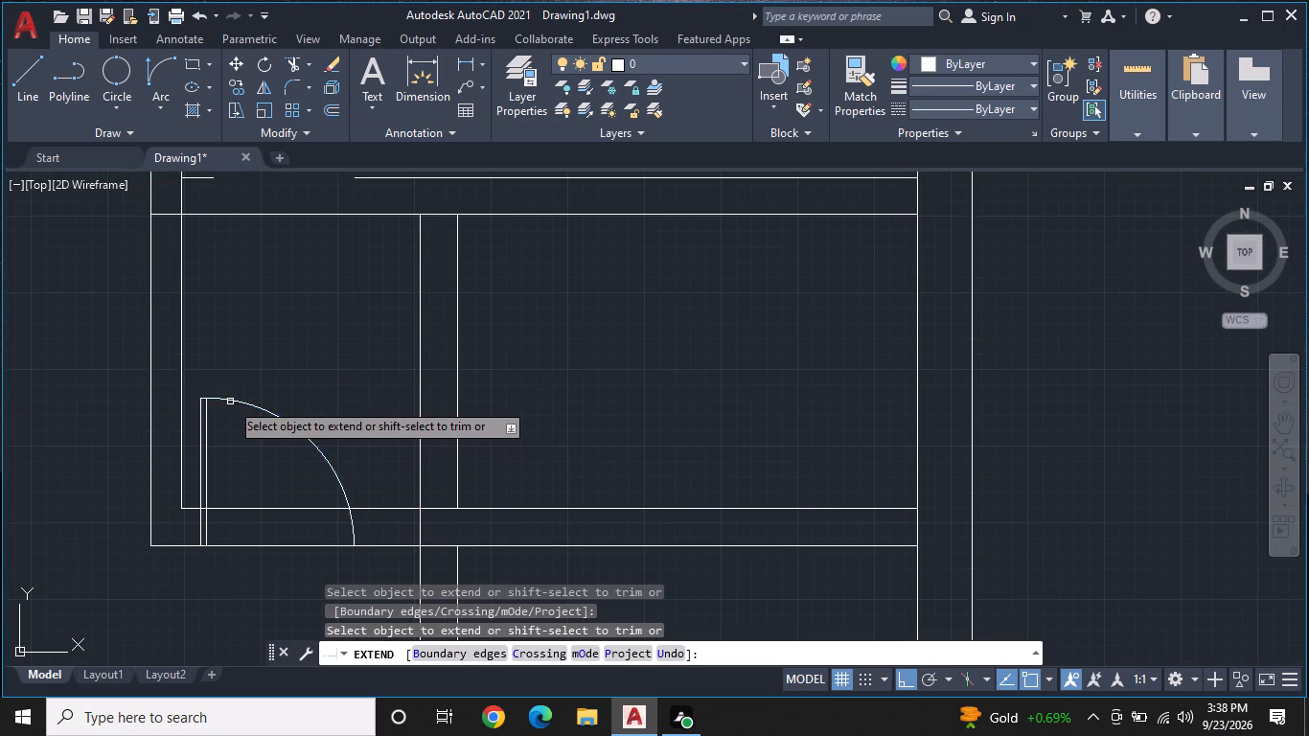
middle_drag(283, 349, 278, 472)
key(Escape)
Erase the small leftover line piece at the door's former place above the upper partition.
middle_drag(242, 238, 238, 305)
click(206, 260)
click(198, 260)
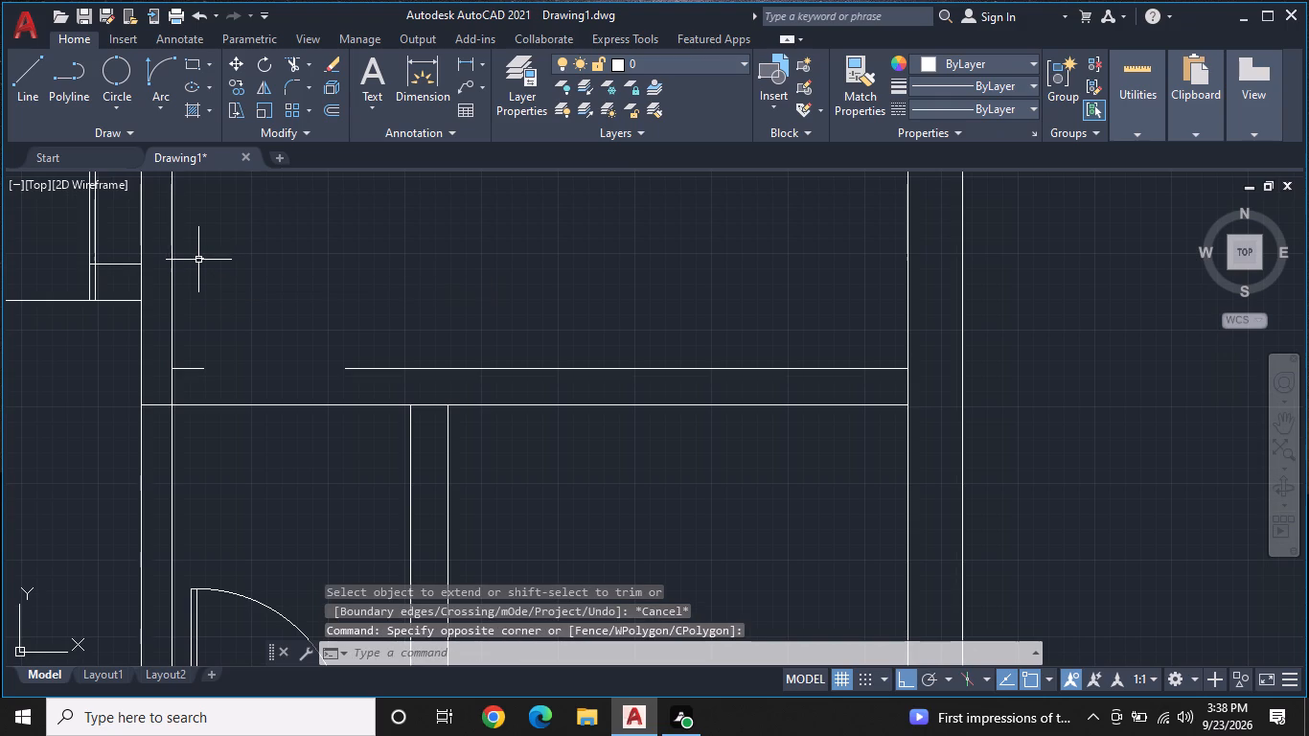
click(198, 259)
click(196, 260)
right_click(198, 261)
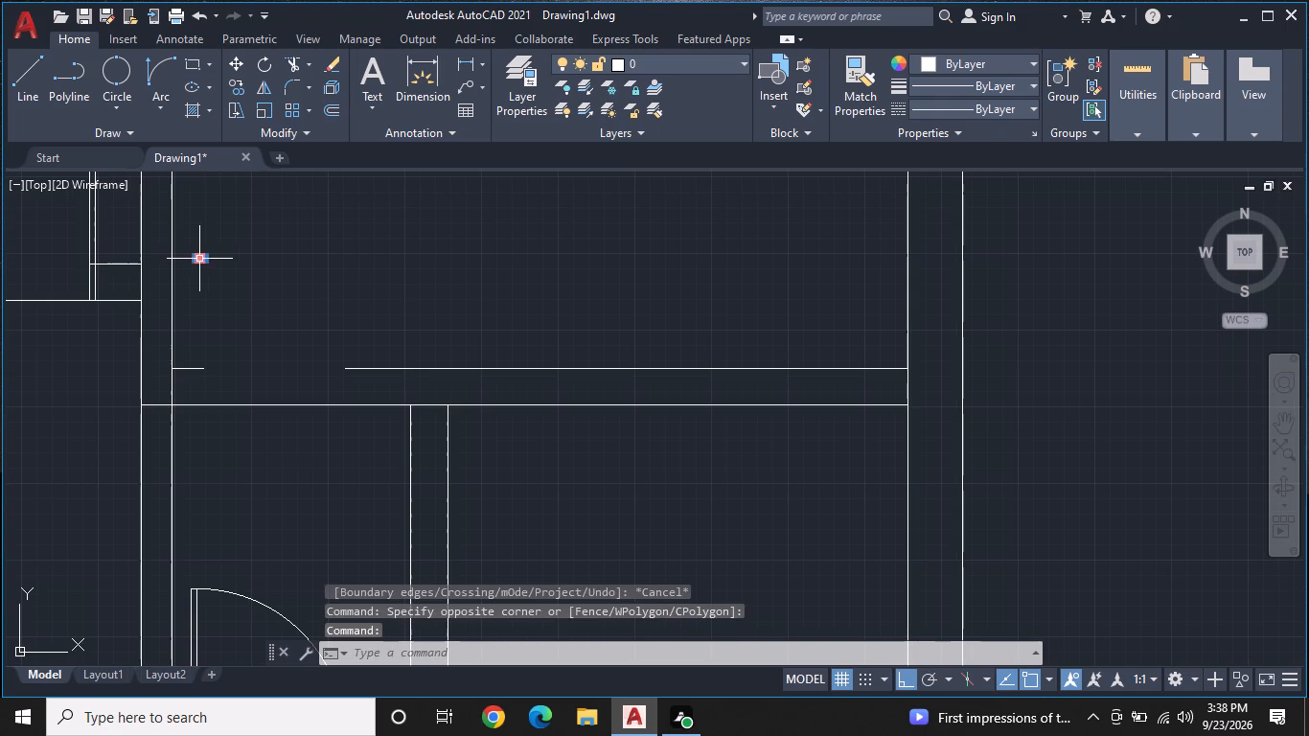
click(255, 348)
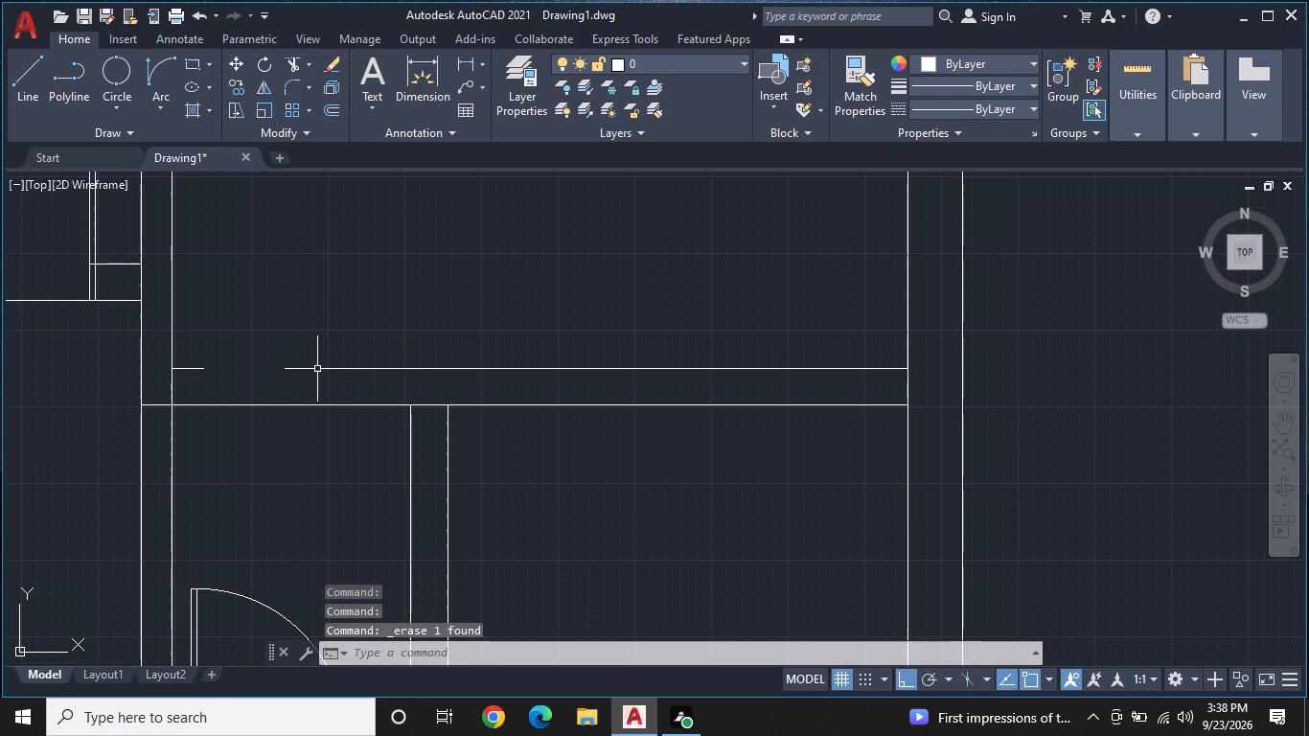
key(Escape)
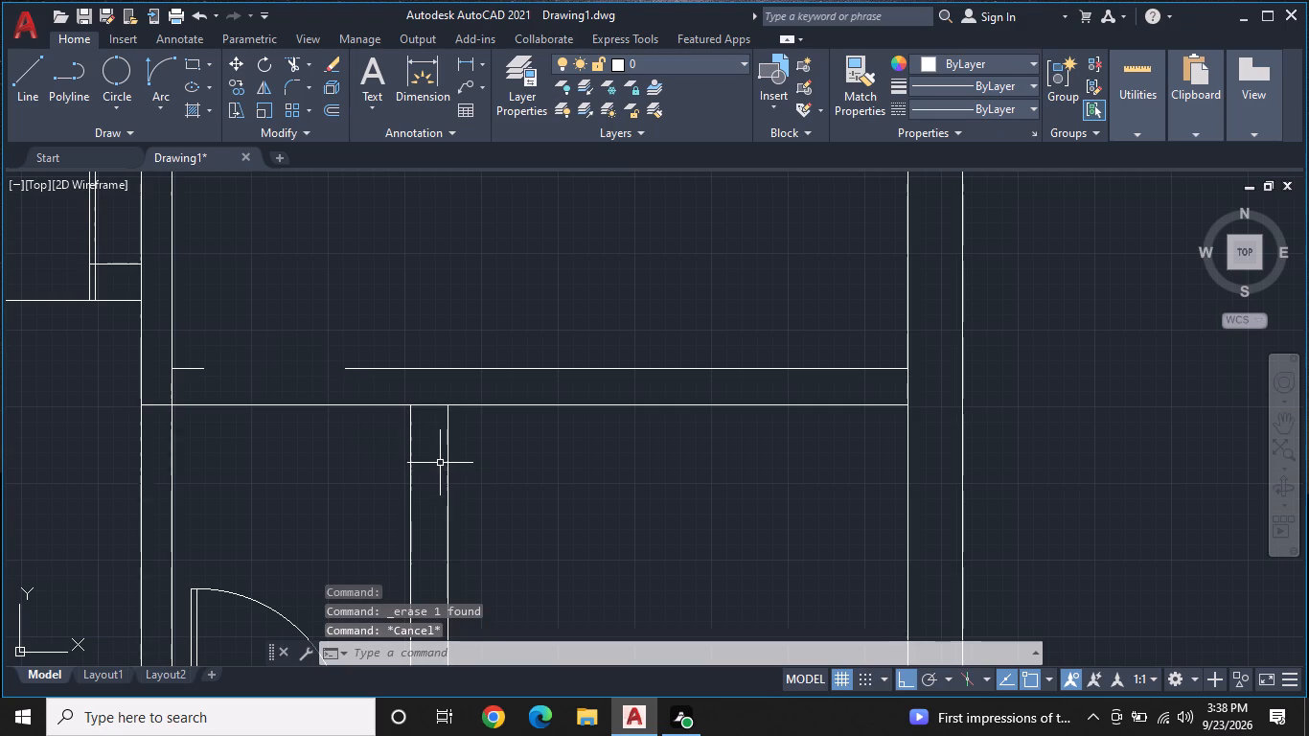
Extend the left line of the vertical partition beside the moved door up to the upper partition's upper line.
key(e)
text(X)
key(space)
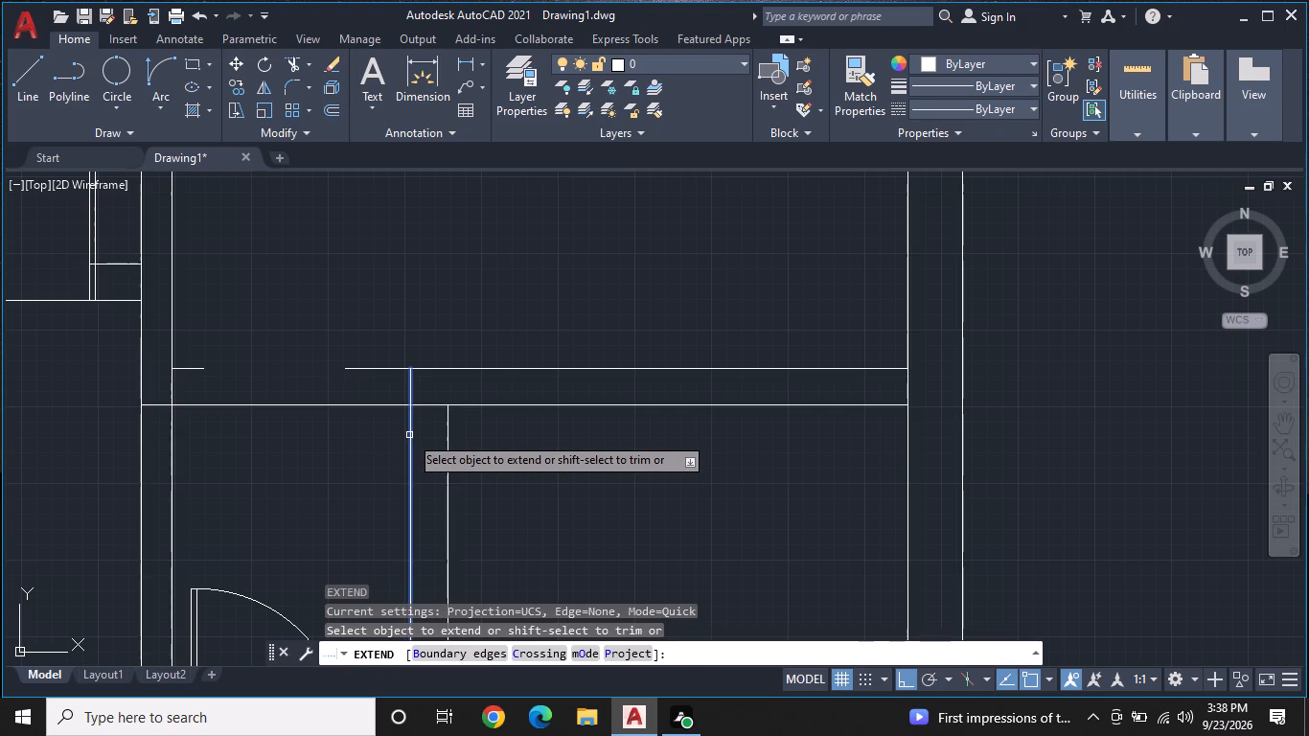
click(409, 435)
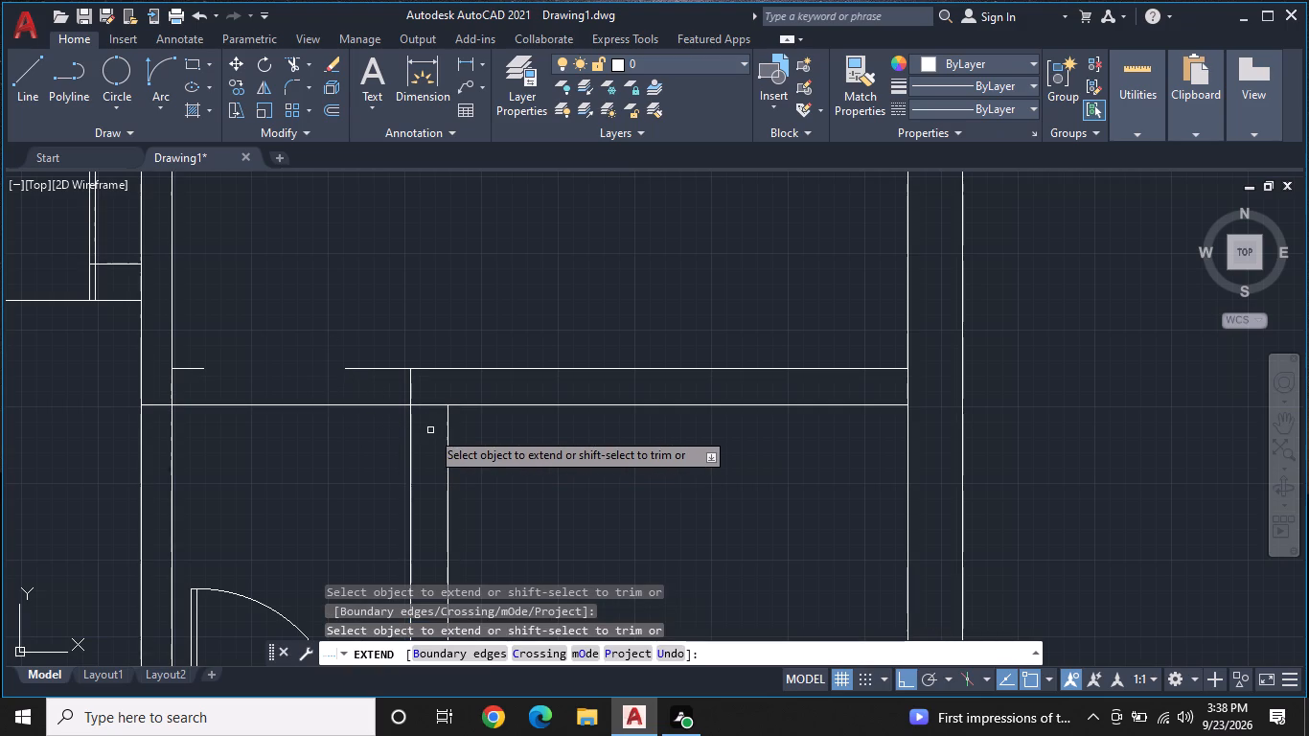
key(Escape)
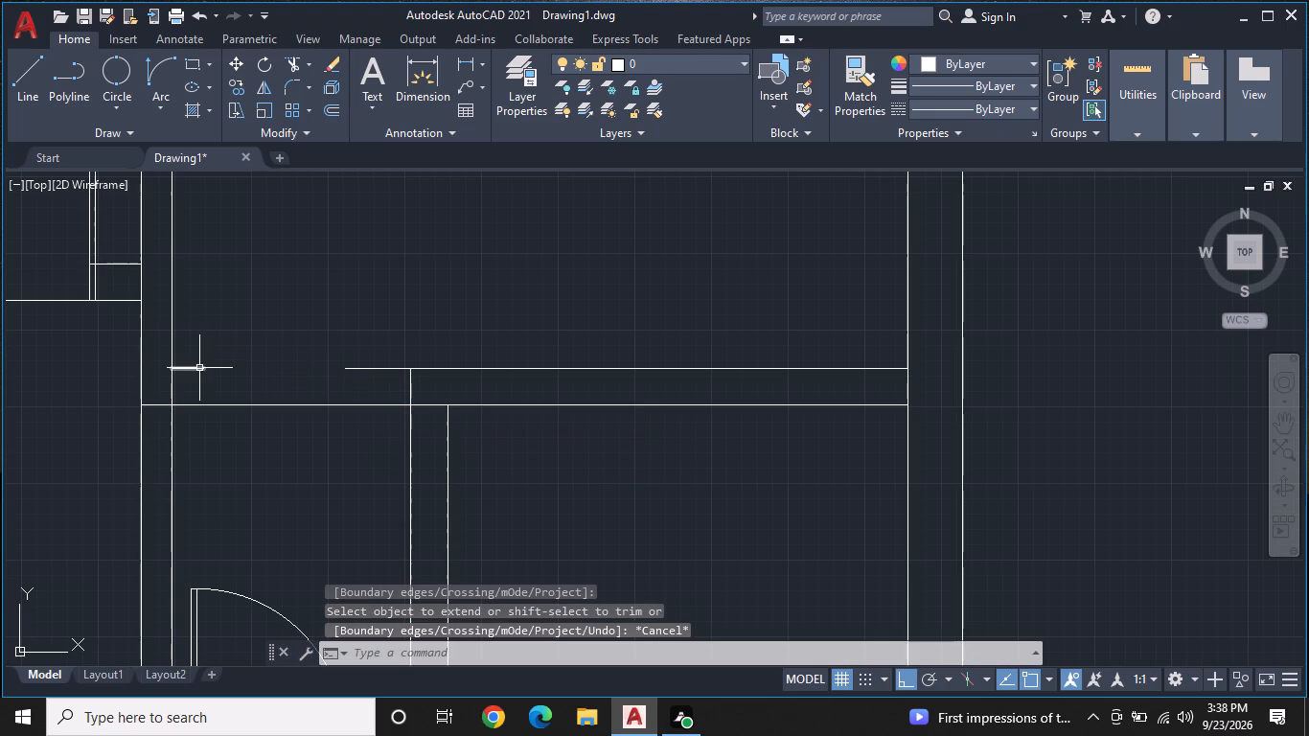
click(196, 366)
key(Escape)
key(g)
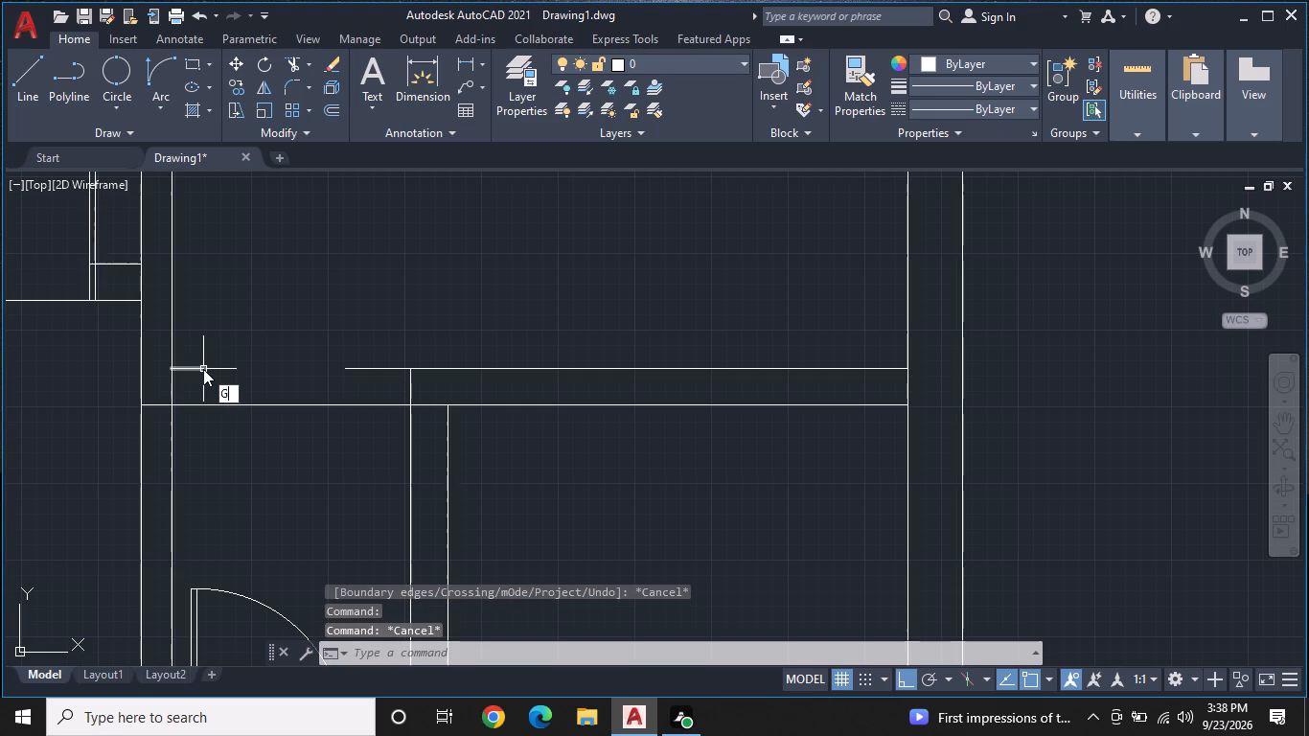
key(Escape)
Trim both lines of the upper partition between the long vertical wall and the shorter vertical partition beside the door.
text(TR)
key(space)
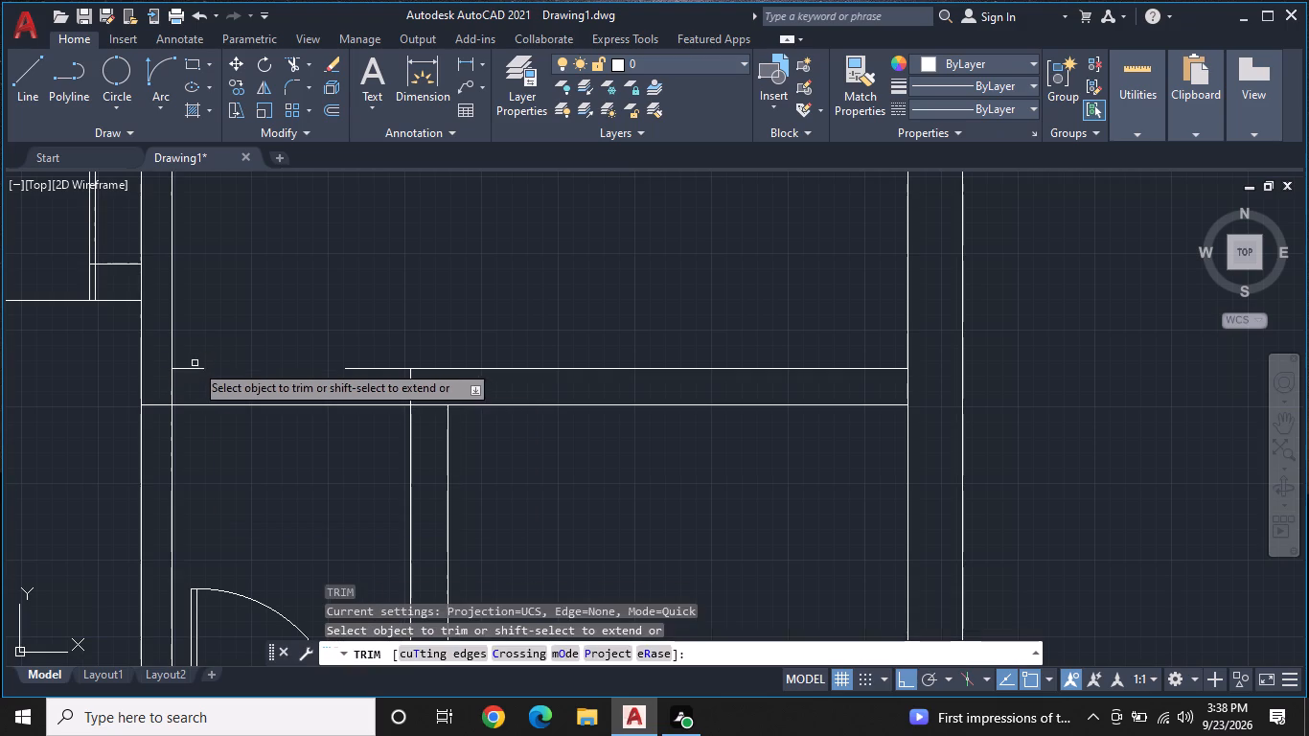
drag(193, 361, 192, 373)
click(192, 383)
click(194, 414)
click(200, 392)
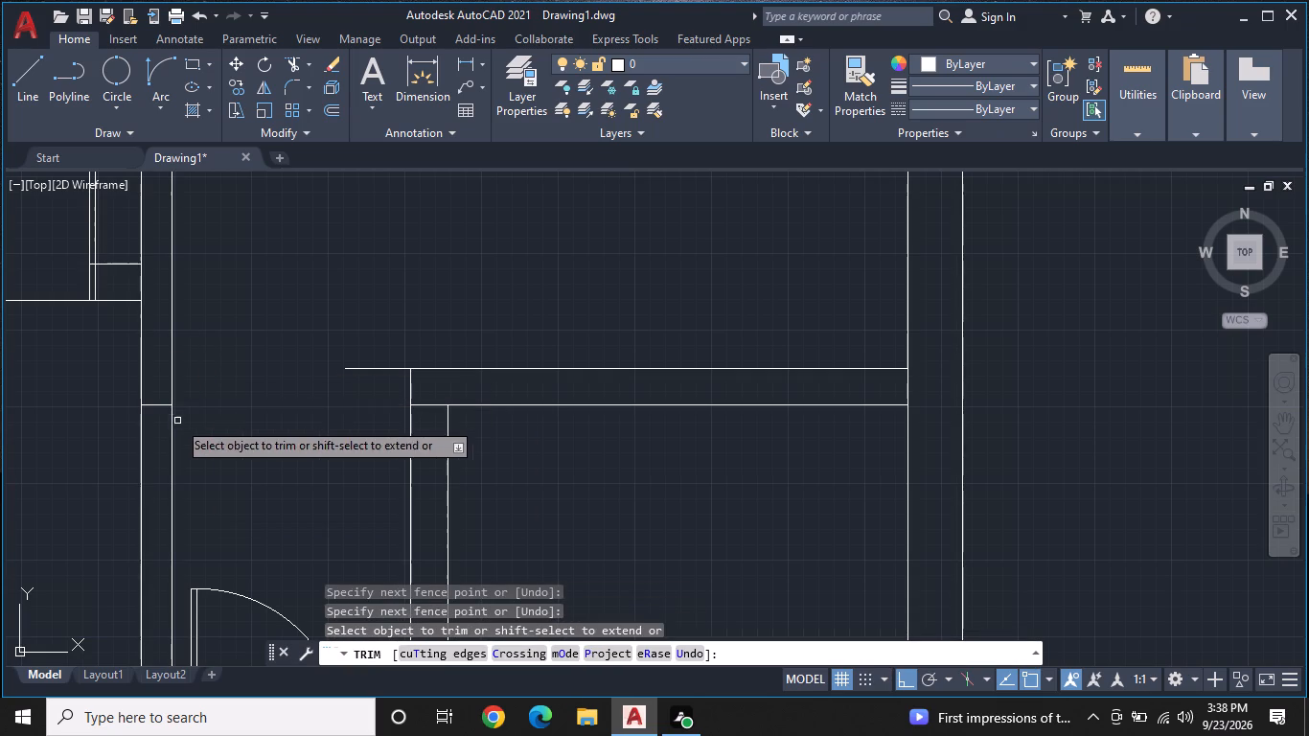
Trim the leftover partition line inside the long vertical wall and the upper line's overhang past the vertical partition's corner.
triple_click(160, 401)
click(157, 416)
click(157, 423)
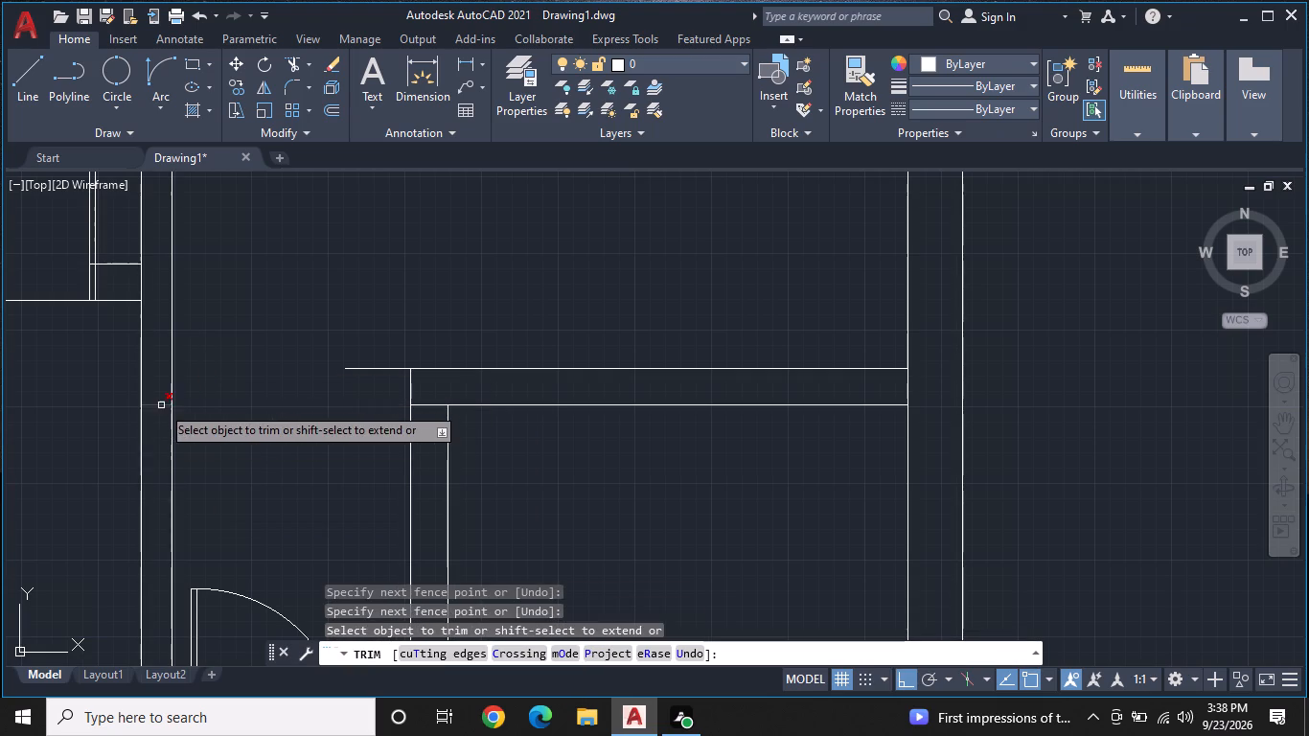
click(162, 403)
click(365, 370)
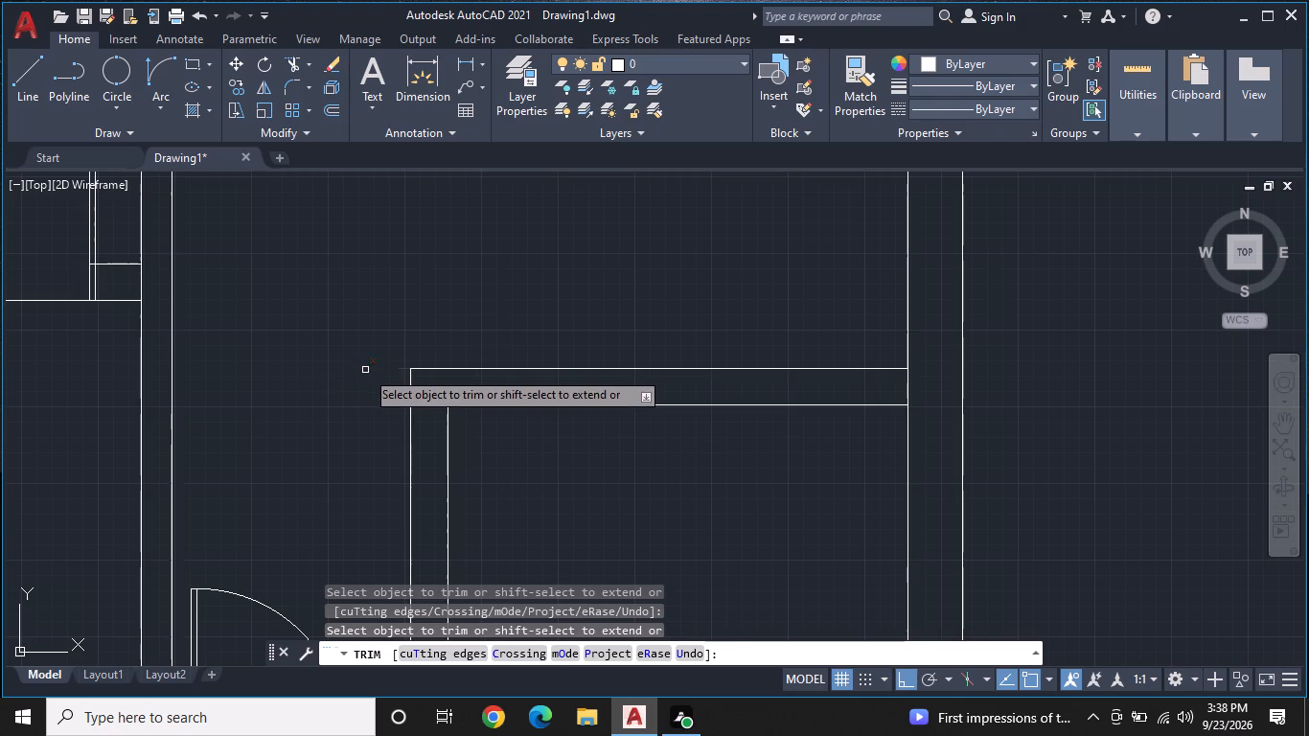
scroll(352, 397, down, 2)
middle_drag(320, 371, 266, 328)
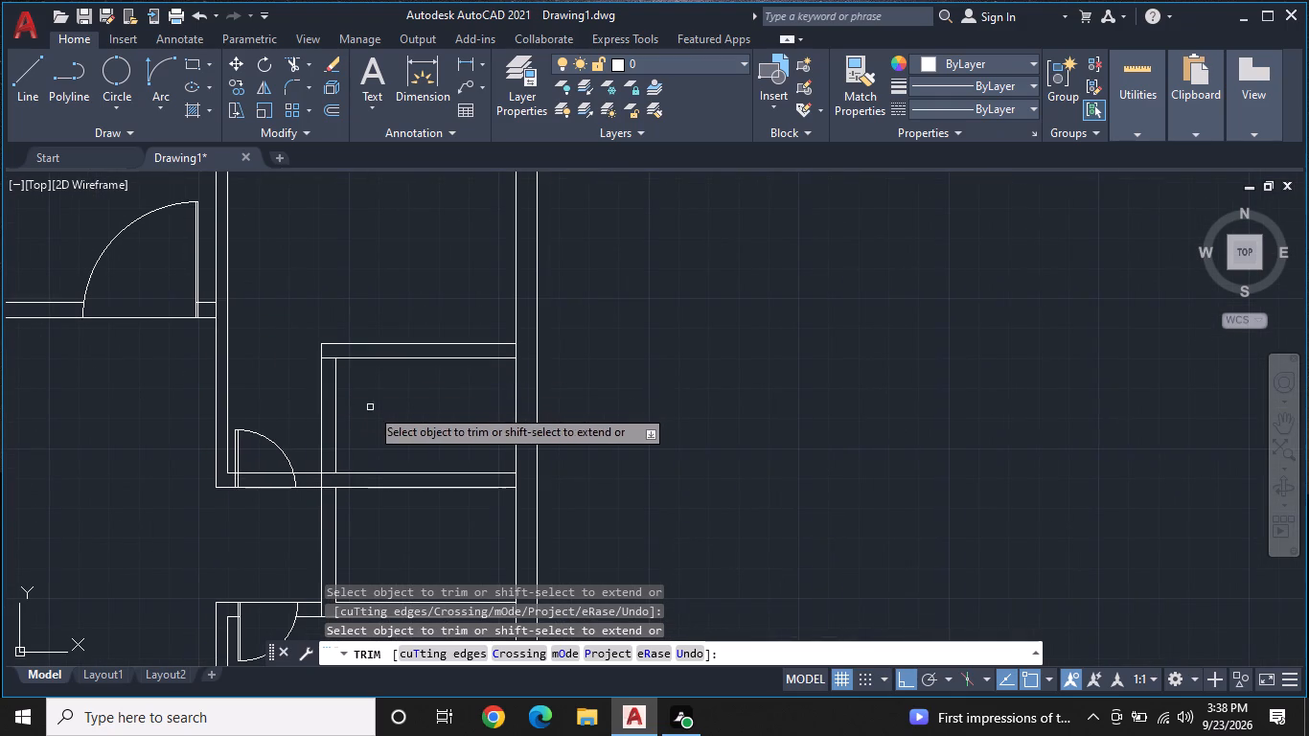
middle_drag(381, 403, 389, 444)
scroll(349, 426, up, 1)
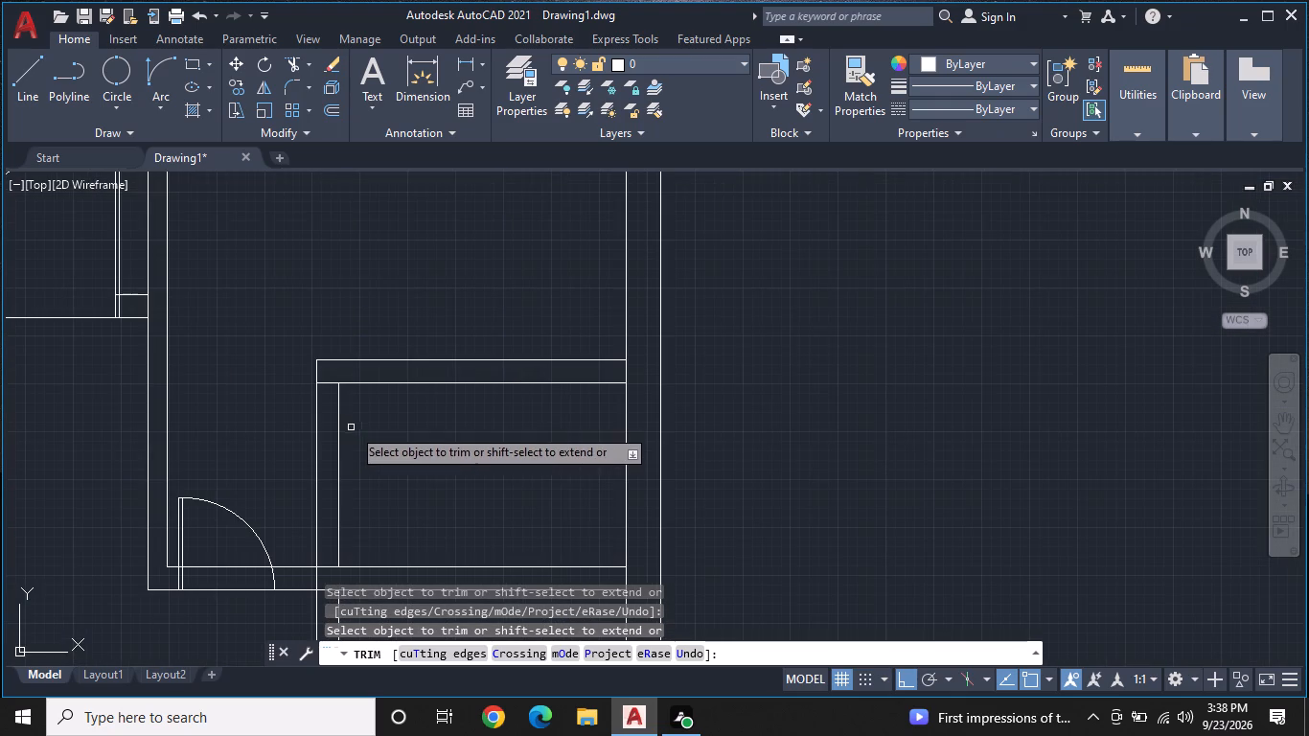
middle_drag(363, 409, 383, 366)
key(Escape)
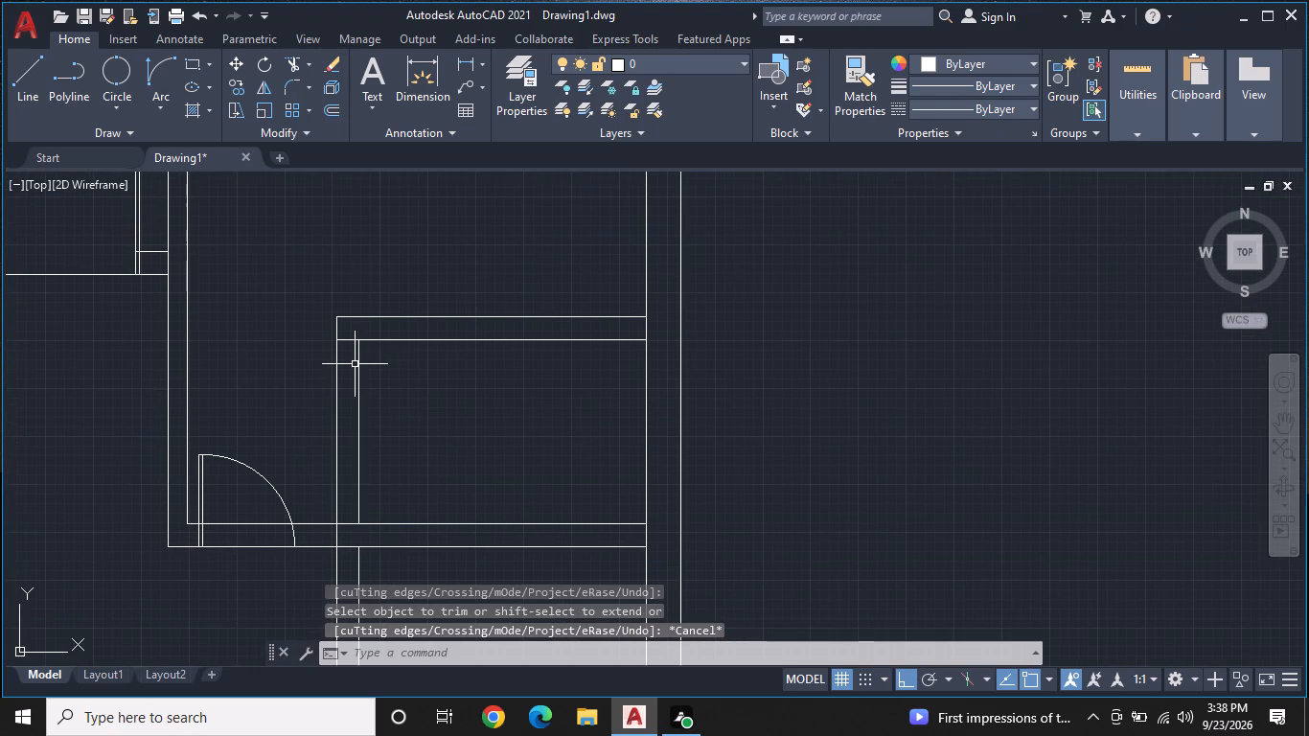
Draw a short horizontal jamb line across the vertical partition, just below the upper partition's lower line.
text(L)
key(space)
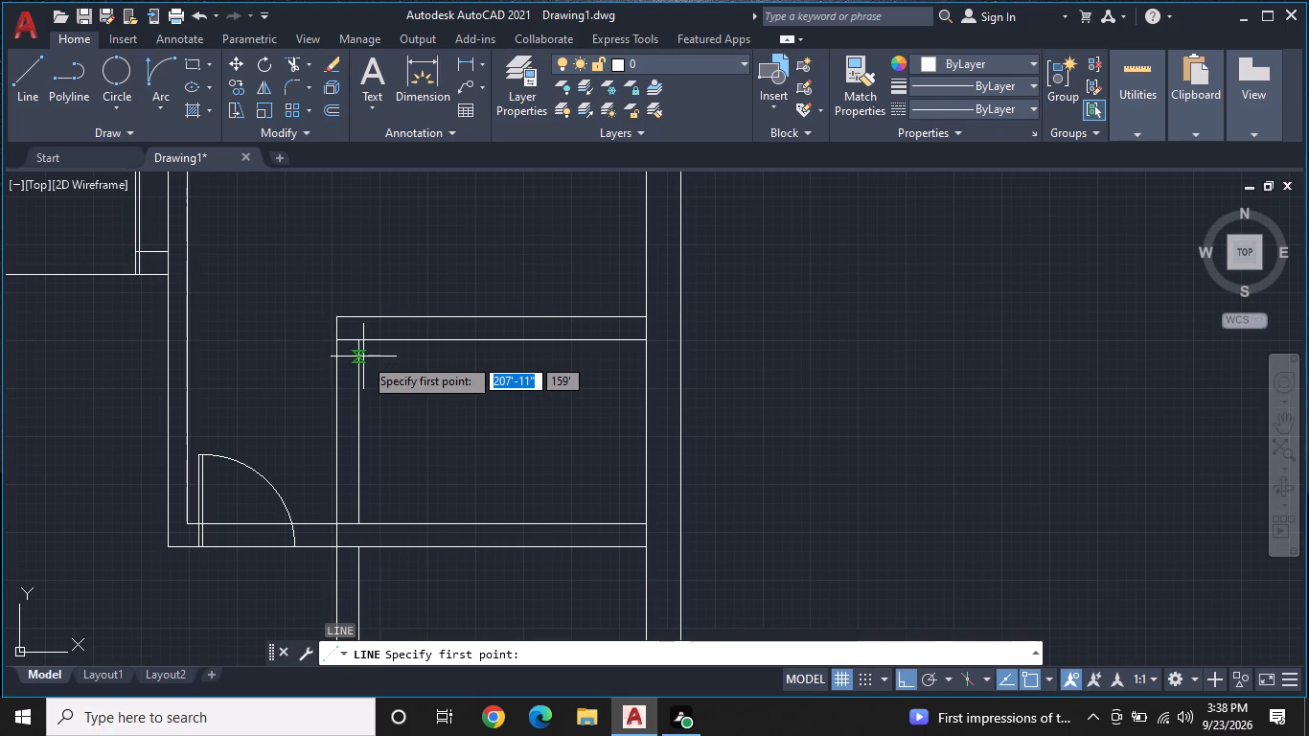
scroll(363, 356, up, 1)
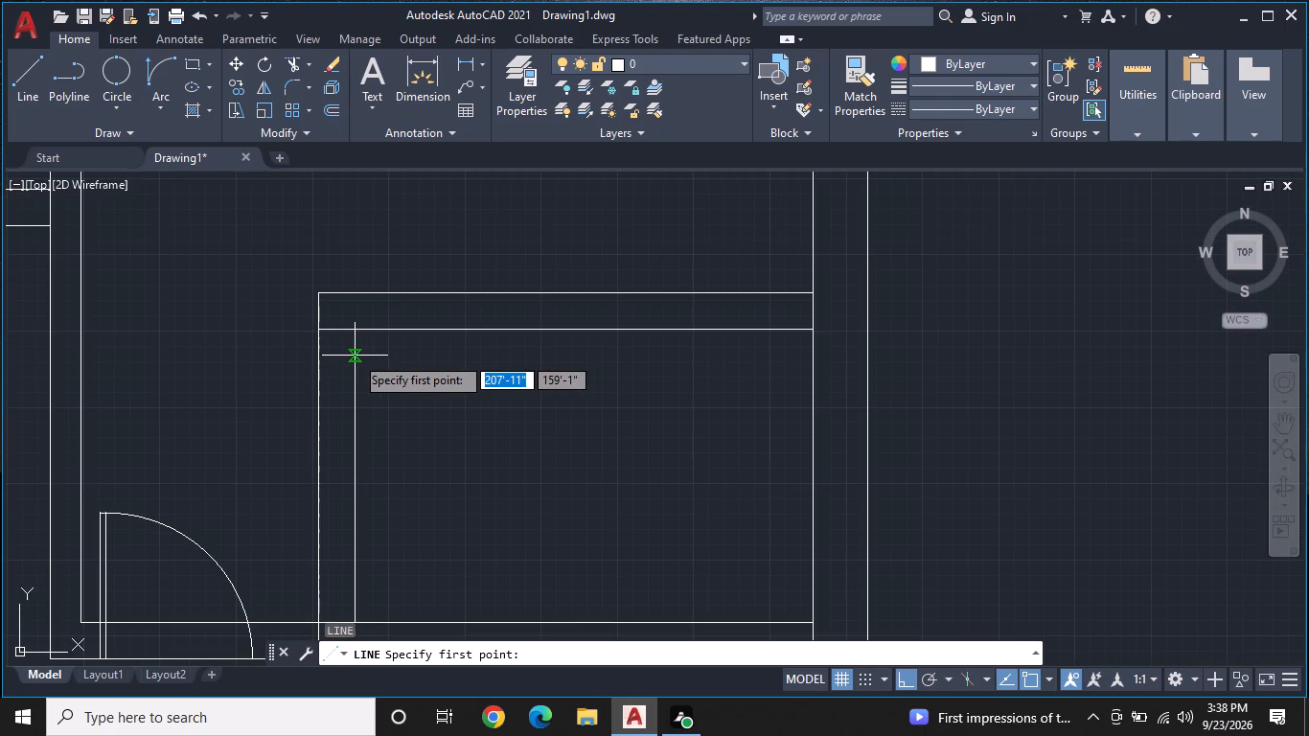
click(354, 352)
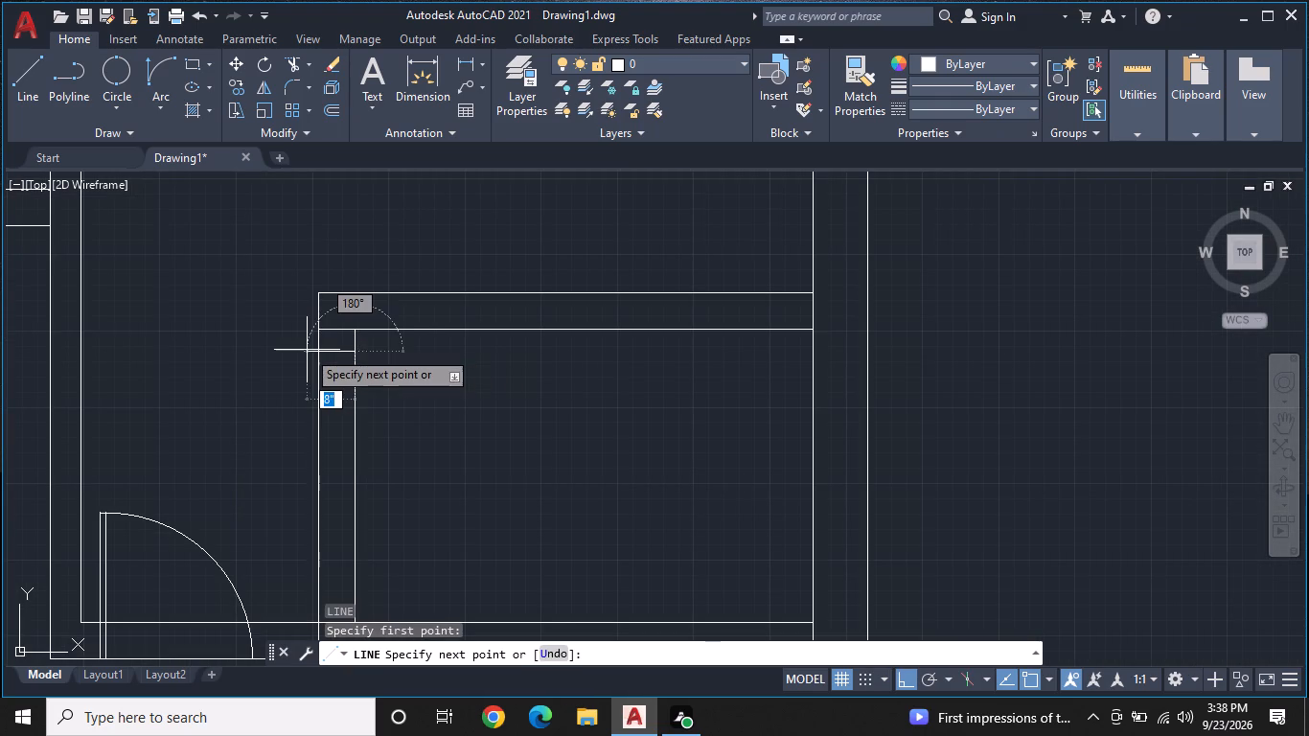
click(312, 353)
key(Escape)
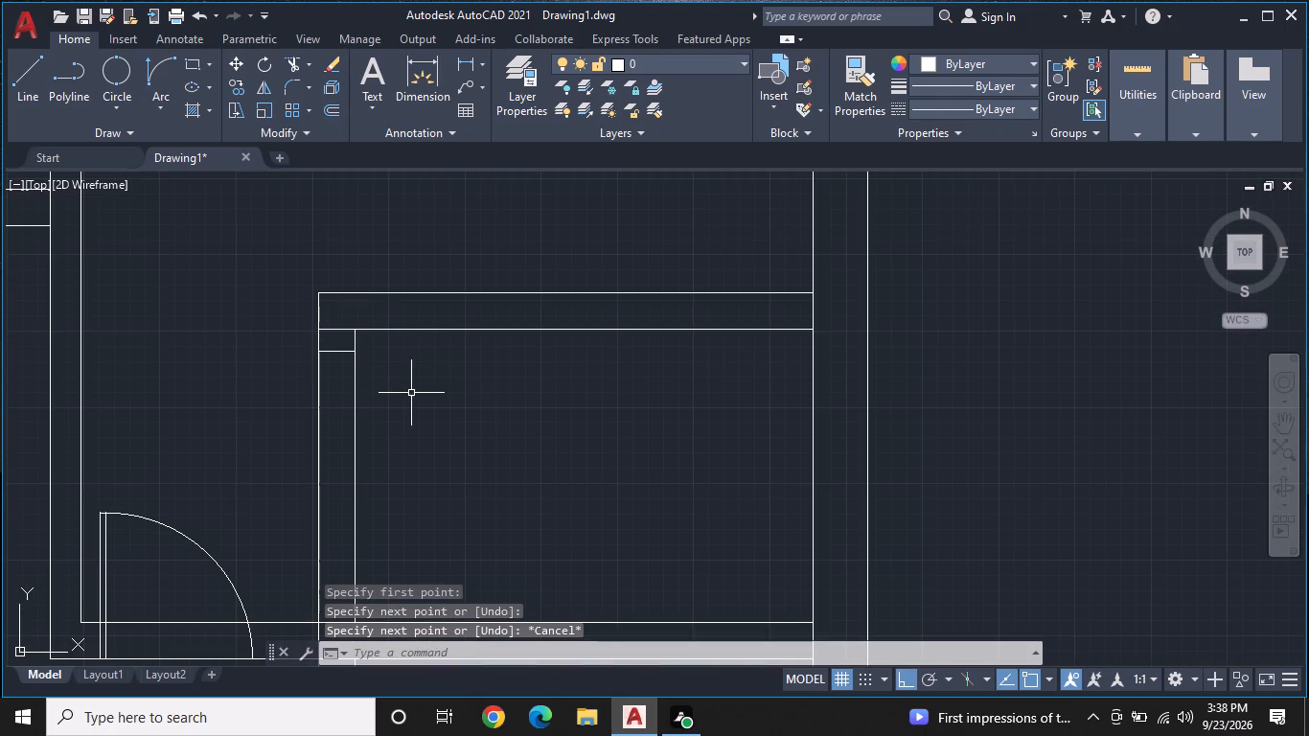
Draw a 2'6" by 1" door leaf extending into the room from the jamb line's outer end.
middle_drag(410, 398, 356, 400)
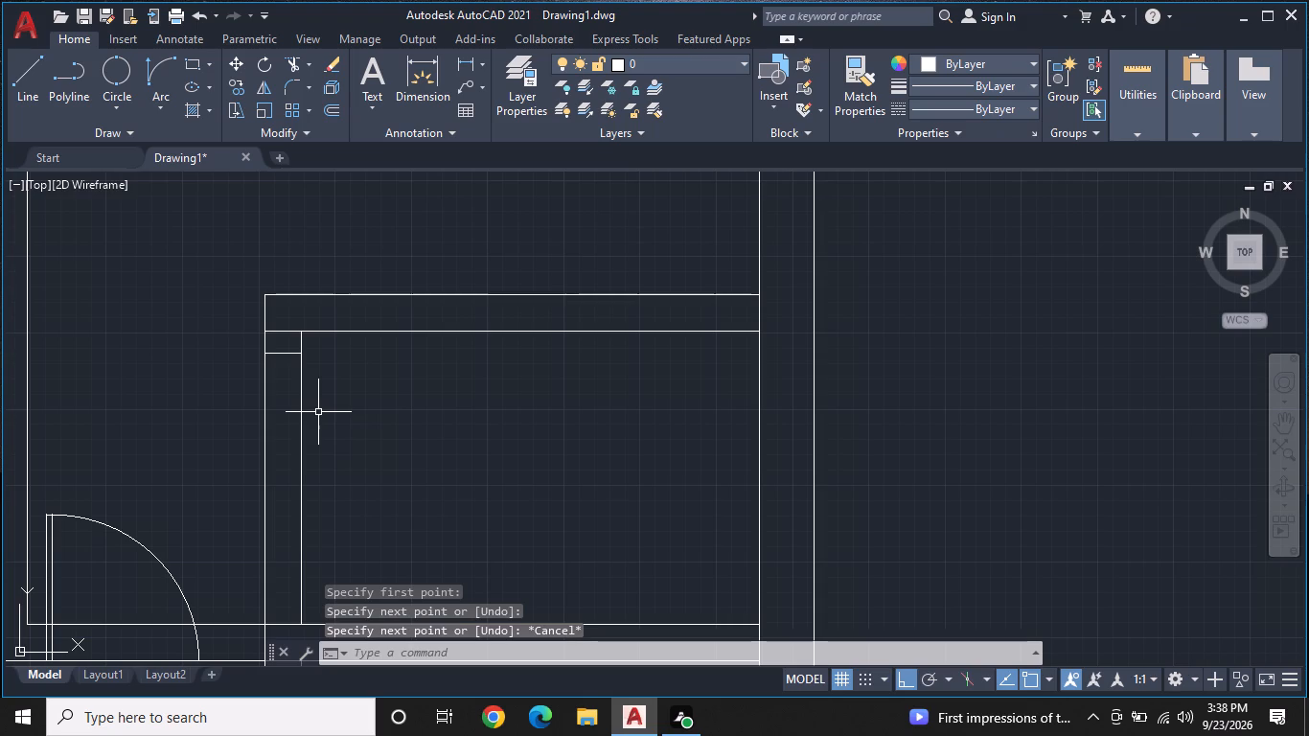
text(L)
key(space)
double_click(261, 355)
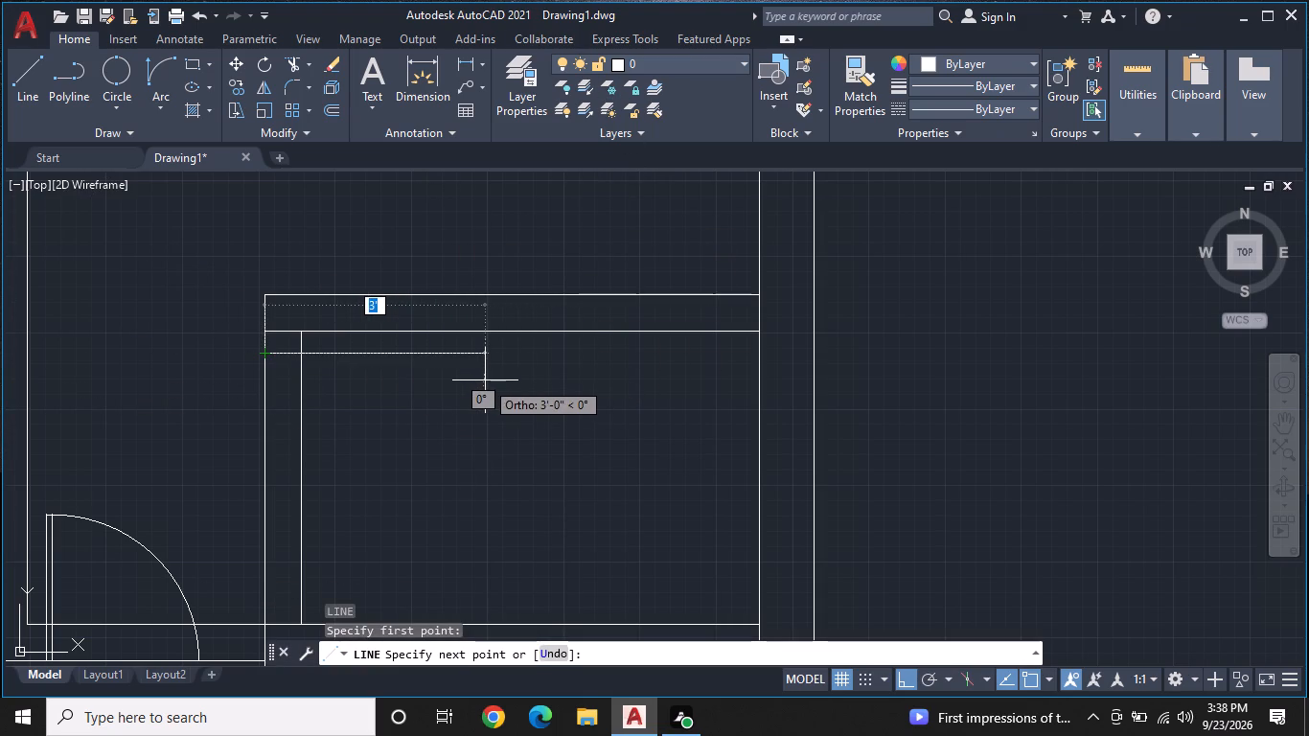
key(2)
key(apostrophe)
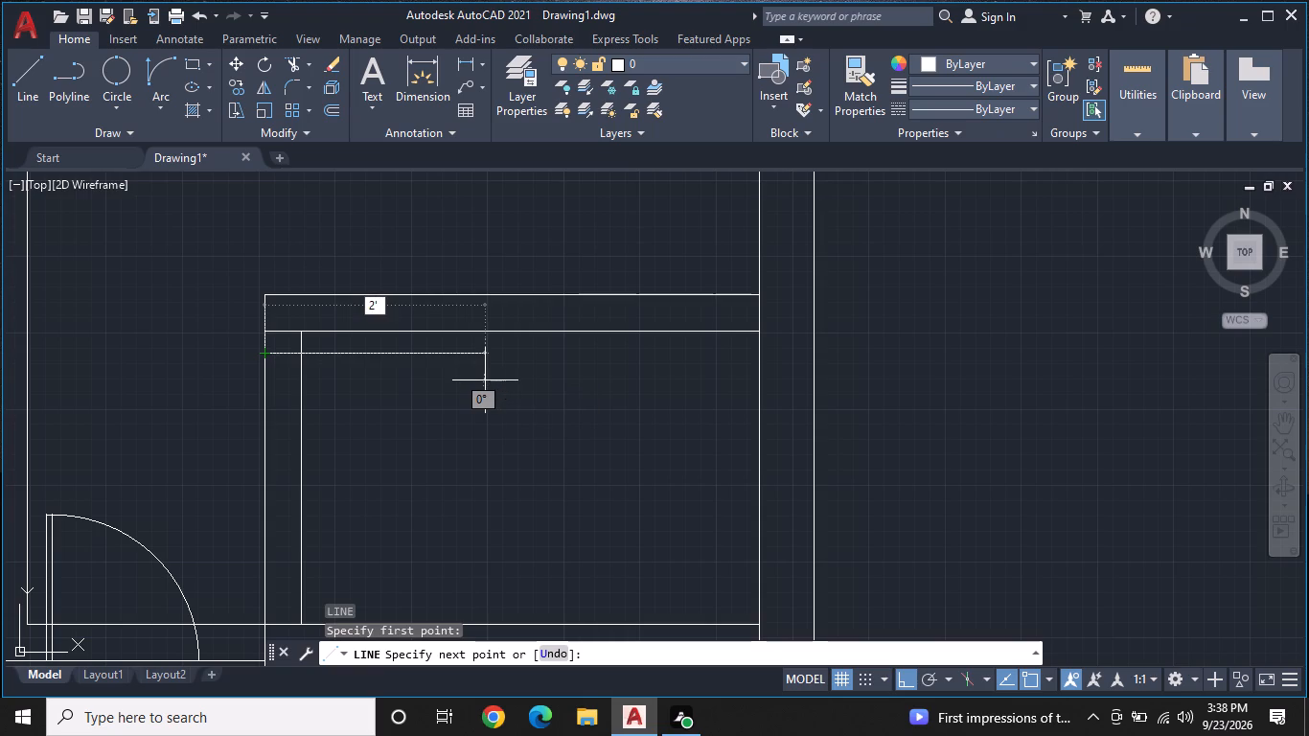
text(6")
key(Return)
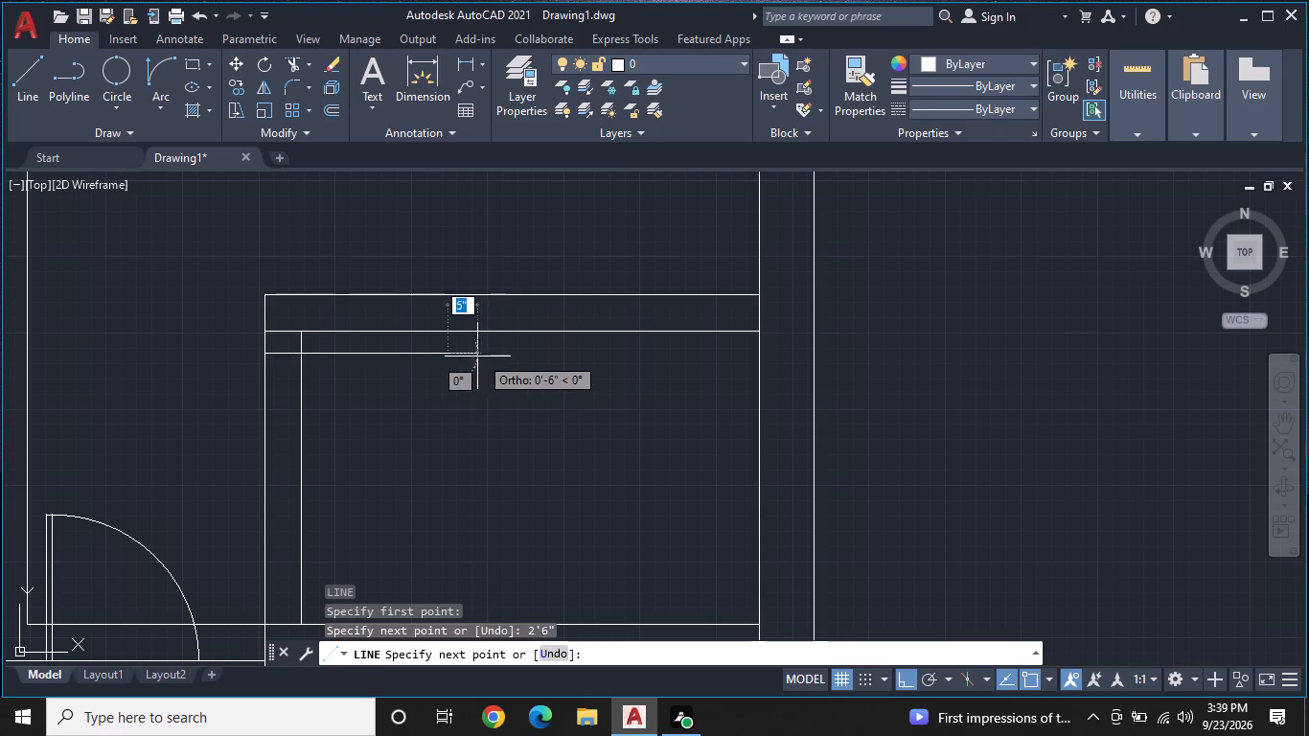
text(1")
key(Return)
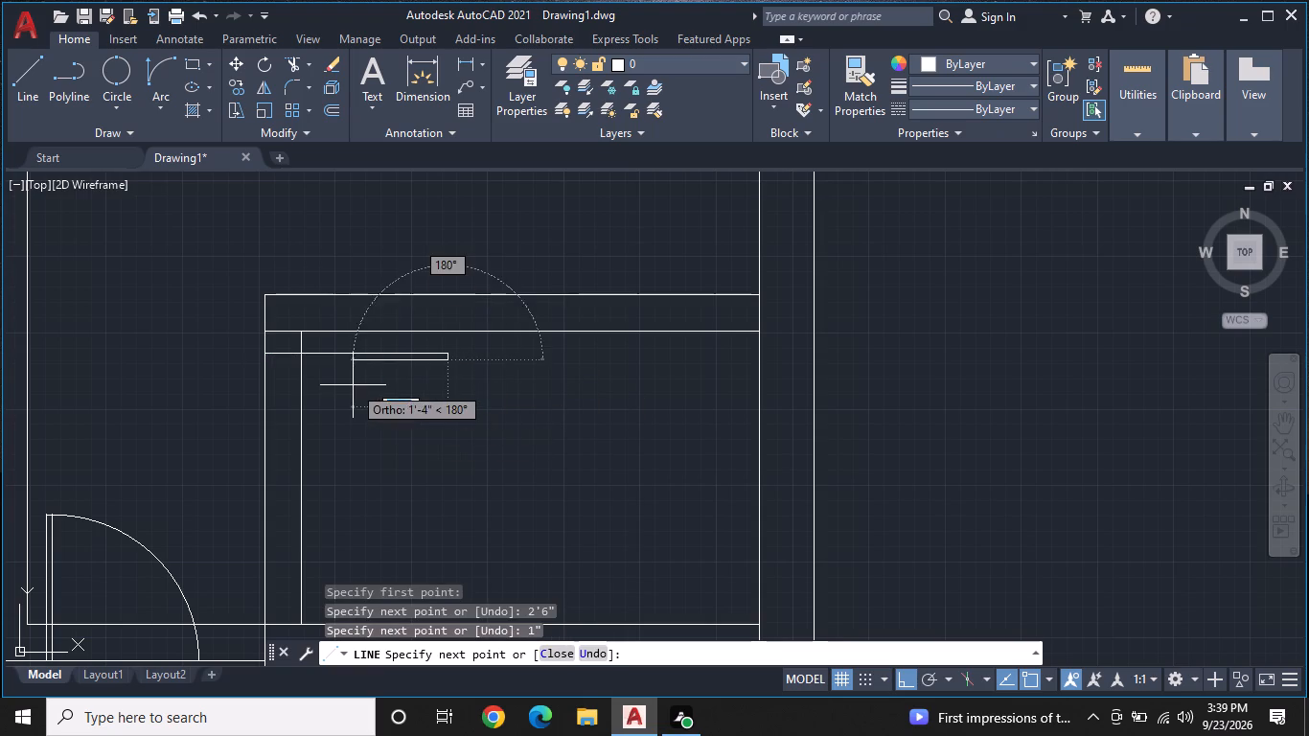
text(2'6")
key(Return)
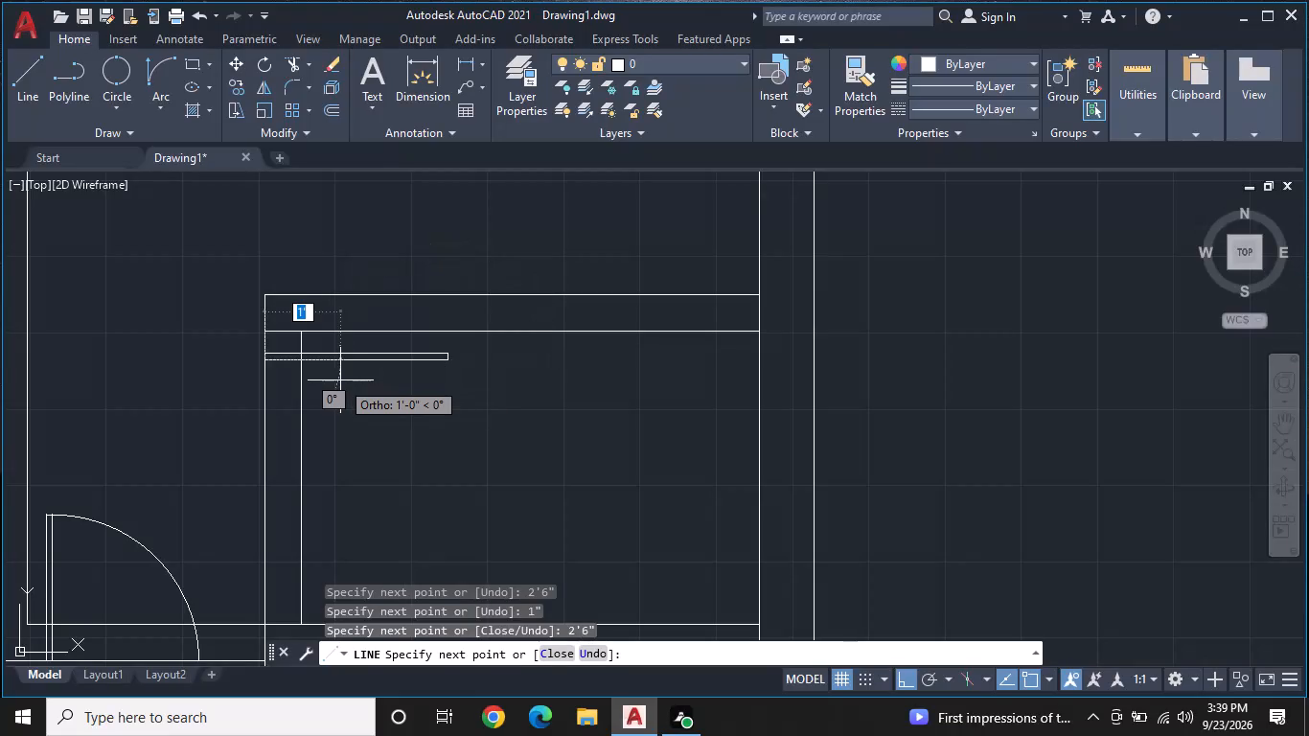
key(Escape)
Draw a 2'6" line down the vertical partition's outer line from the door leaf's upper hinge corner.
middle_drag(347, 384, 359, 365)
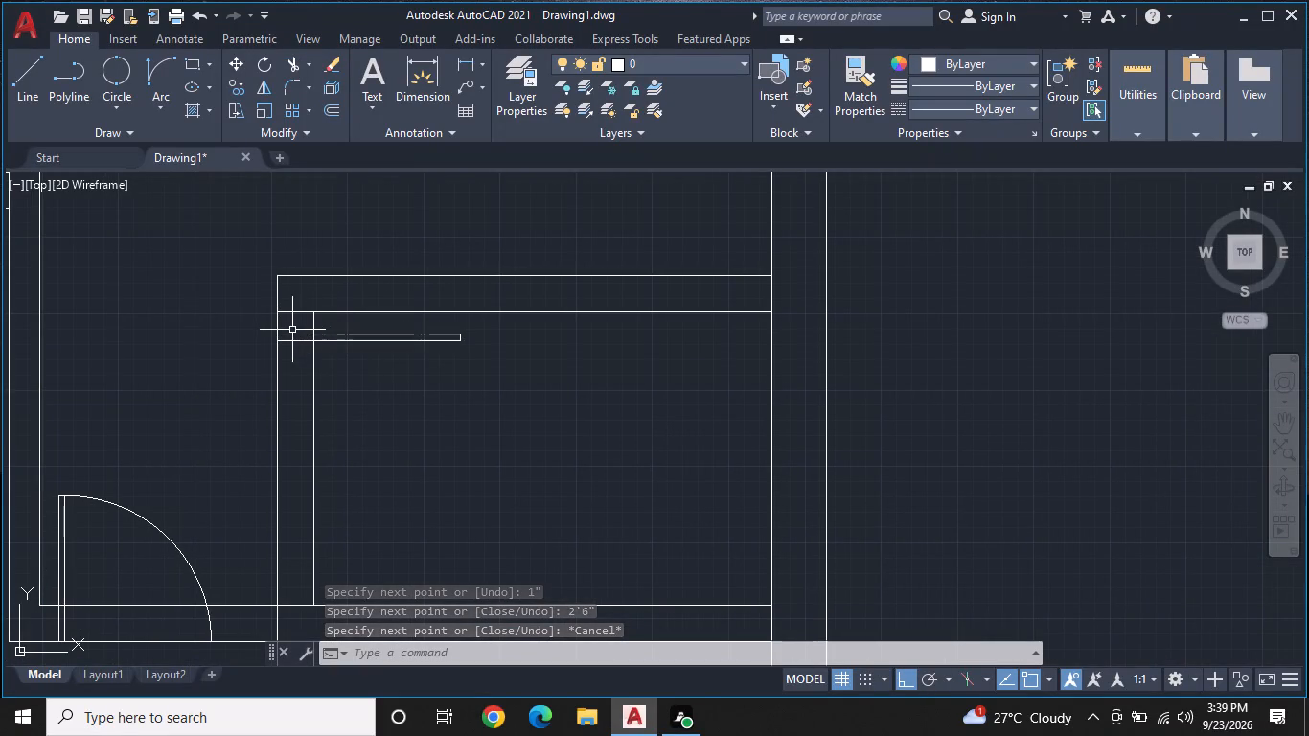
text(L)
key(space)
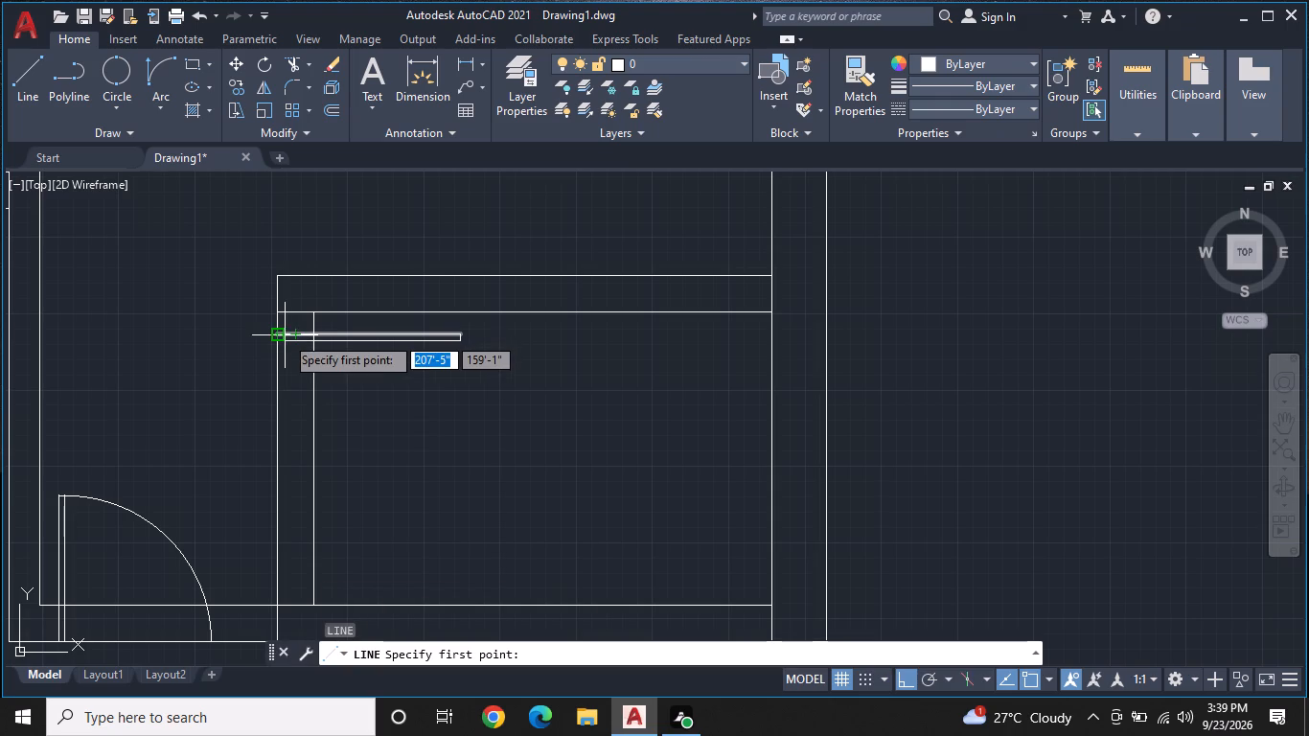
scroll(283, 338, up, 2)
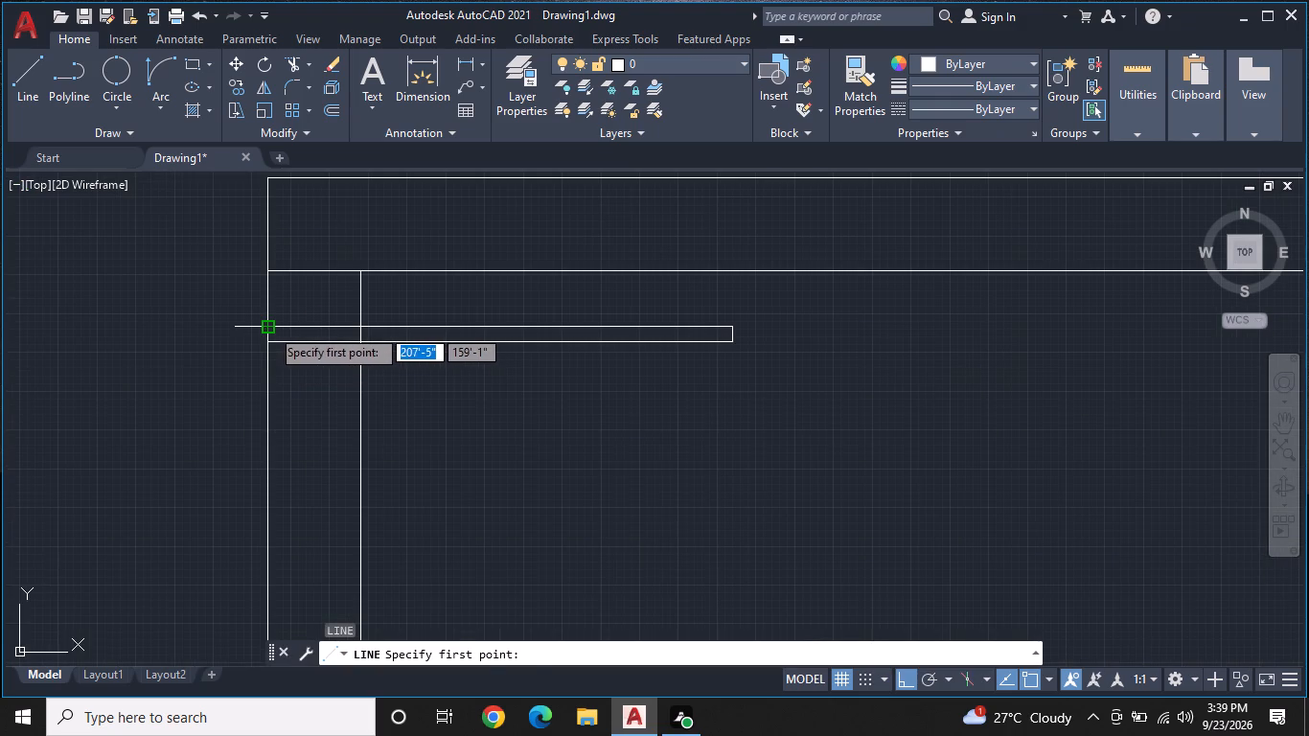
click(269, 329)
key(2)
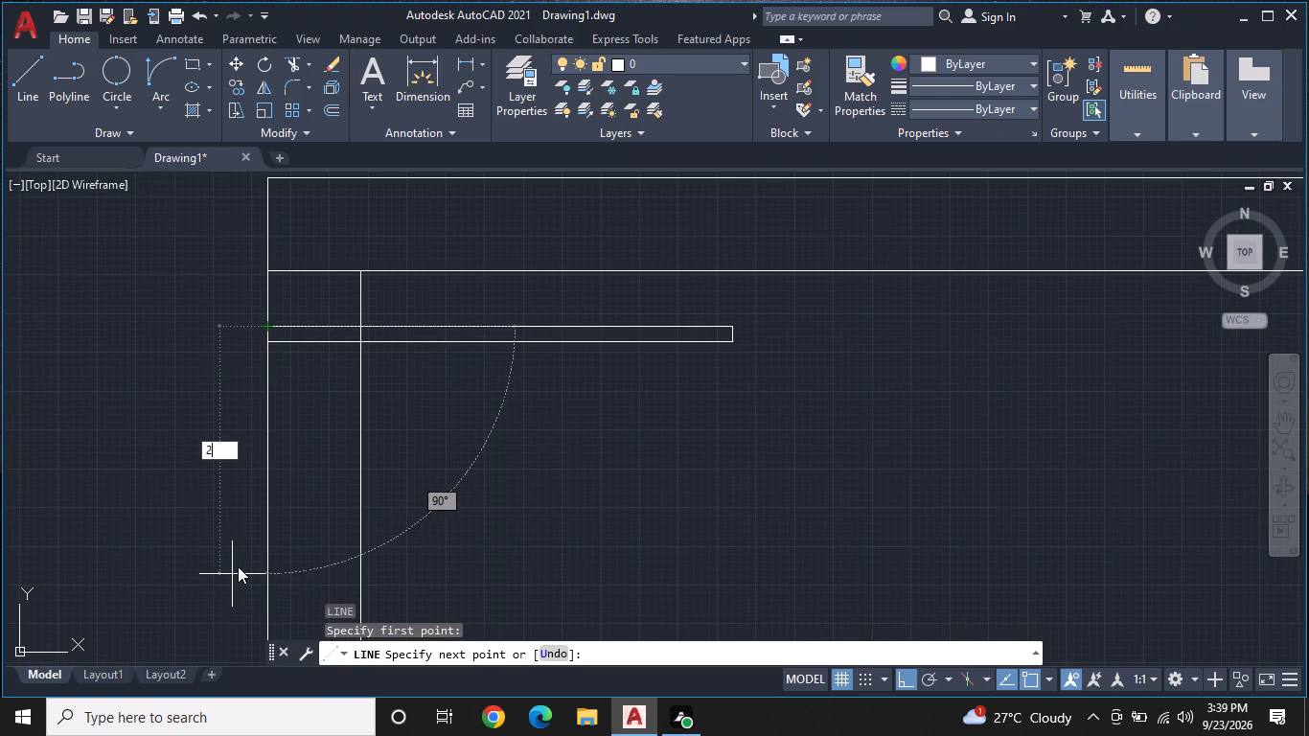
key(apostrophe)
text(6")
key(Return)
middle_drag(254, 533, 291, 379)
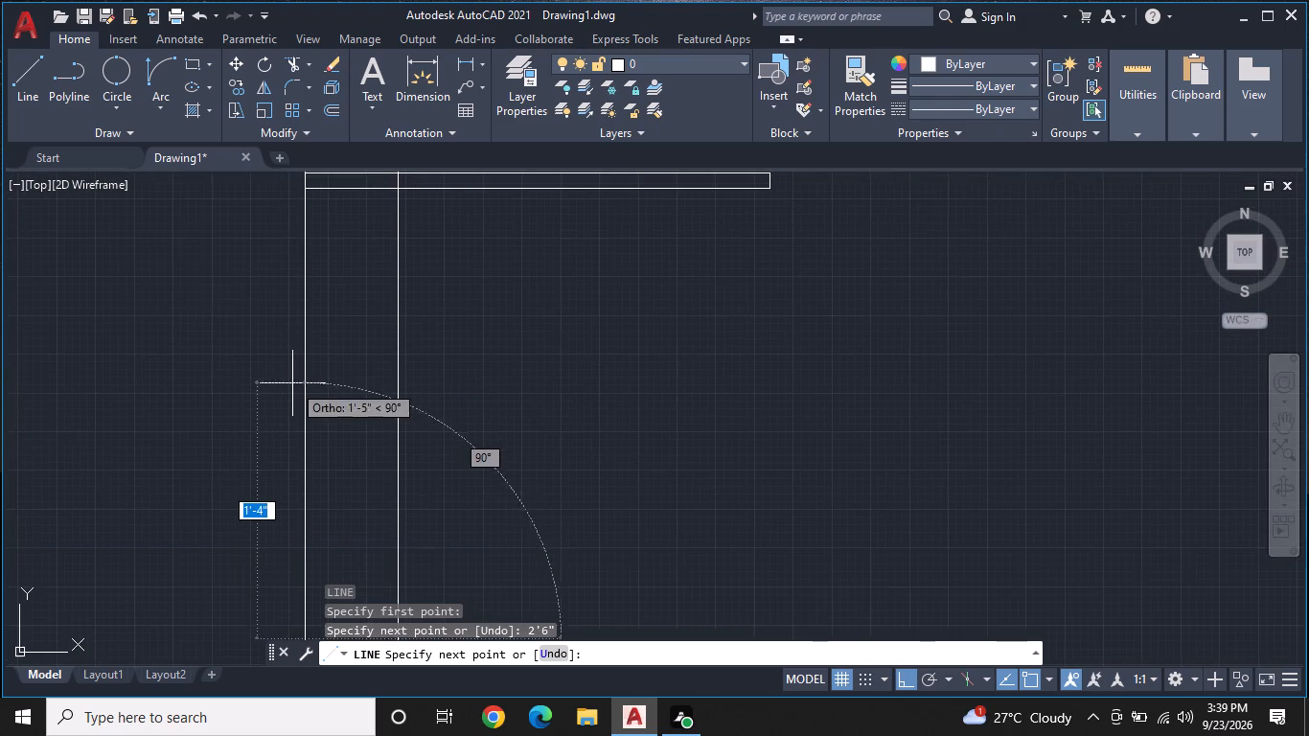
scroll(296, 394, down, 2)
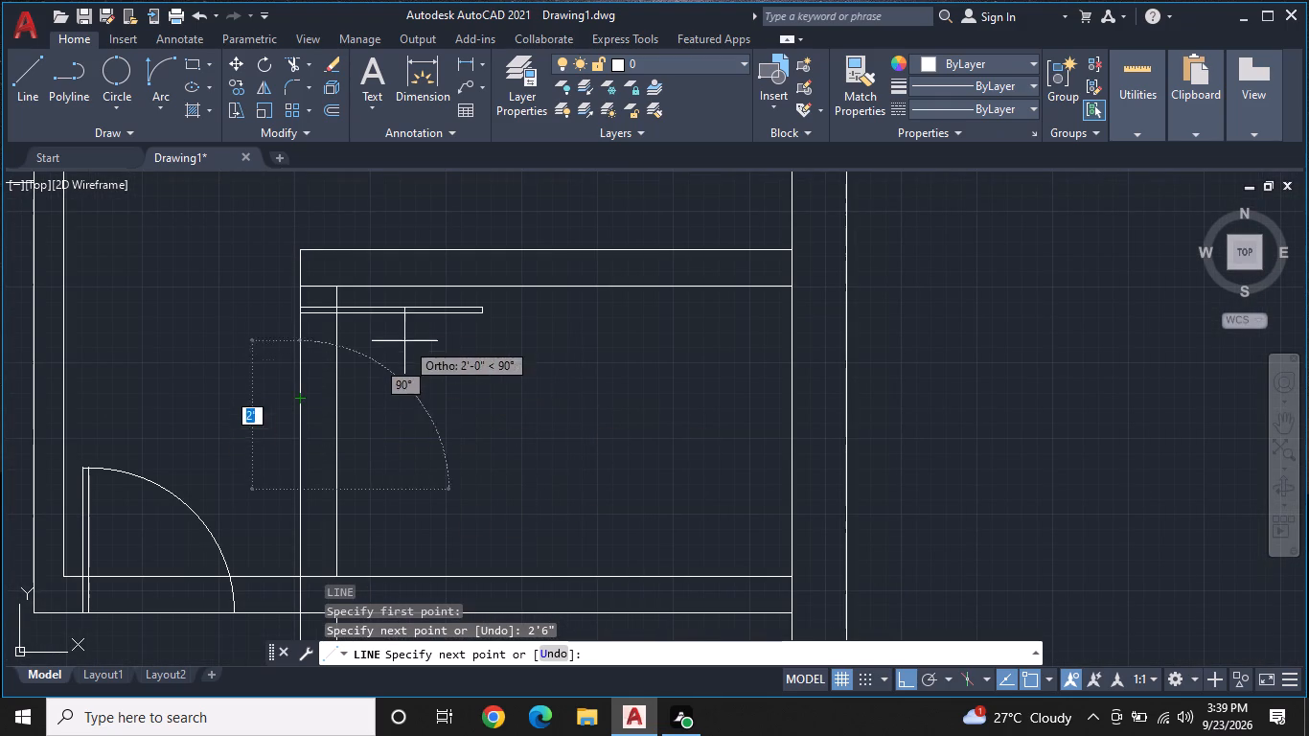
key(Escape)
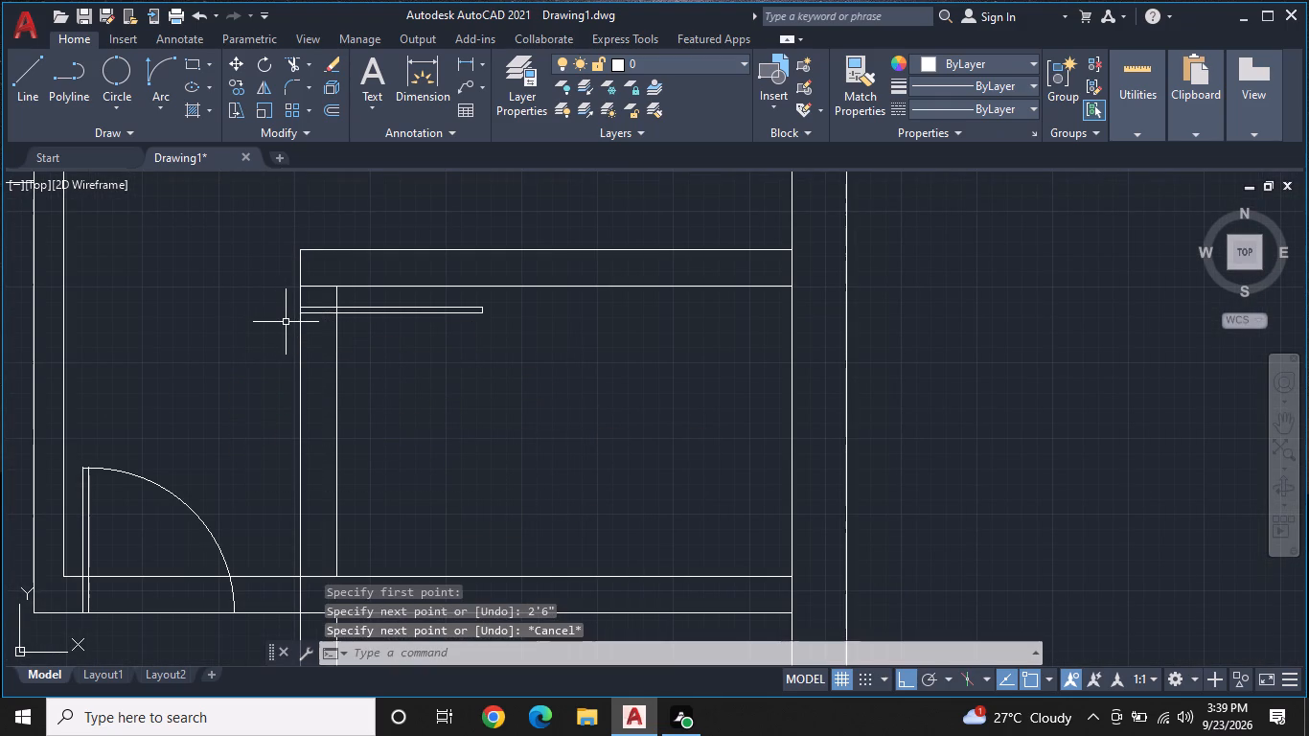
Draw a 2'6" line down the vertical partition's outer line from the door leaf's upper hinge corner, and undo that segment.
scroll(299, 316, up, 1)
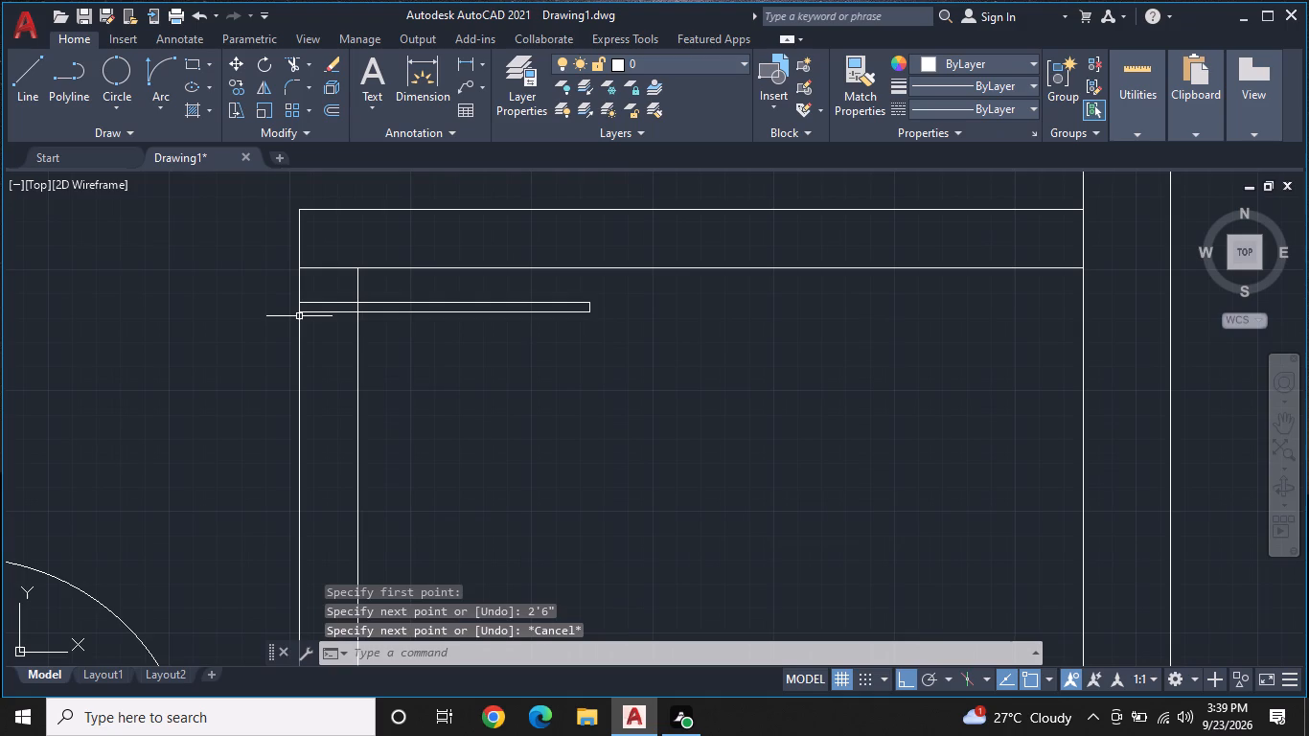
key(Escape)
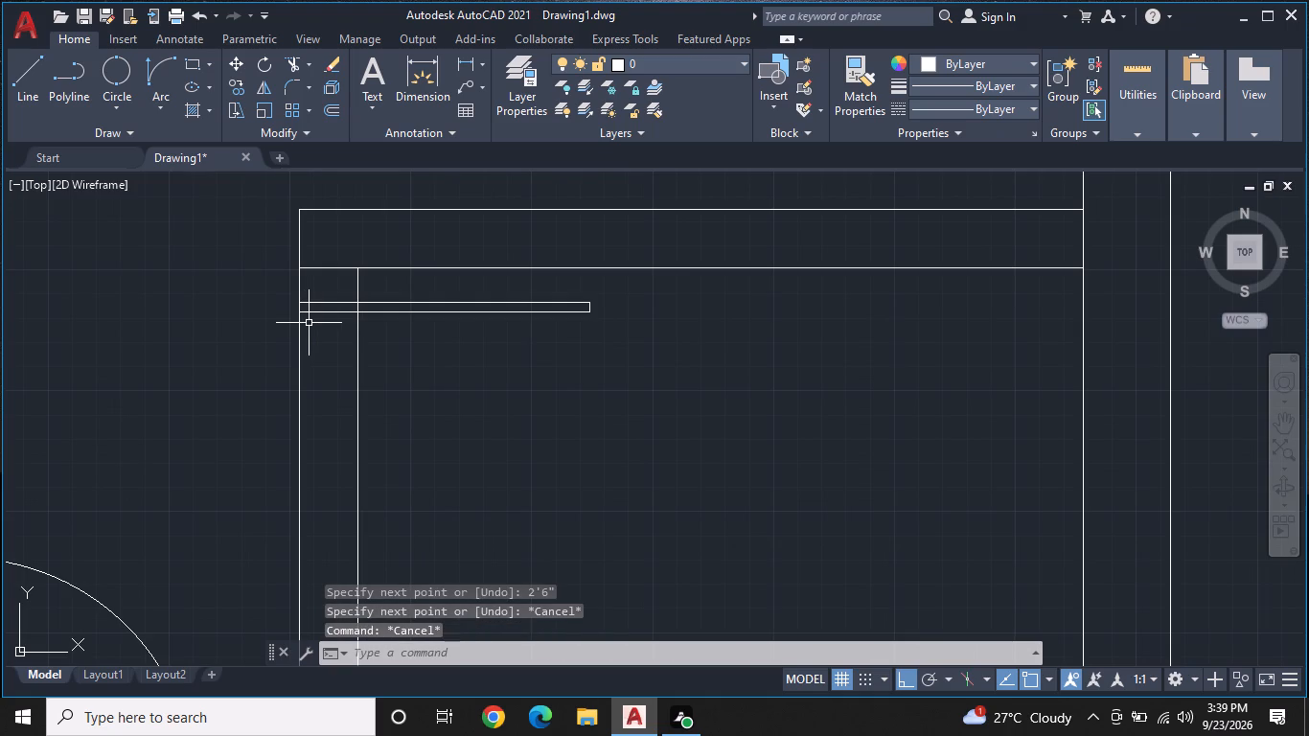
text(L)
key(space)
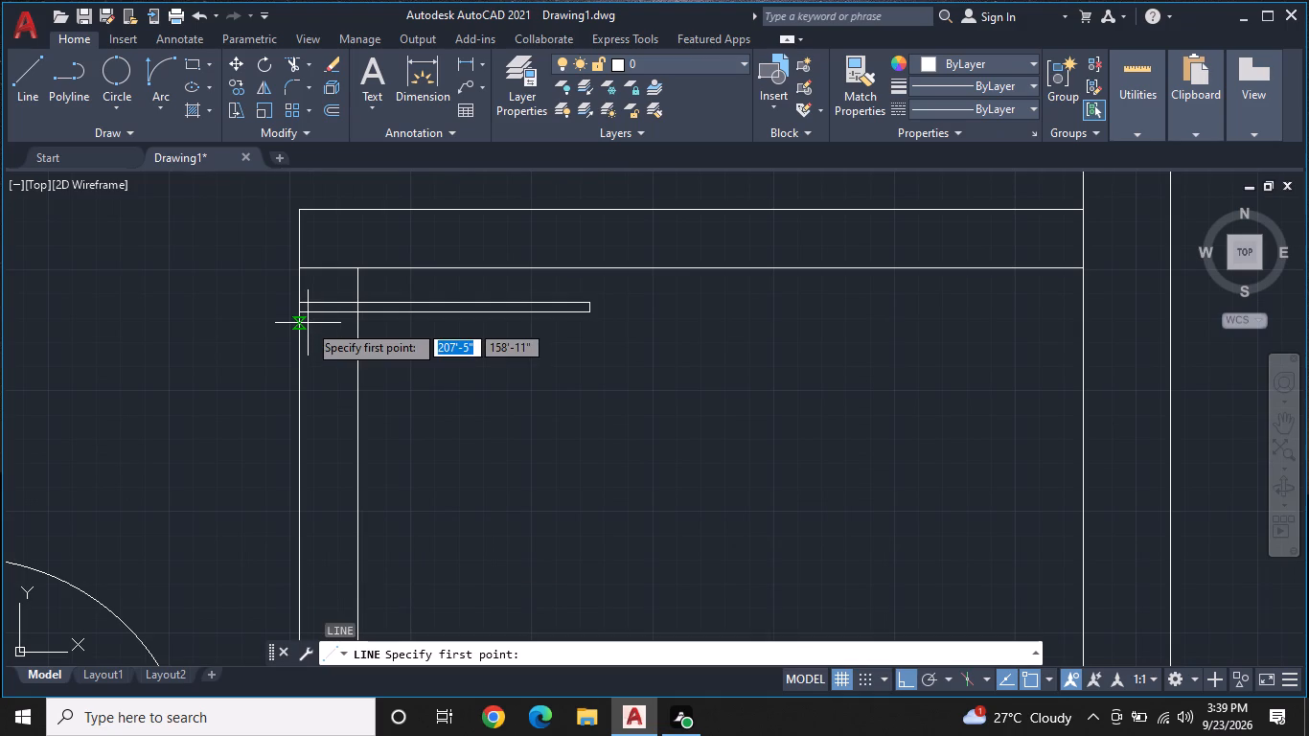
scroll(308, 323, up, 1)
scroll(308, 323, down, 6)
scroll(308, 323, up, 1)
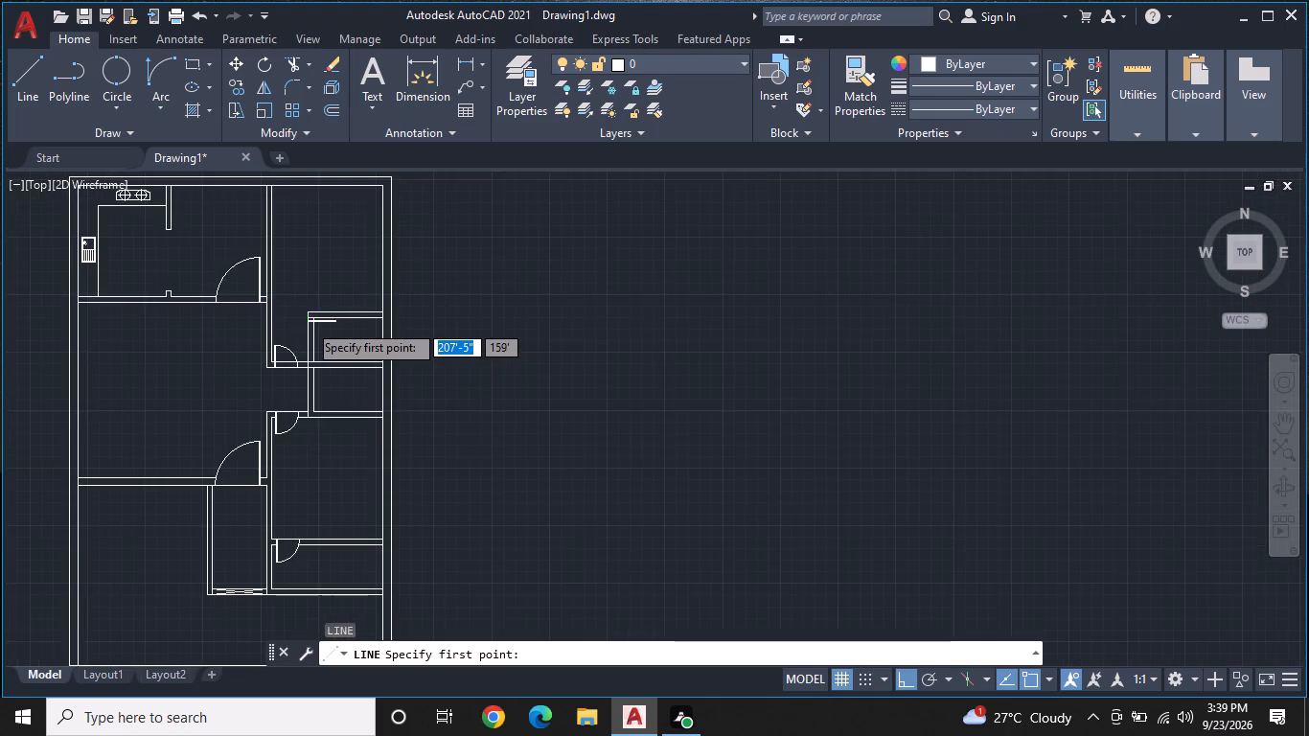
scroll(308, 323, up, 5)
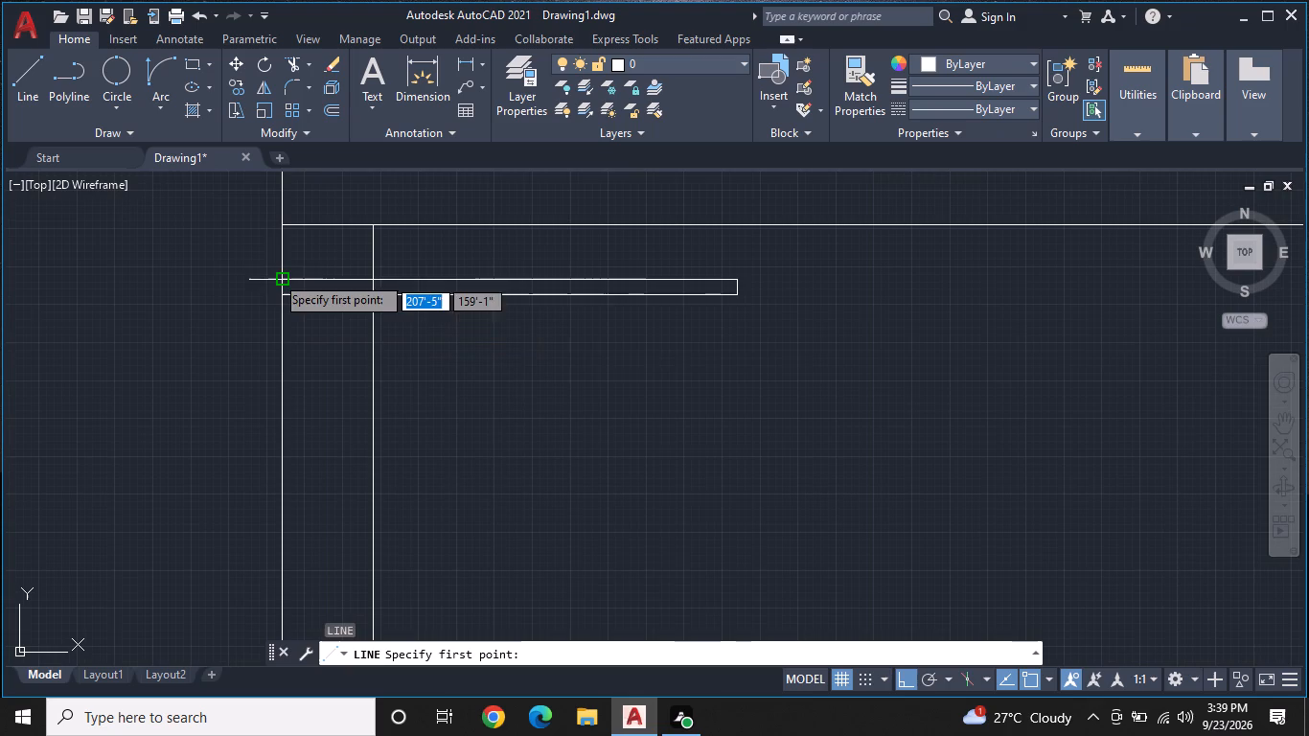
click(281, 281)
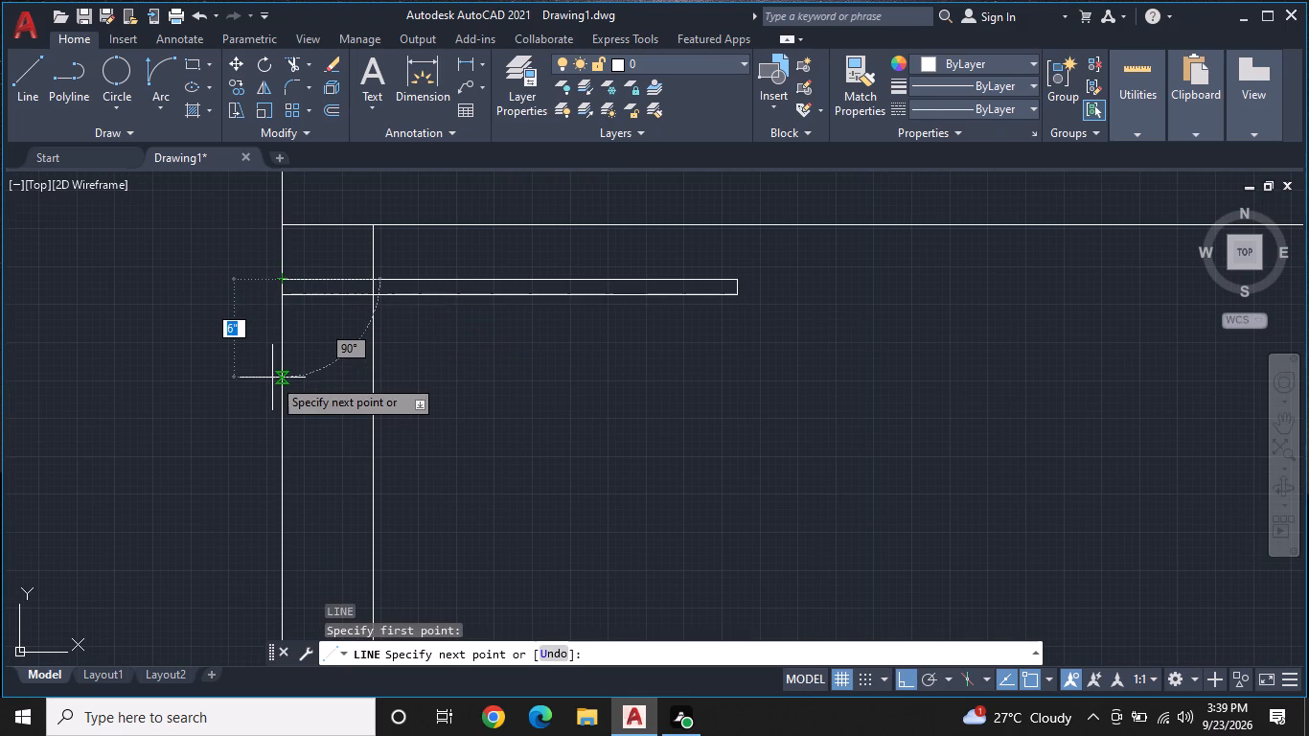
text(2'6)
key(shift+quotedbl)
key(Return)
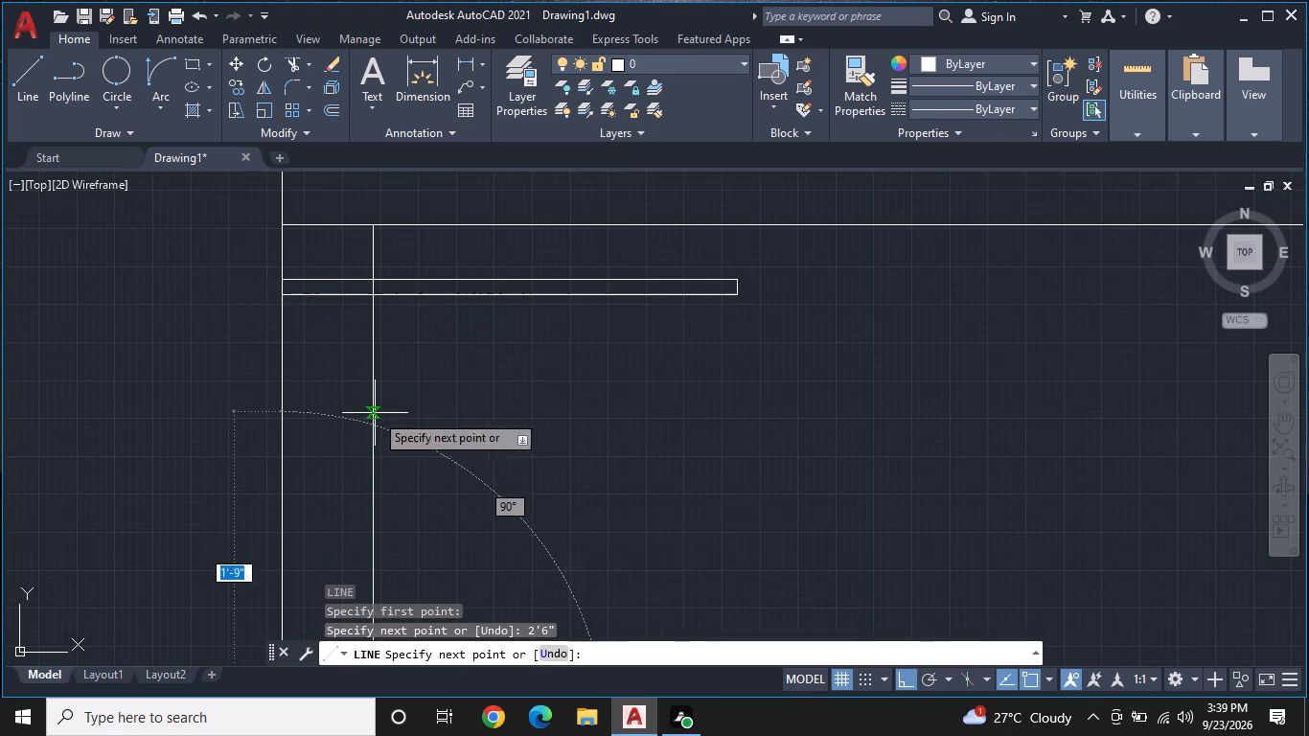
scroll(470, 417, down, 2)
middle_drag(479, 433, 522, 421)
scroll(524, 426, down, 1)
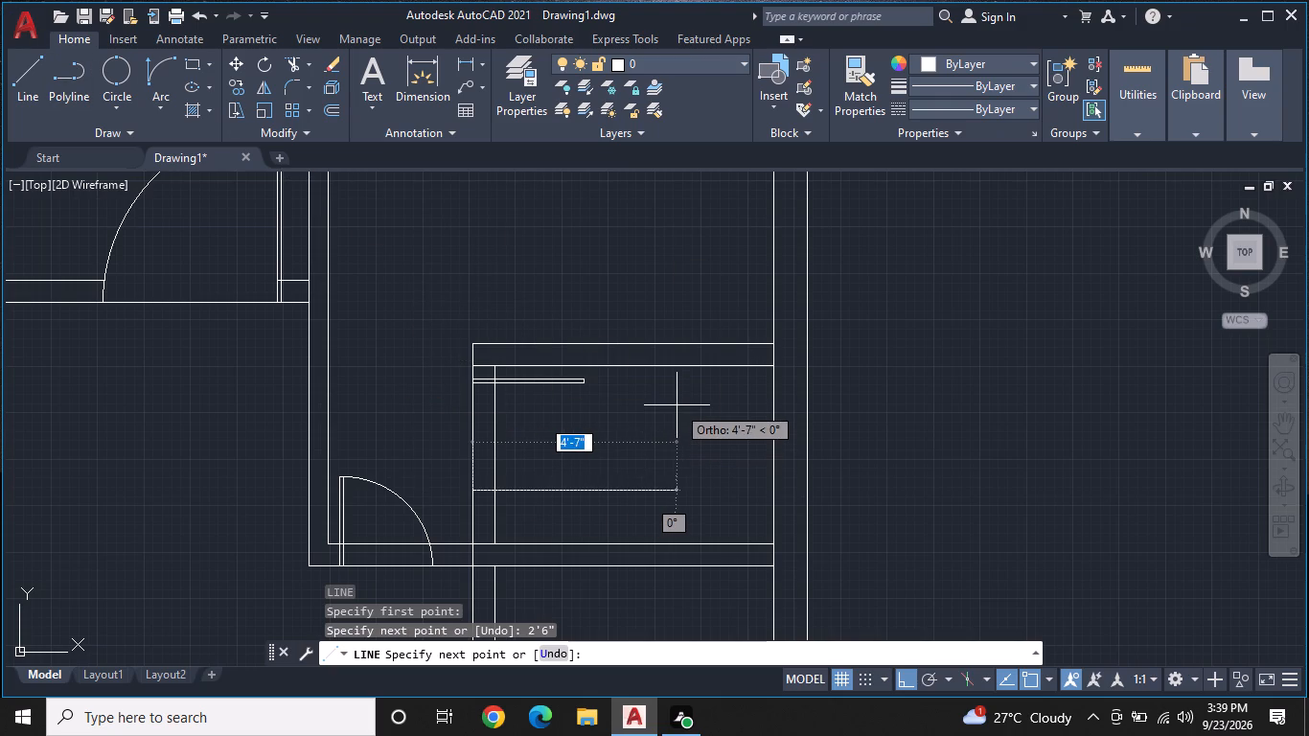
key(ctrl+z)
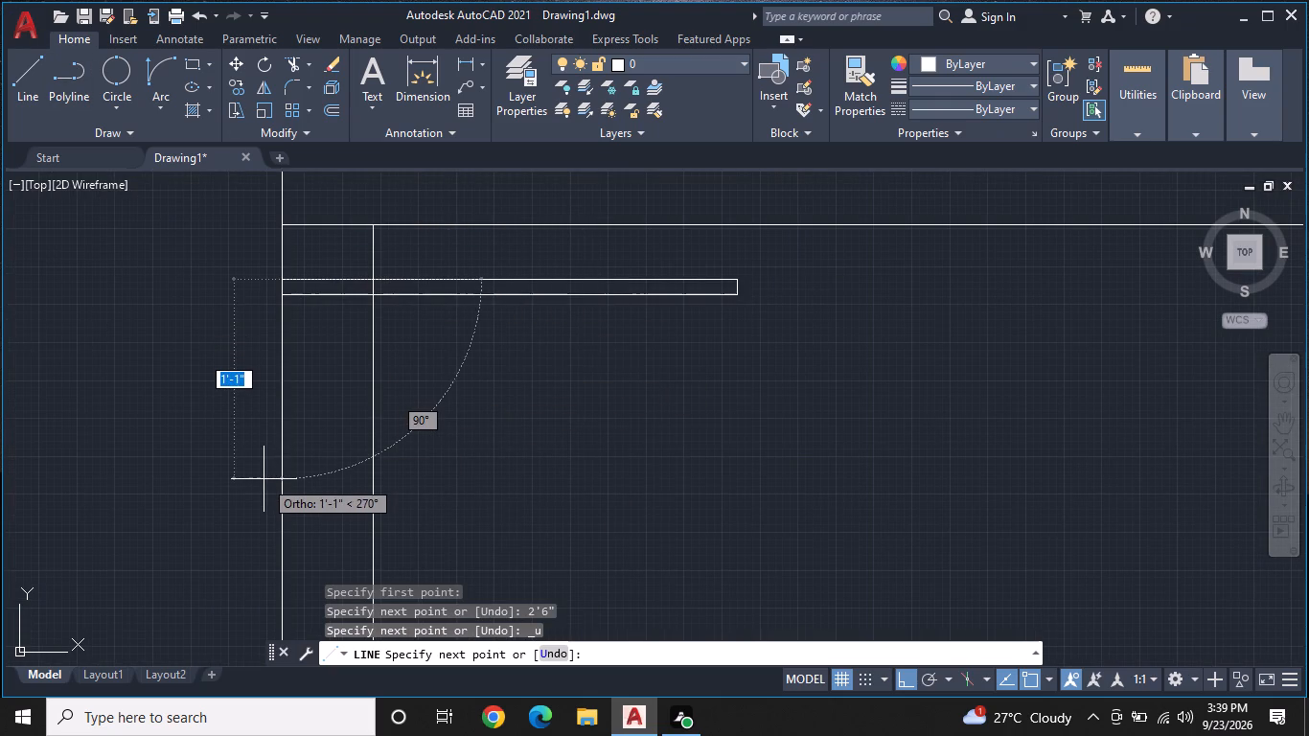
Draw a 2' line down the vertical partition's outer line from the door leaf's upper hinge corner.
key(2)
key(apostrophe)
key(Return)
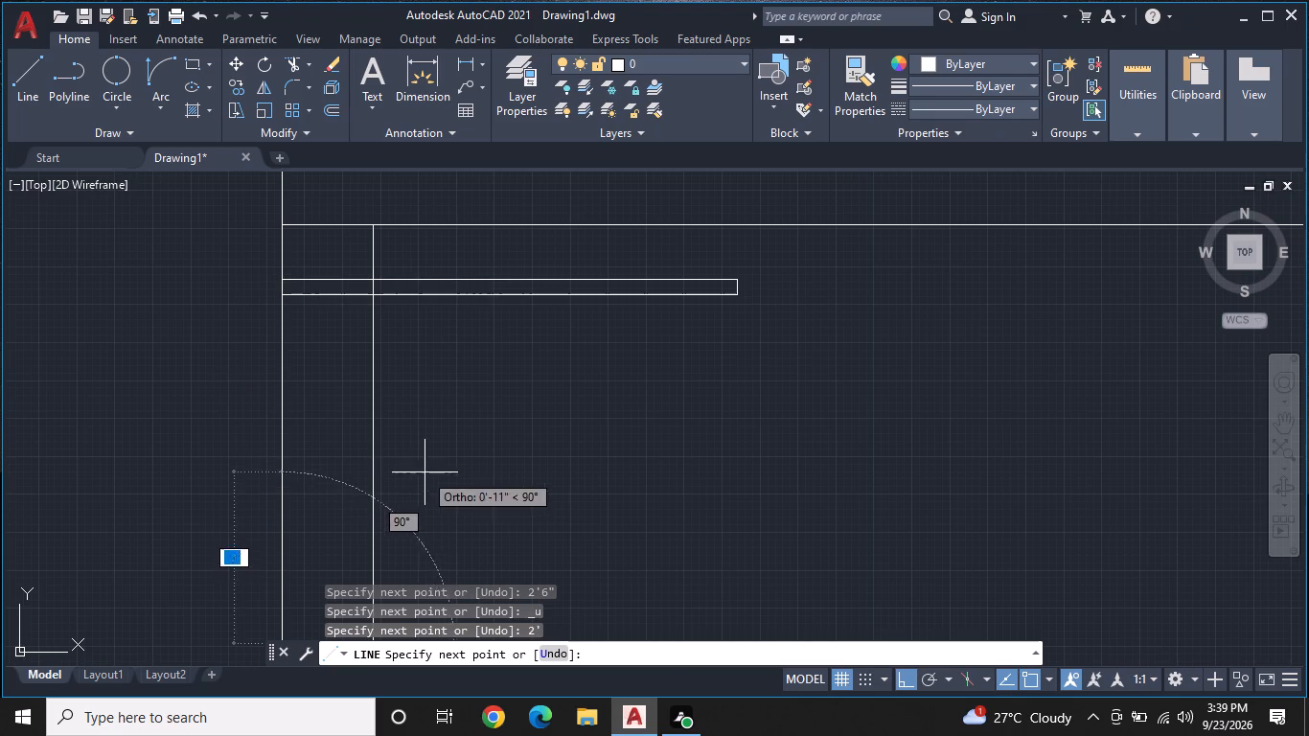
middle_drag(621, 457, 644, 338)
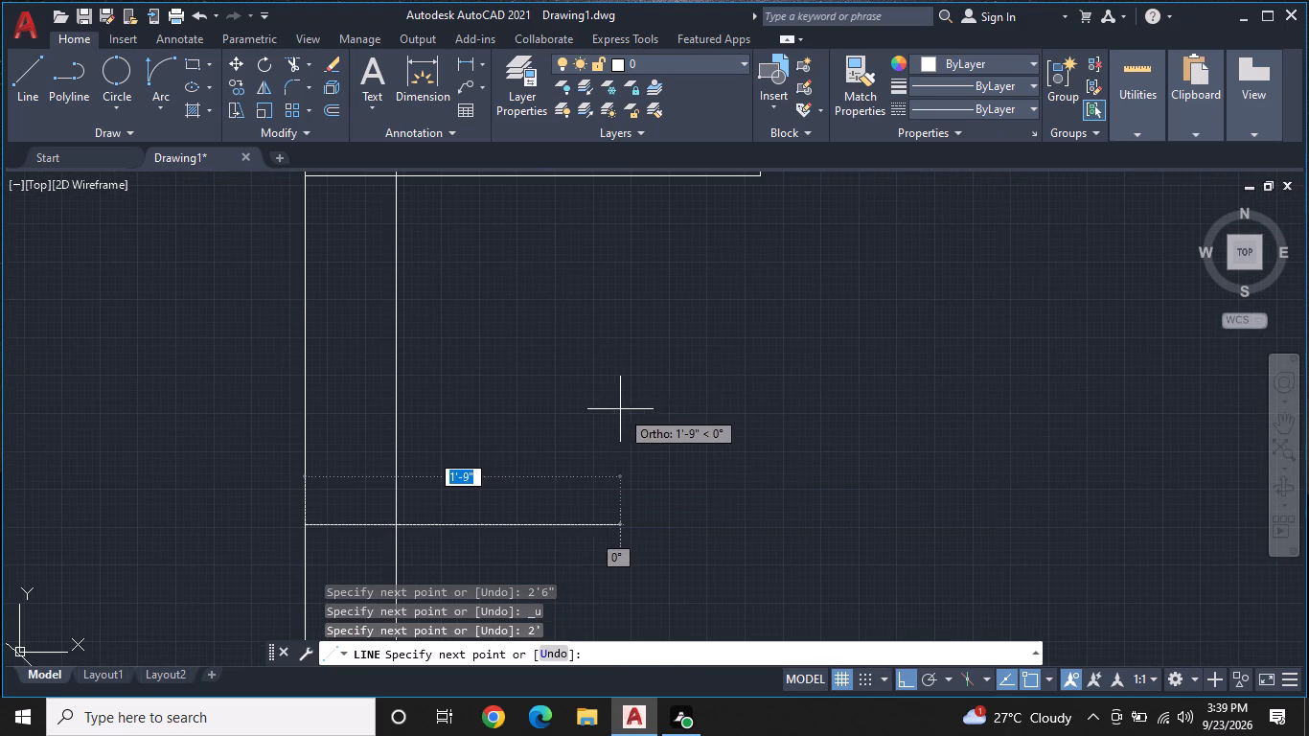
key(Escape)
scroll(515, 361, down, 2)
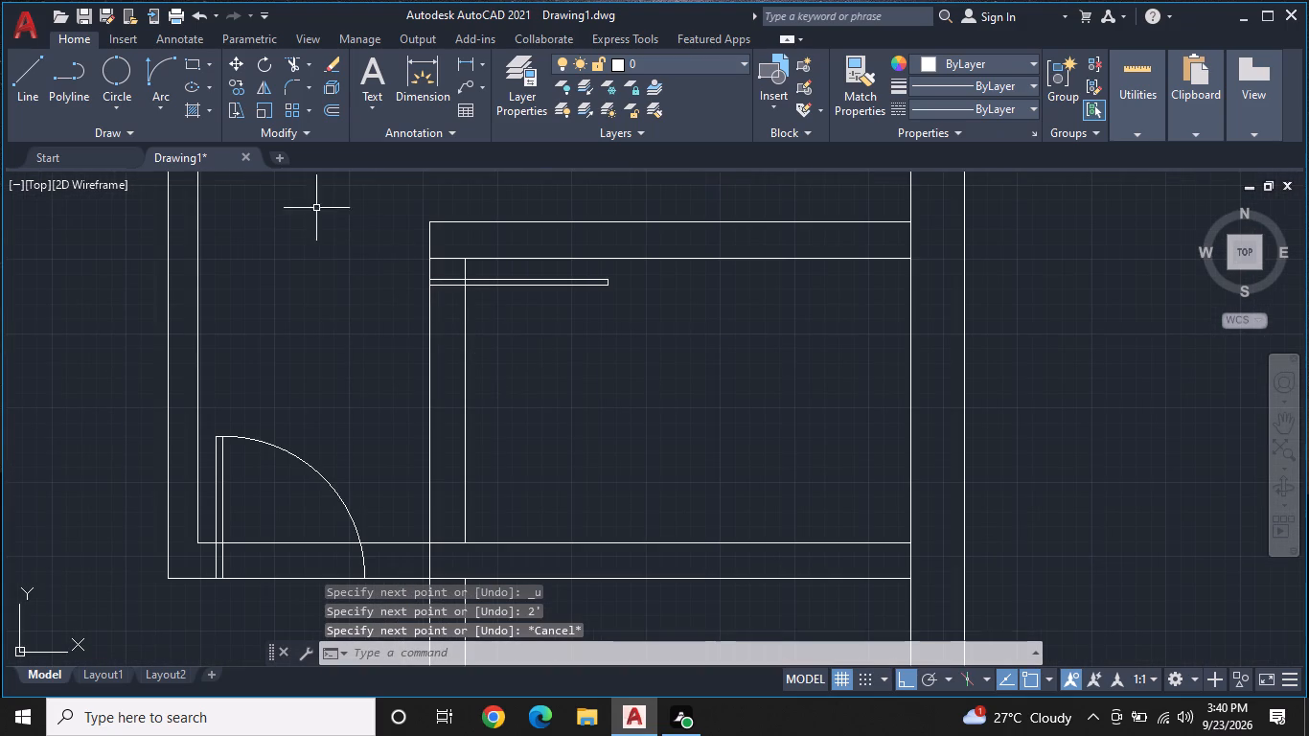
Draw the door's swing arc from the leaf's lower free corner to the vertical partition's outer line, with a downward start tangent.
click(152, 50)
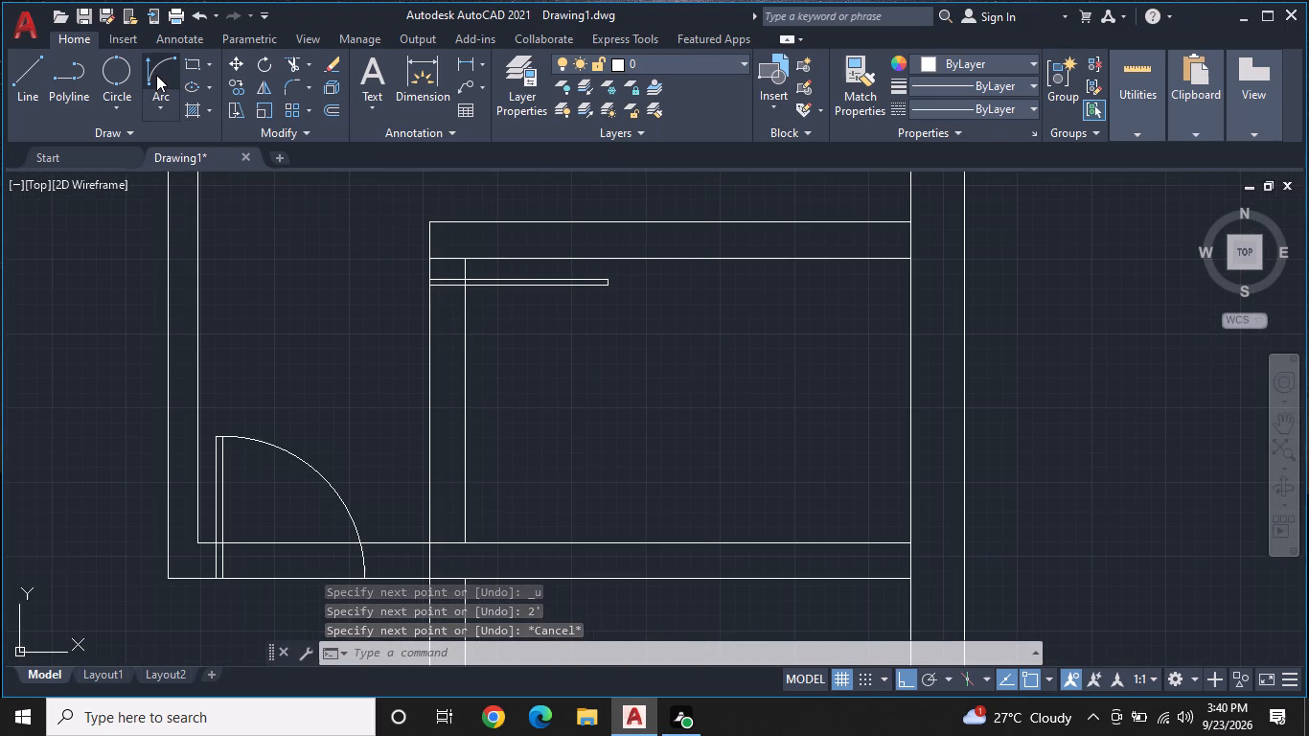
click(154, 72)
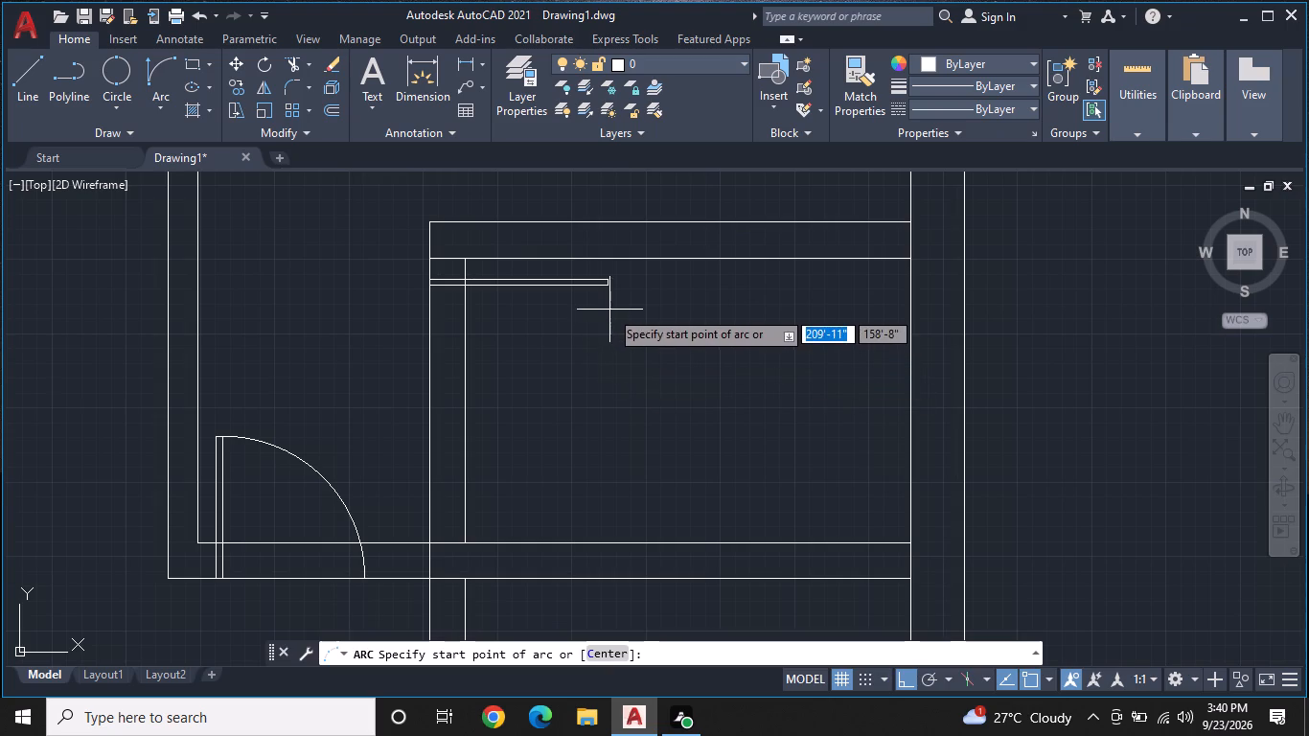
scroll(625, 304, up, 2)
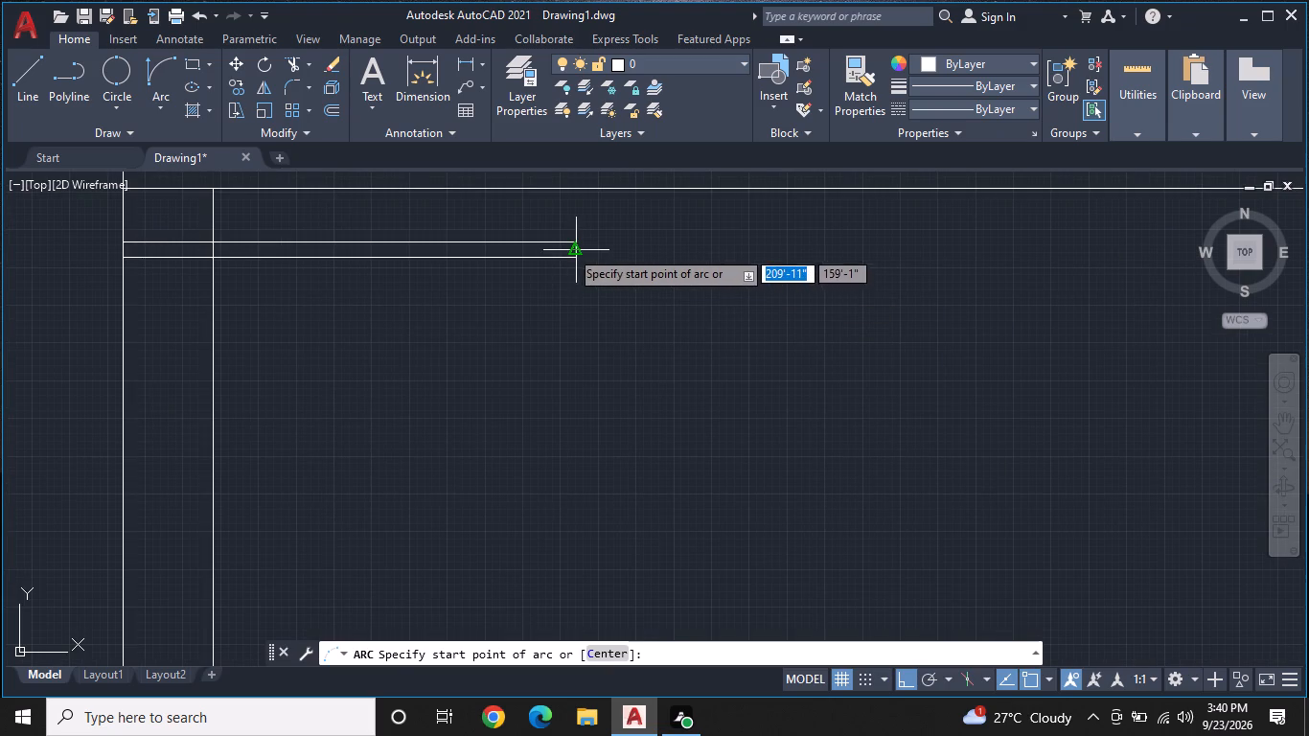
double_click(579, 258)
middle_drag(414, 319, 431, 259)
scroll(424, 318, down, 1)
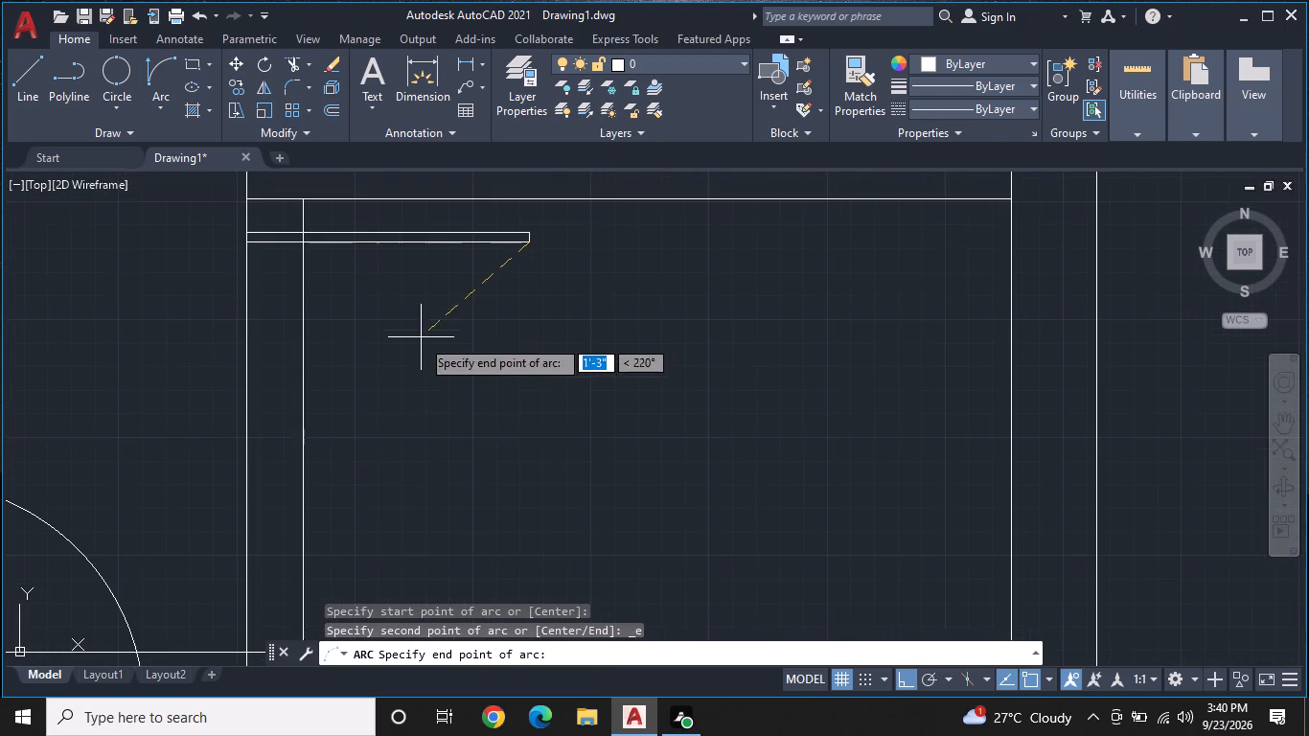
click(243, 428)
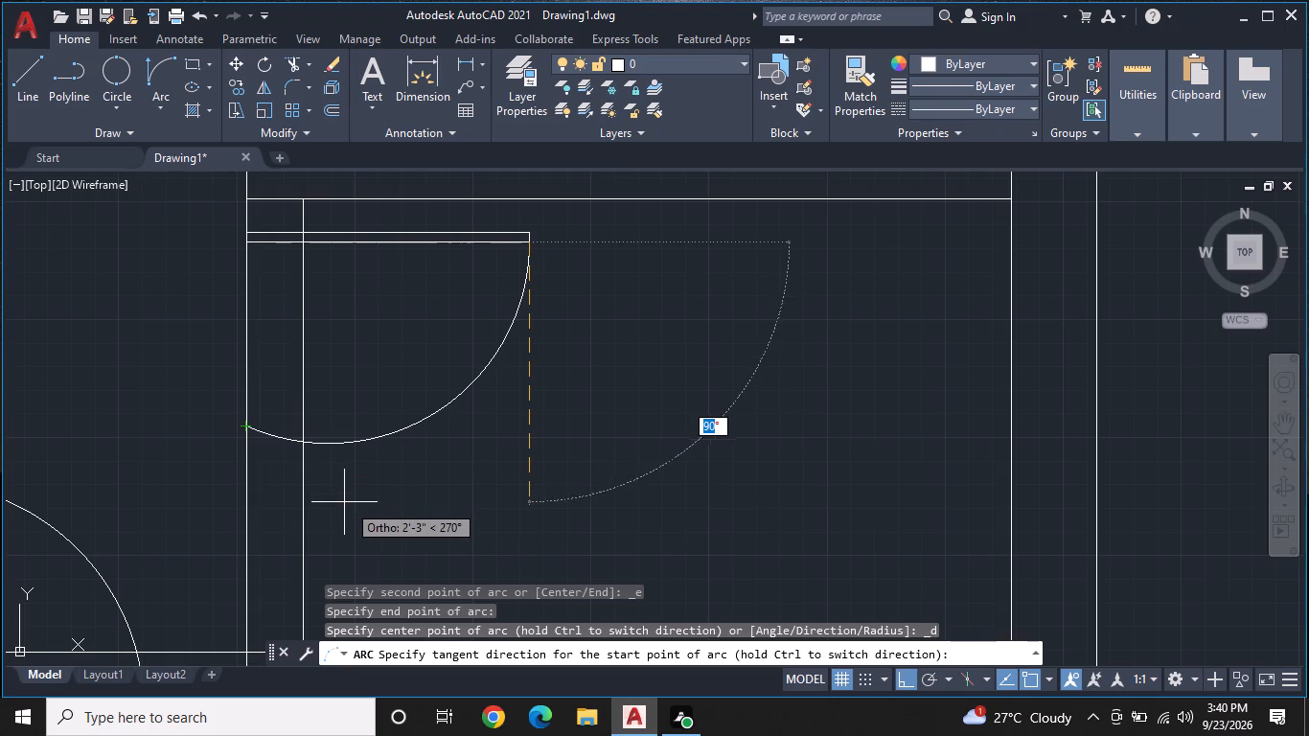
click(379, 511)
key(Escape)
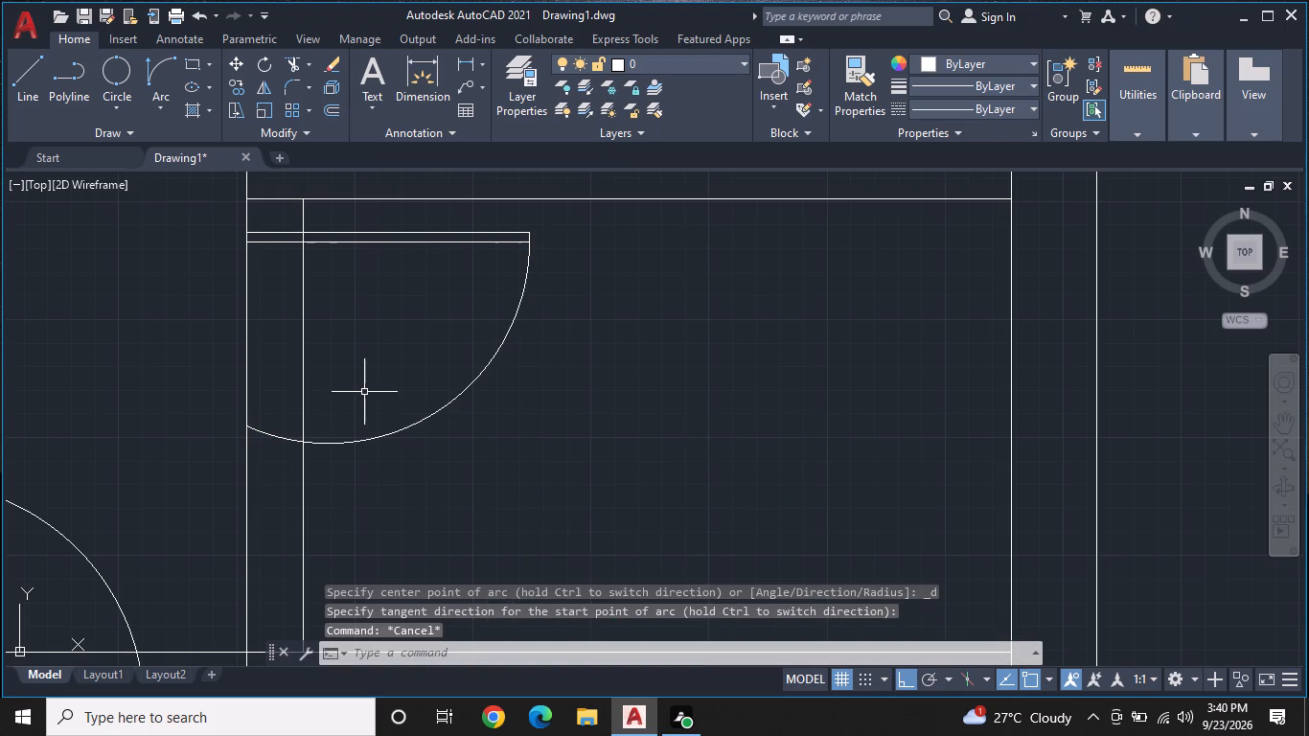
Trim the partition's inner line between the door leaf and swing arc, and the upper partition's lower line inside the corner.
middle_drag(360, 345, 370, 324)
scroll(358, 339, down, 1)
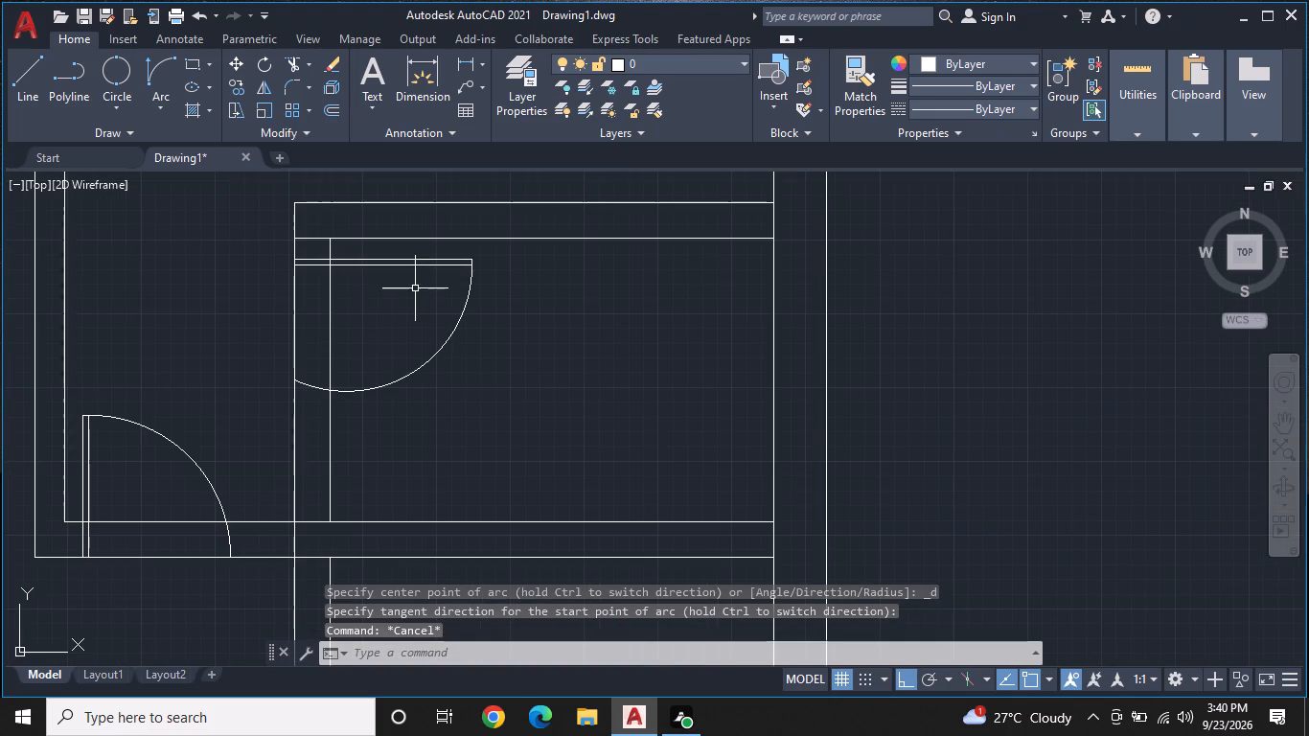
text(TR)
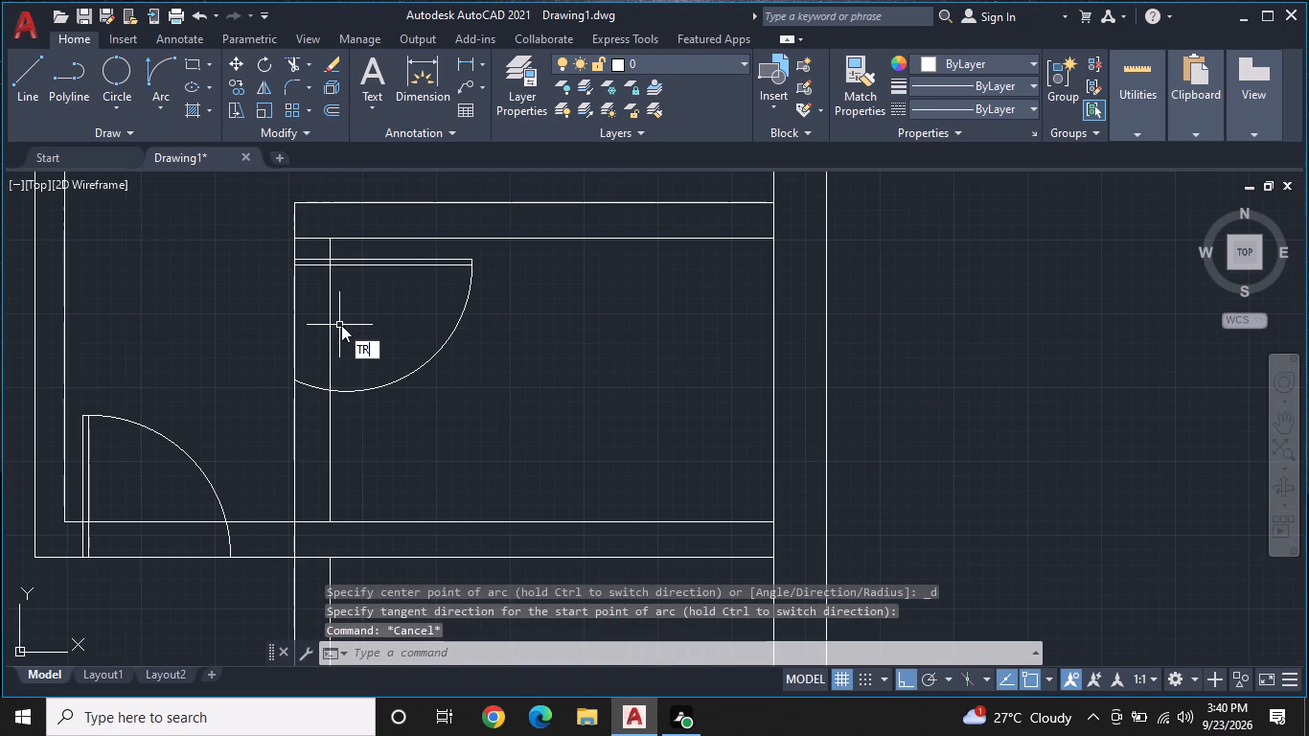
key(space)
click(328, 339)
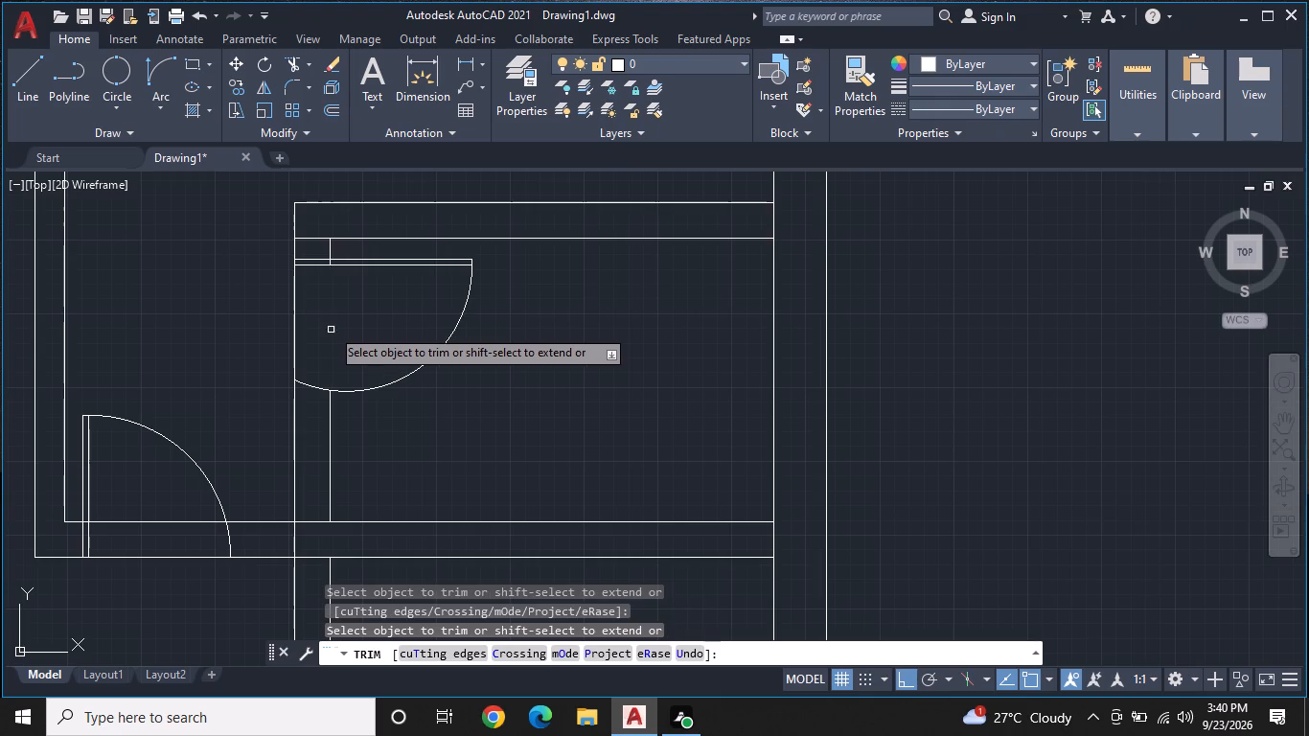
click(310, 237)
scroll(326, 252, up, 1)
scroll(331, 262, down, 2)
middle_drag(357, 355, 335, 295)
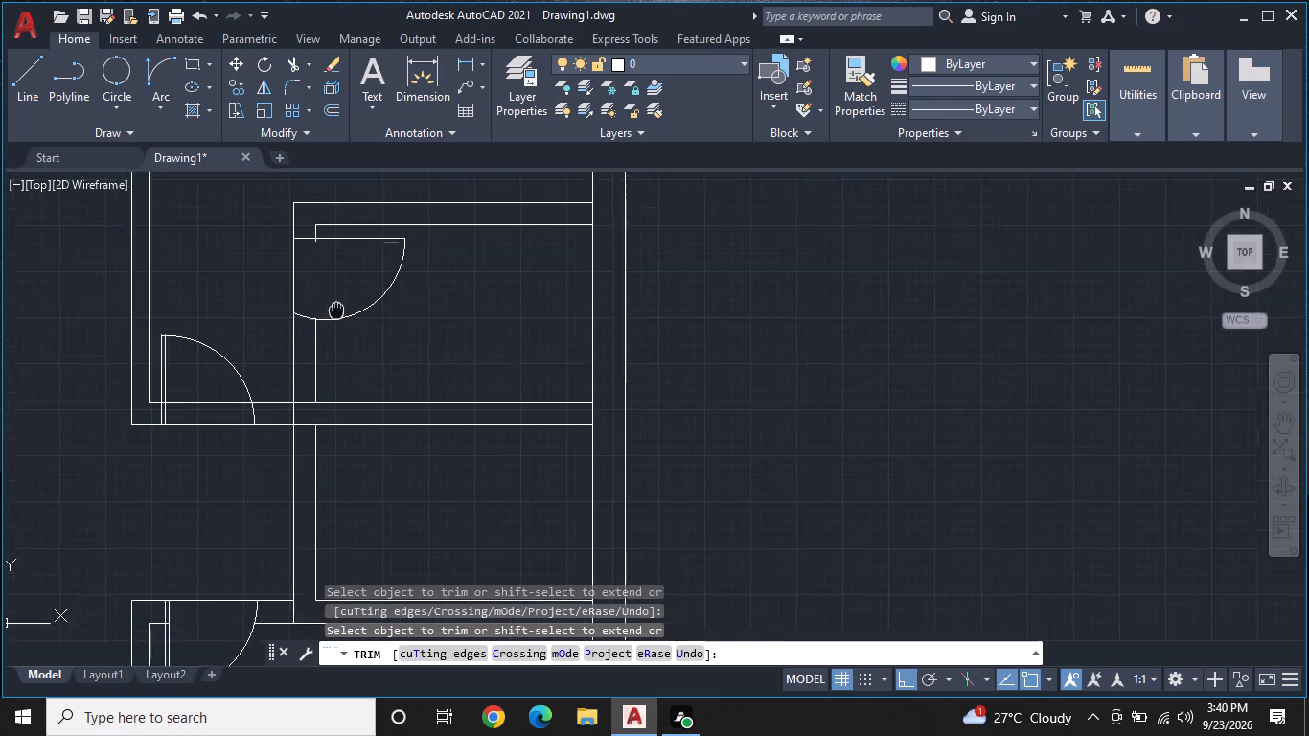
middle_drag(335, 295, 320, 244)
scroll(323, 272, down, 1)
key(Escape)
Draw a 5" horizontal jamb line across the vertical partition in the lower small room, just below the horizontal partition above it.
scroll(310, 353, up, 1)
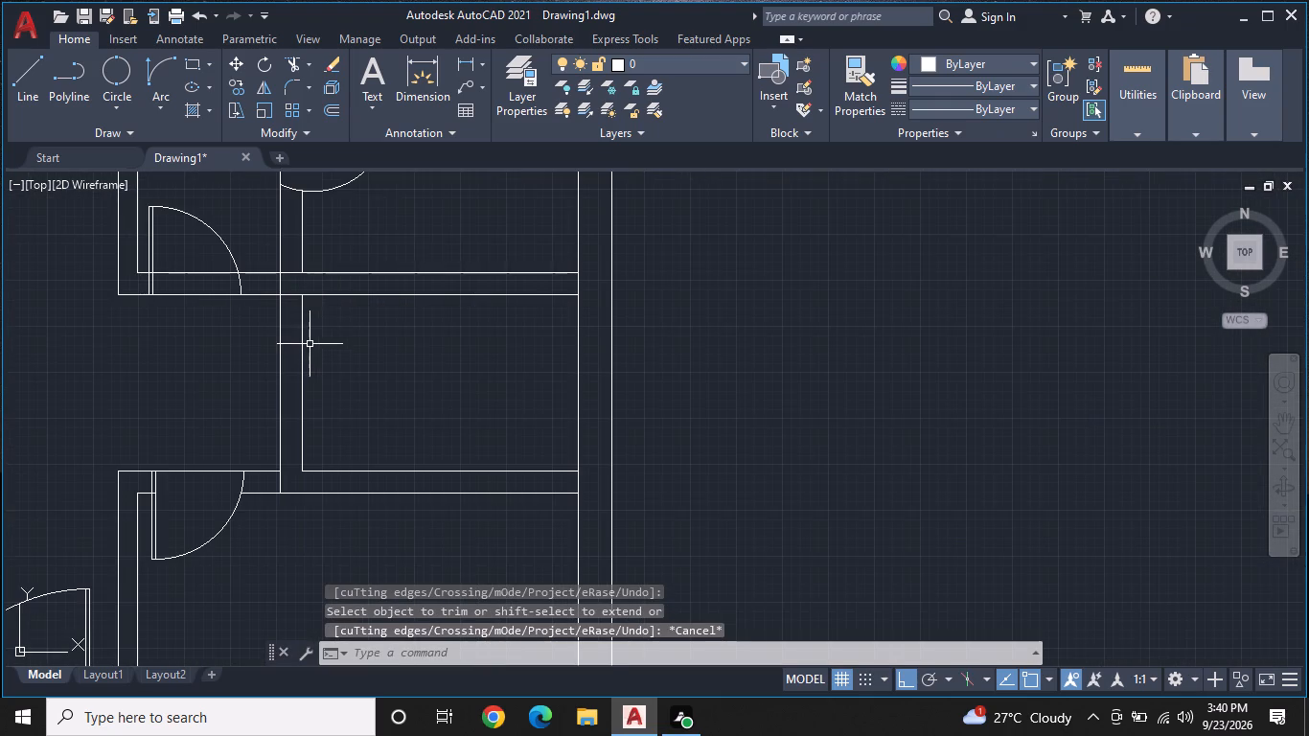
scroll(299, 310, up, 1)
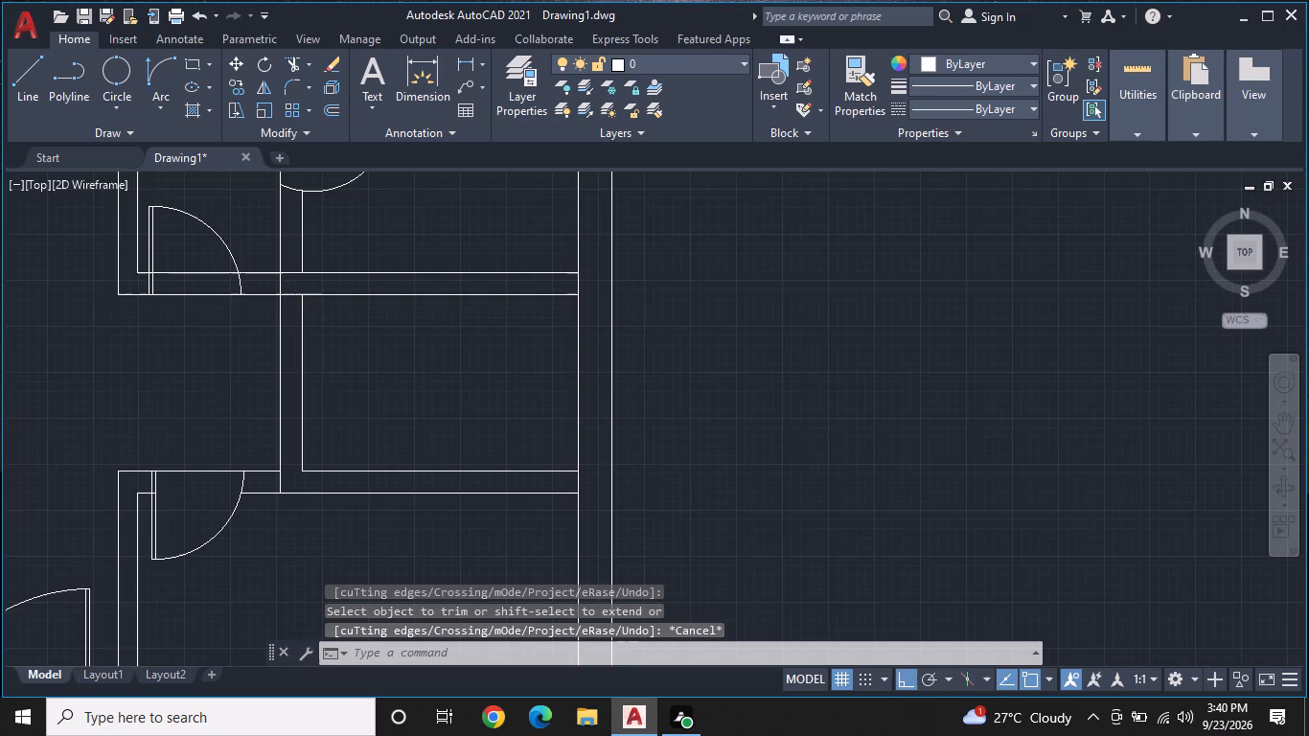
key(l)
key(space)
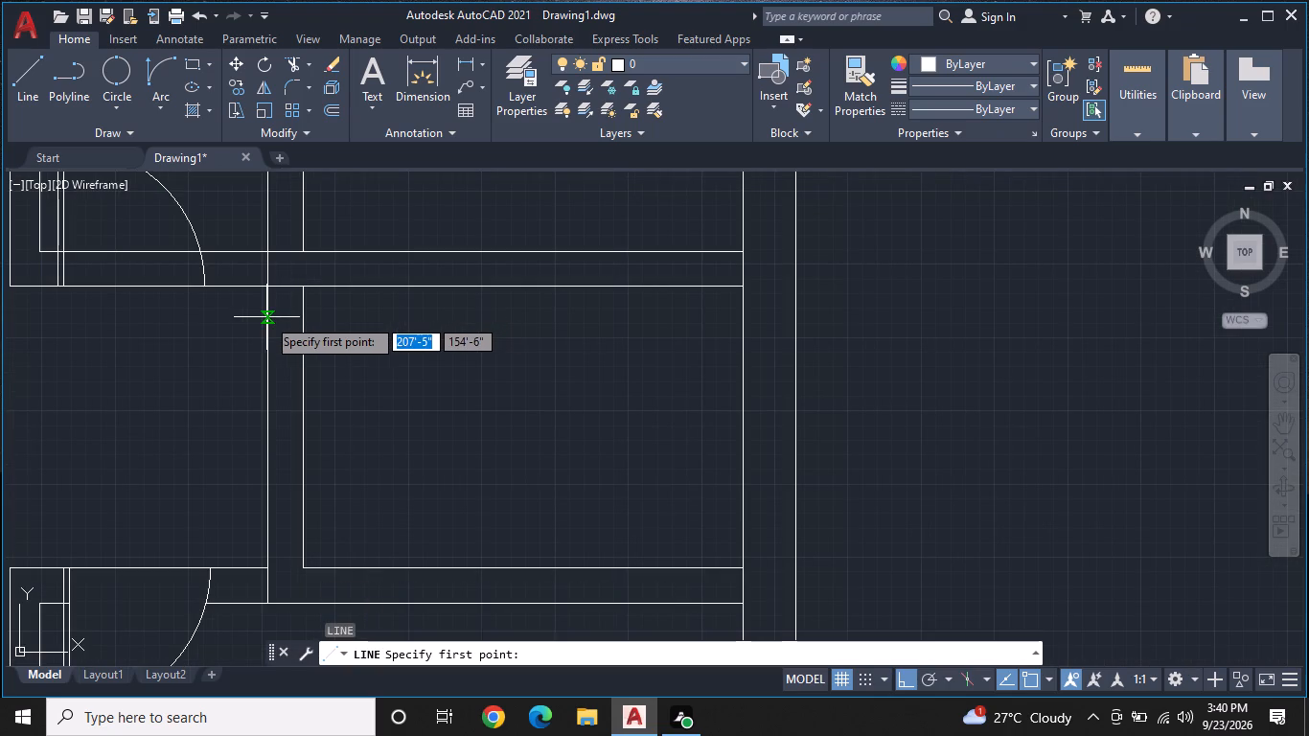
click(266, 309)
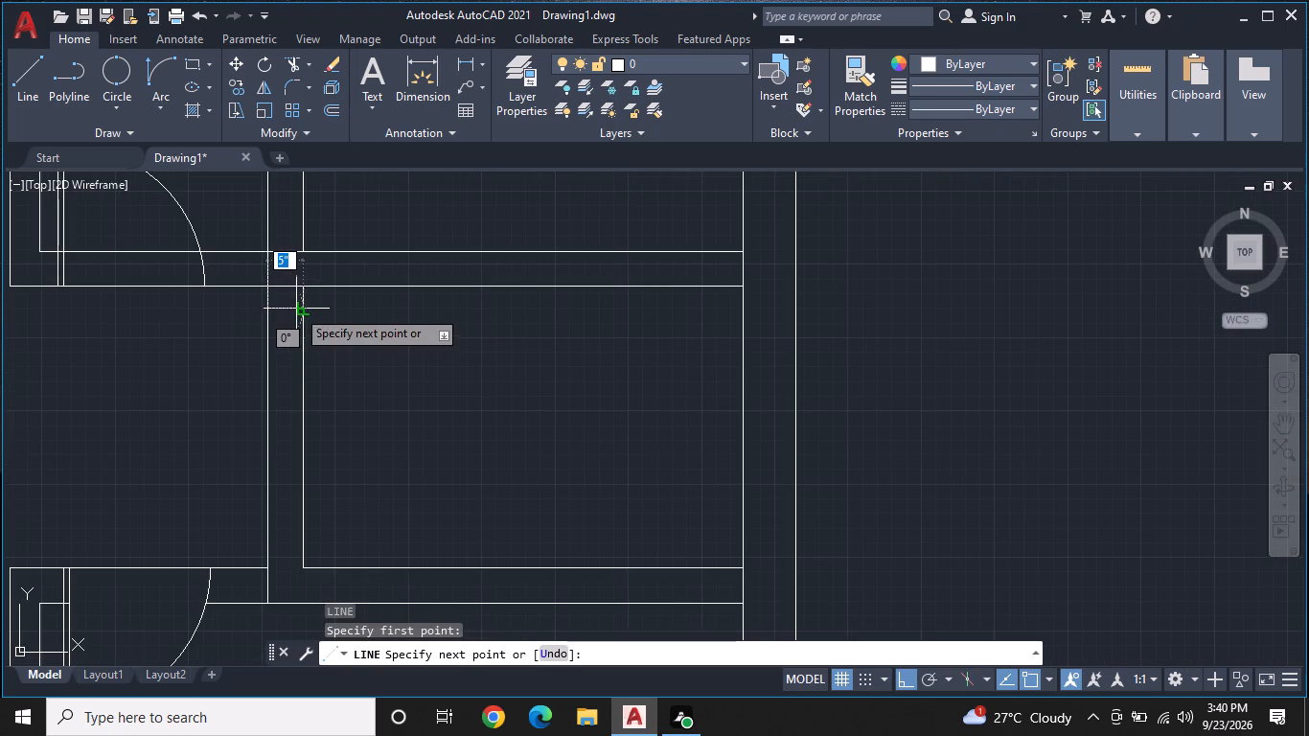
click(300, 307)
key(Escape)
Draw a 2' by 1" door leaf extending into the lower small room from the jamb line's outer end.
key(l)
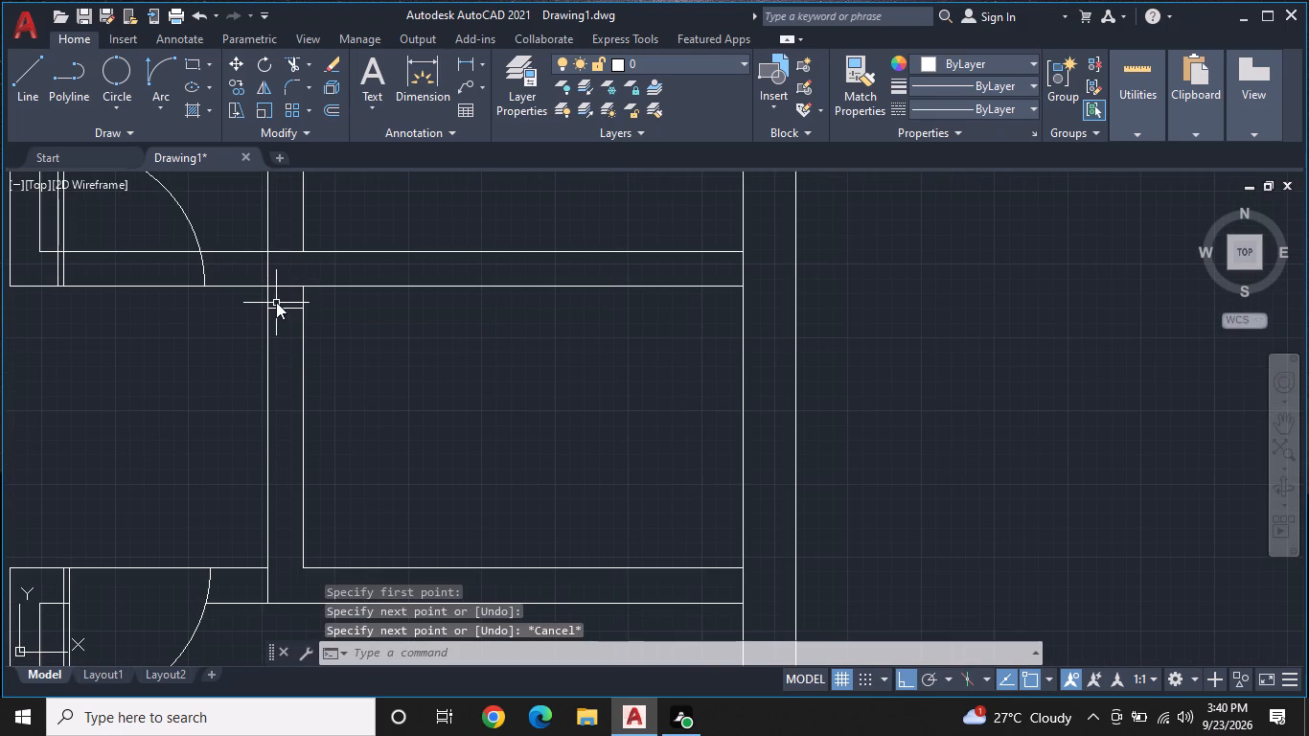
key(space)
click(269, 305)
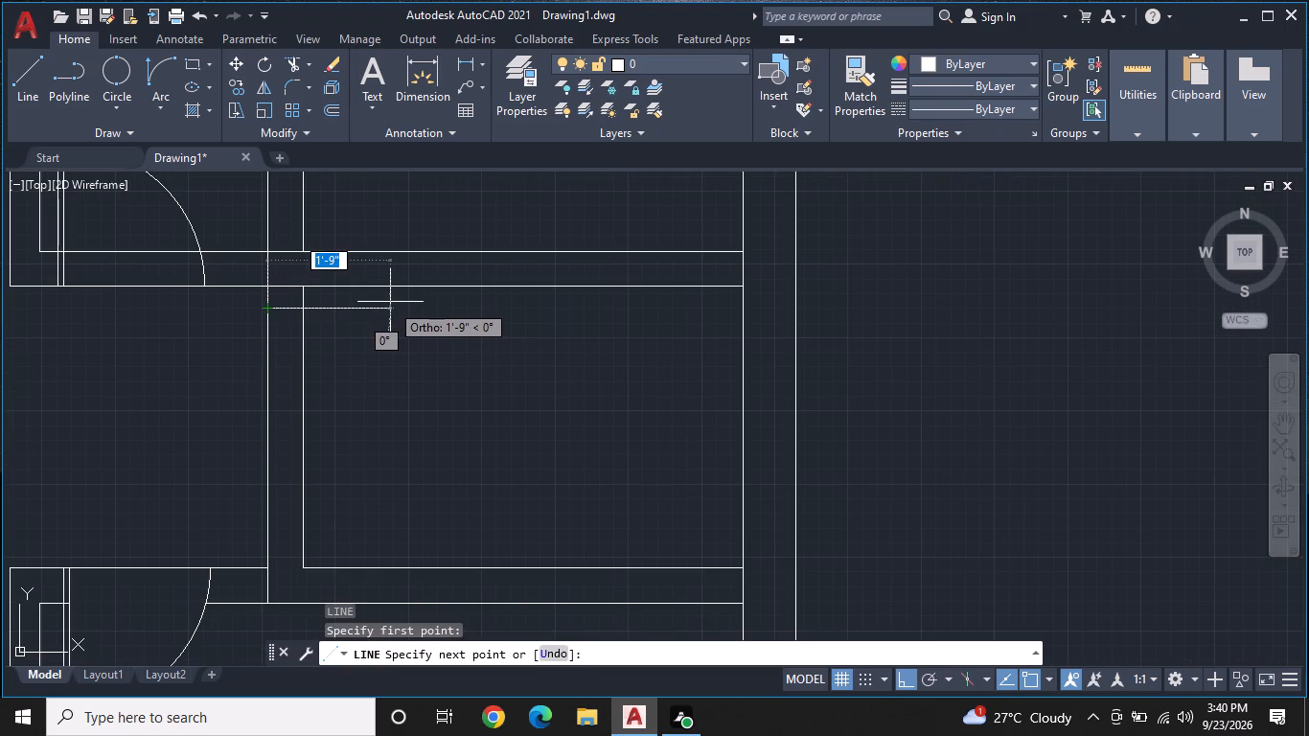
key(2)
key(apostrophe)
key(Return)
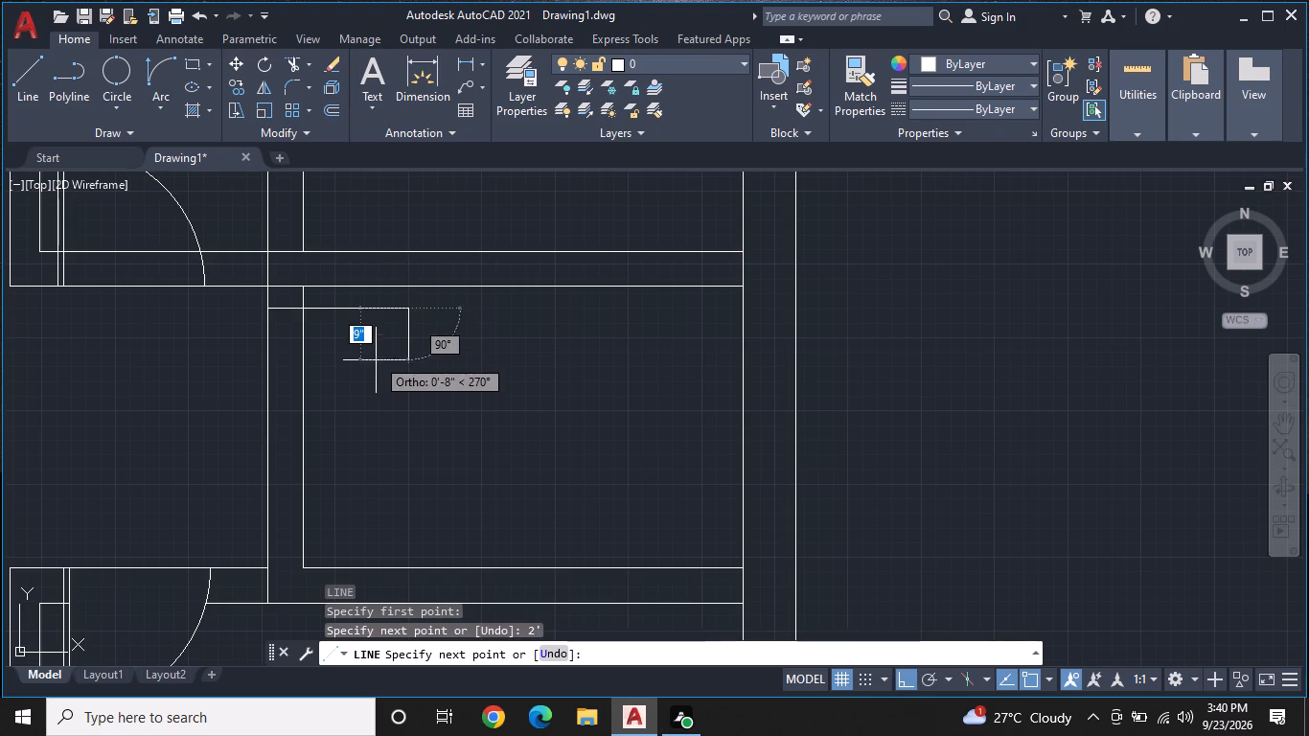
key(1)
key(shift+quotedbl)
key(Return)
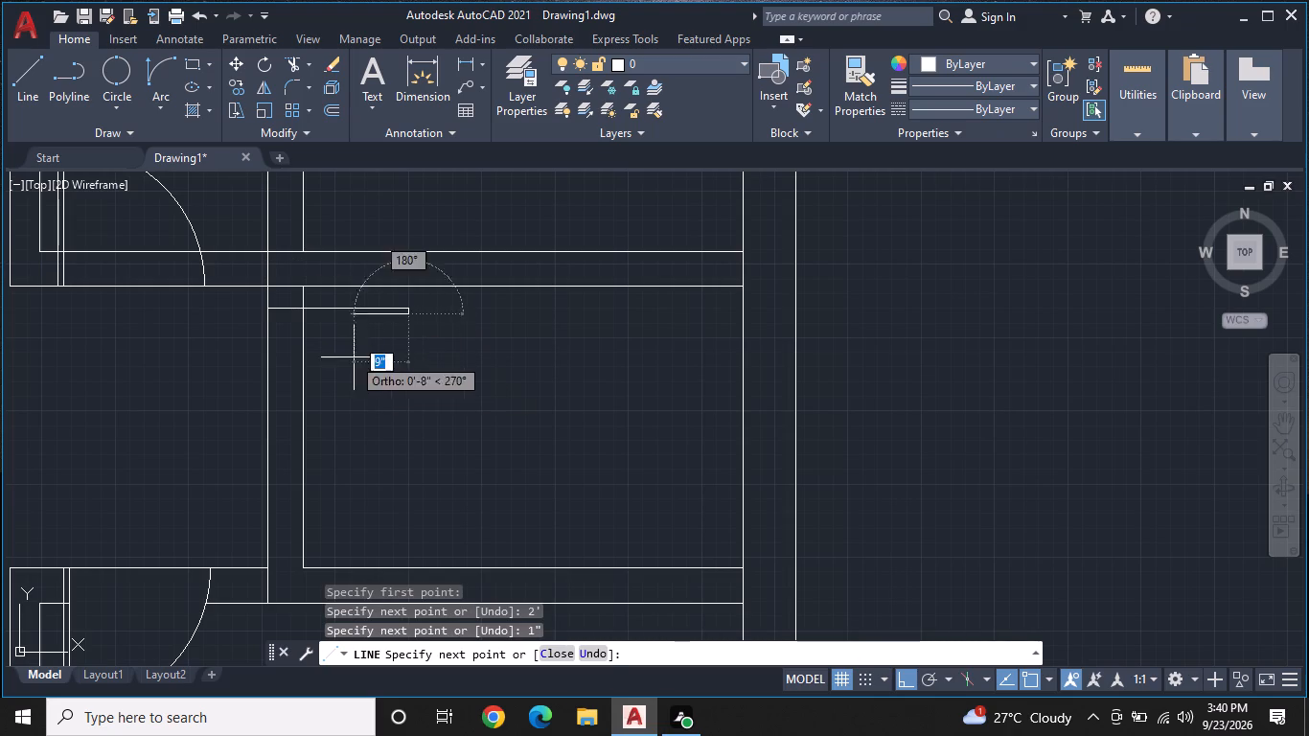
key(2)
key(apostrophe)
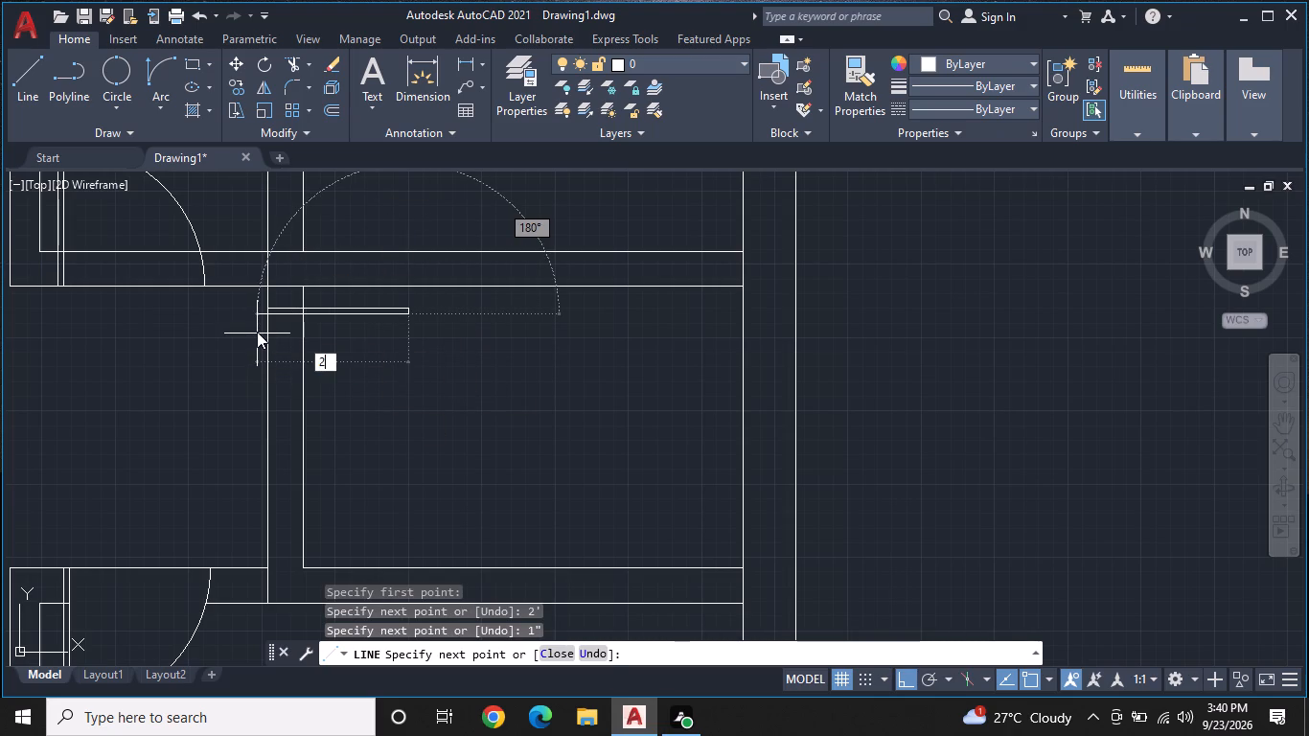
key(Return)
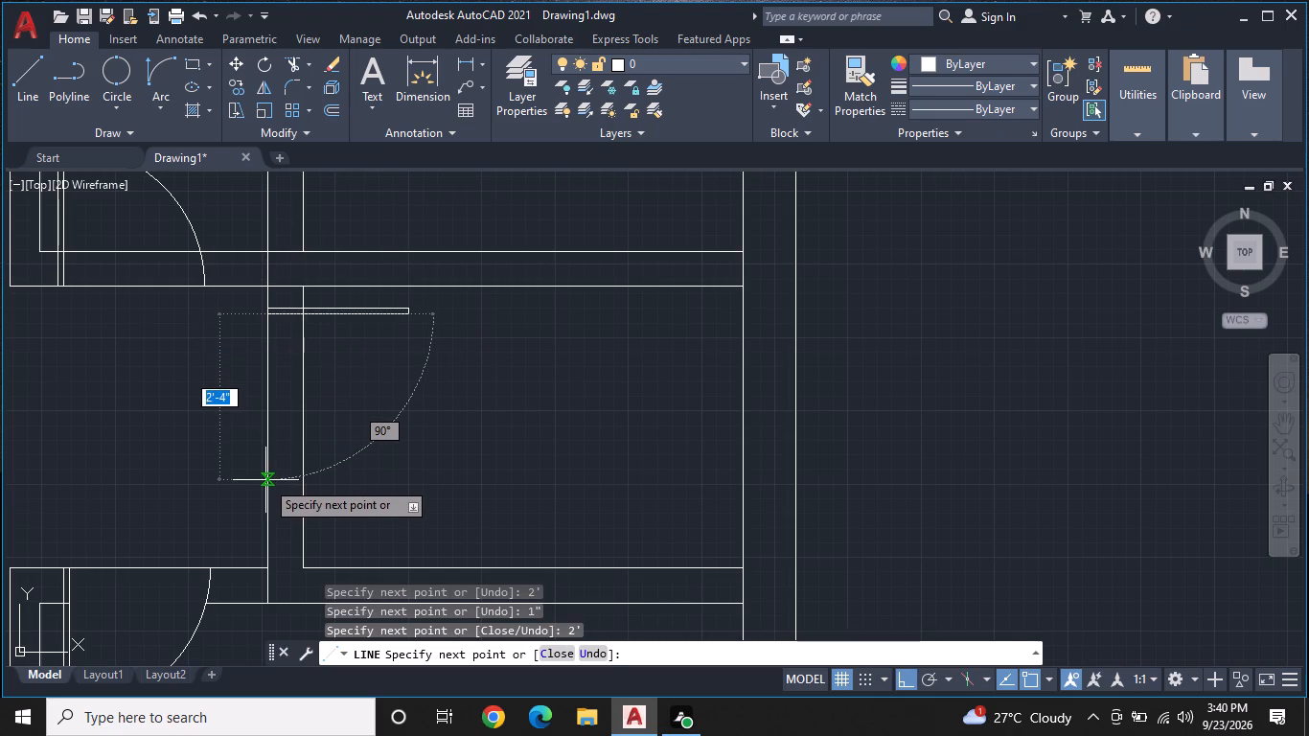
Continue with a 2' line down the vertical partition's outer line from the door leaf's lower hinge corner.
key(2)
key(apostrophe)
key(Return)
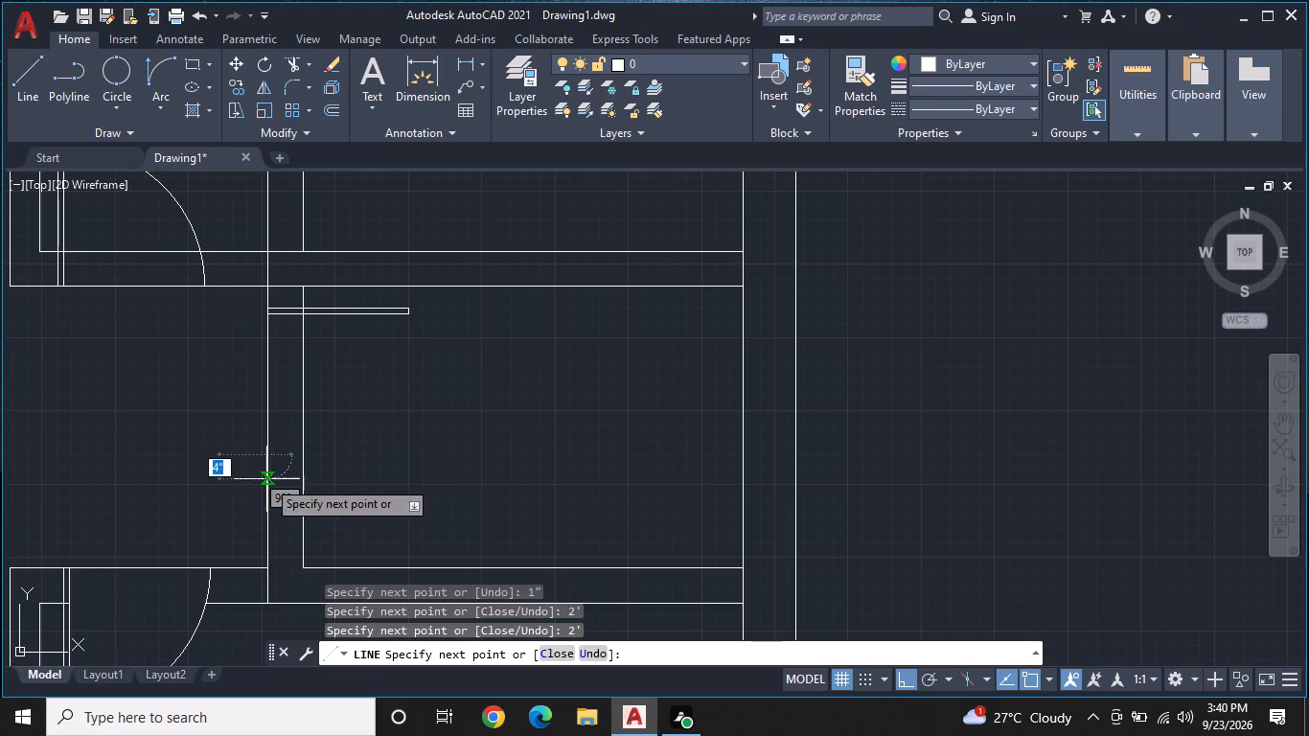
key(Escape)
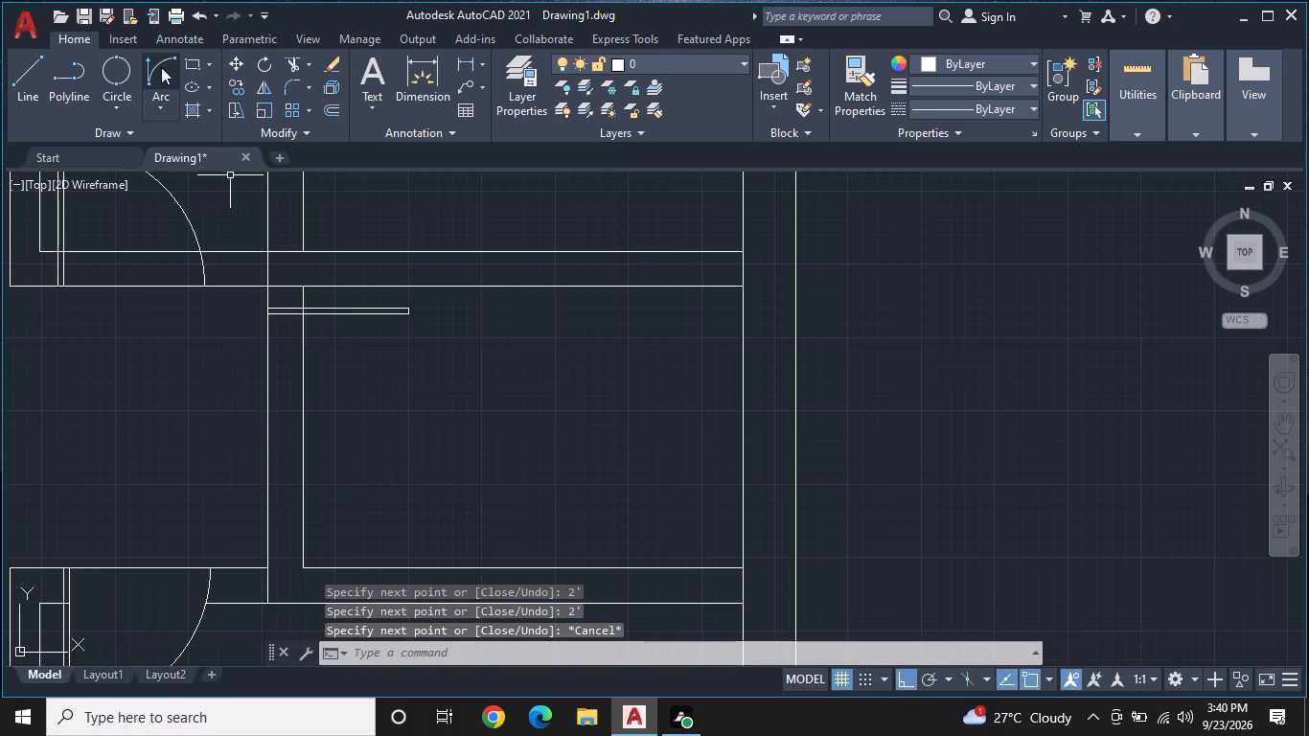
Draw the door's swing arc in the lower small room from the leaf's outer lower corner to the 2' line's lower end.
click(160, 66)
scroll(415, 323, up, 2)
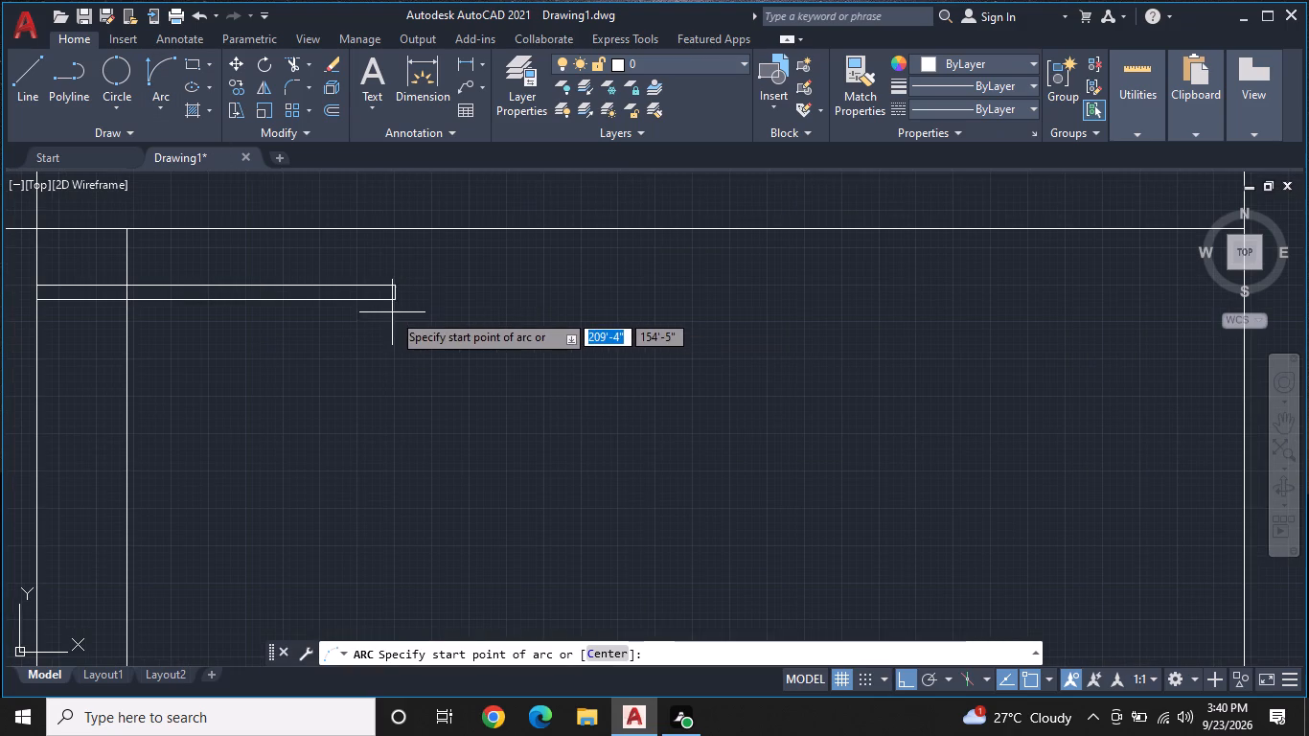
click(391, 301)
middle_drag(310, 387, 355, 277)
scroll(337, 325, down, 1)
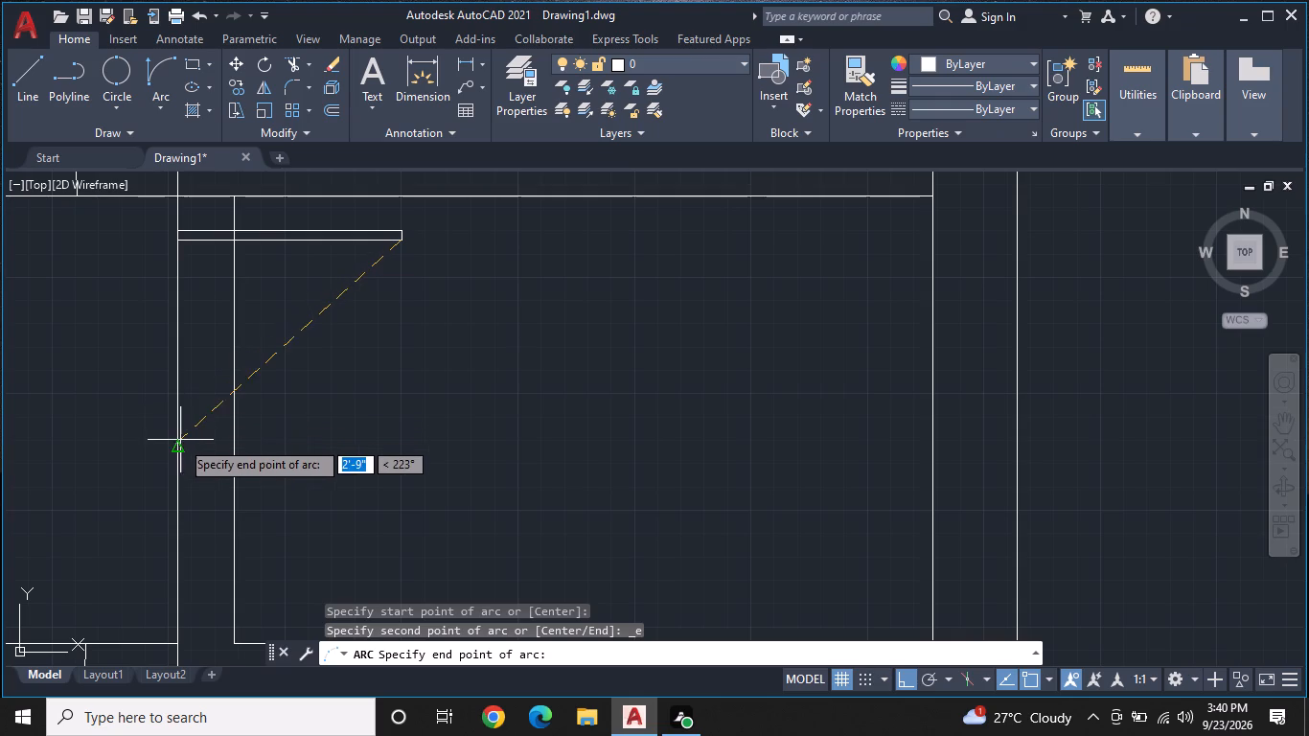
click(179, 448)
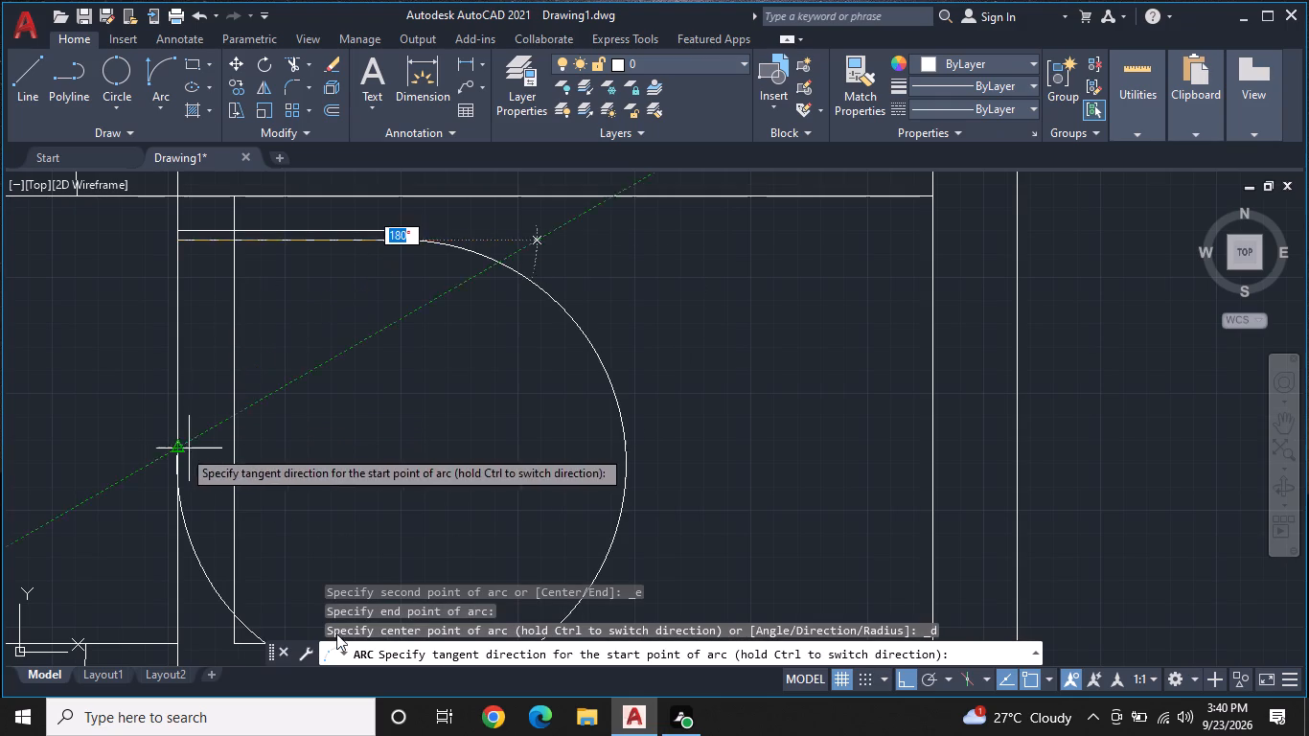
click(278, 499)
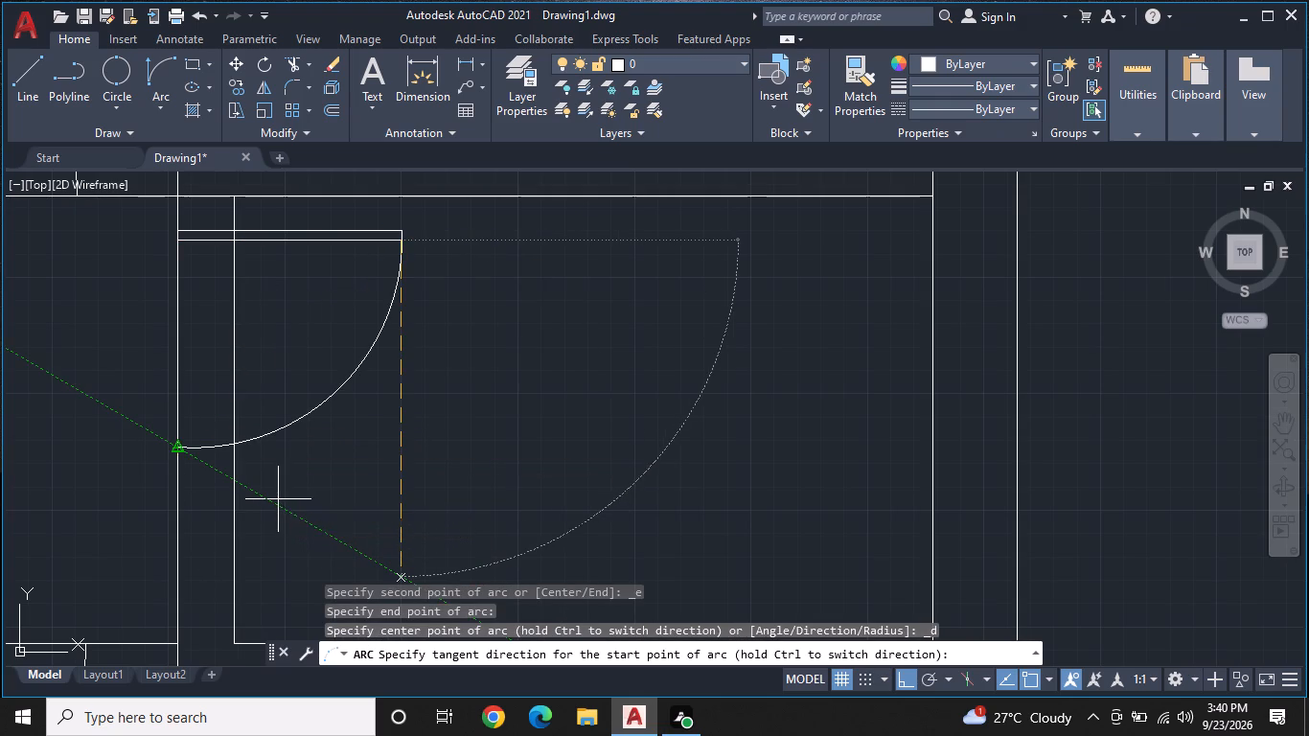
Trim the vertical partition's inner line between the door leaf and swing arc, and the short piece within the leaf.
key(t)
key(r)
key(space)
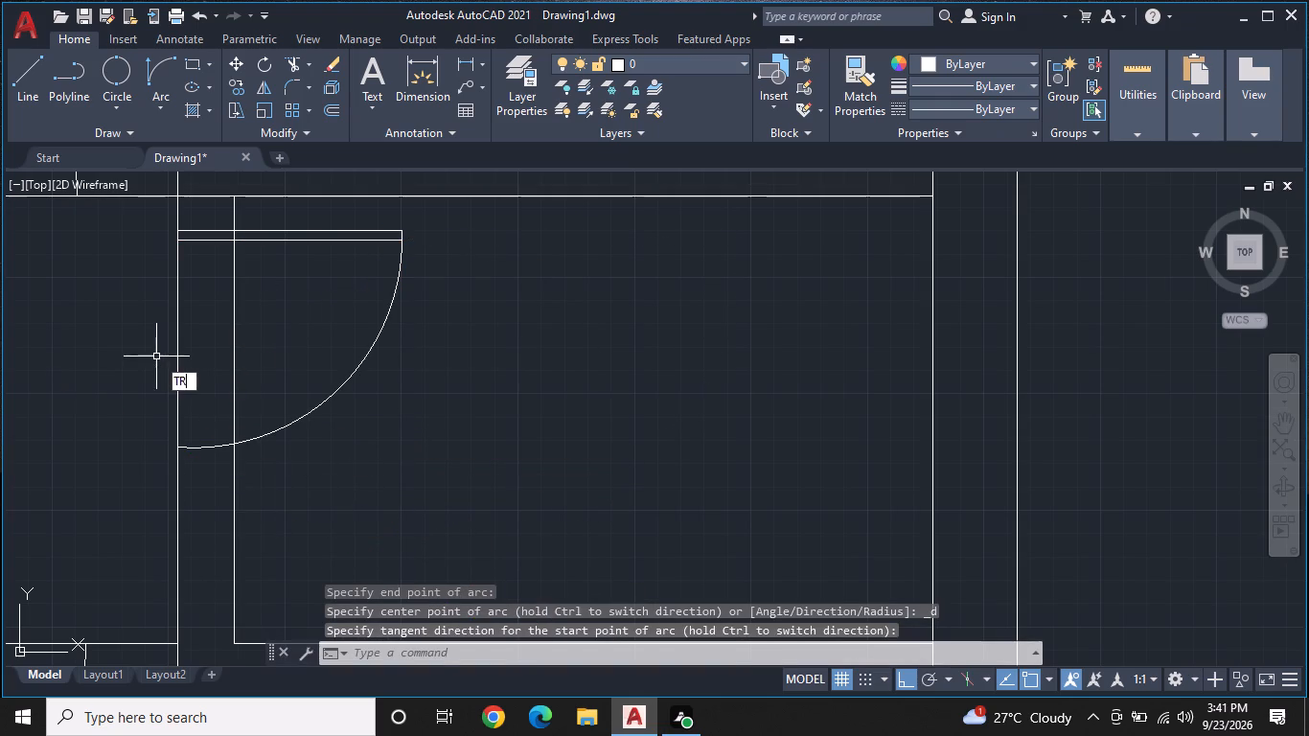
click(231, 401)
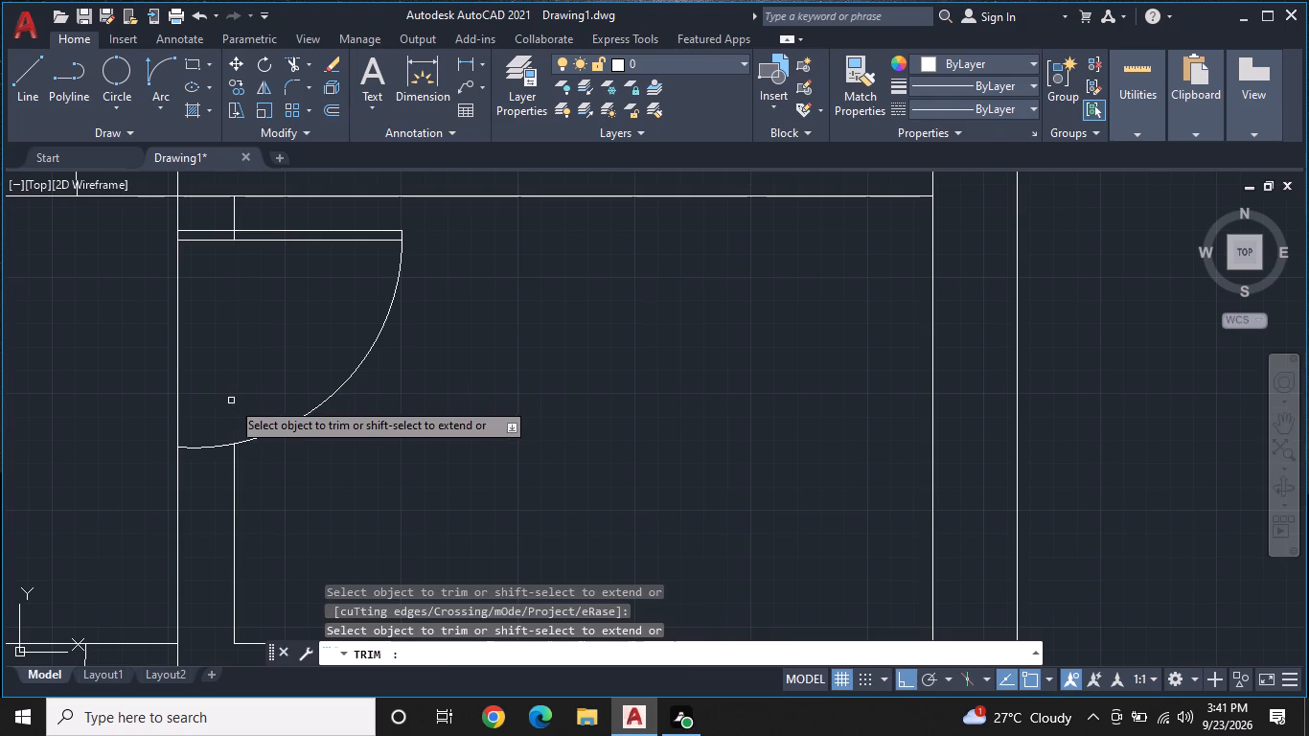
scroll(231, 237, up, 2)
click(237, 233)
scroll(248, 267, down, 2)
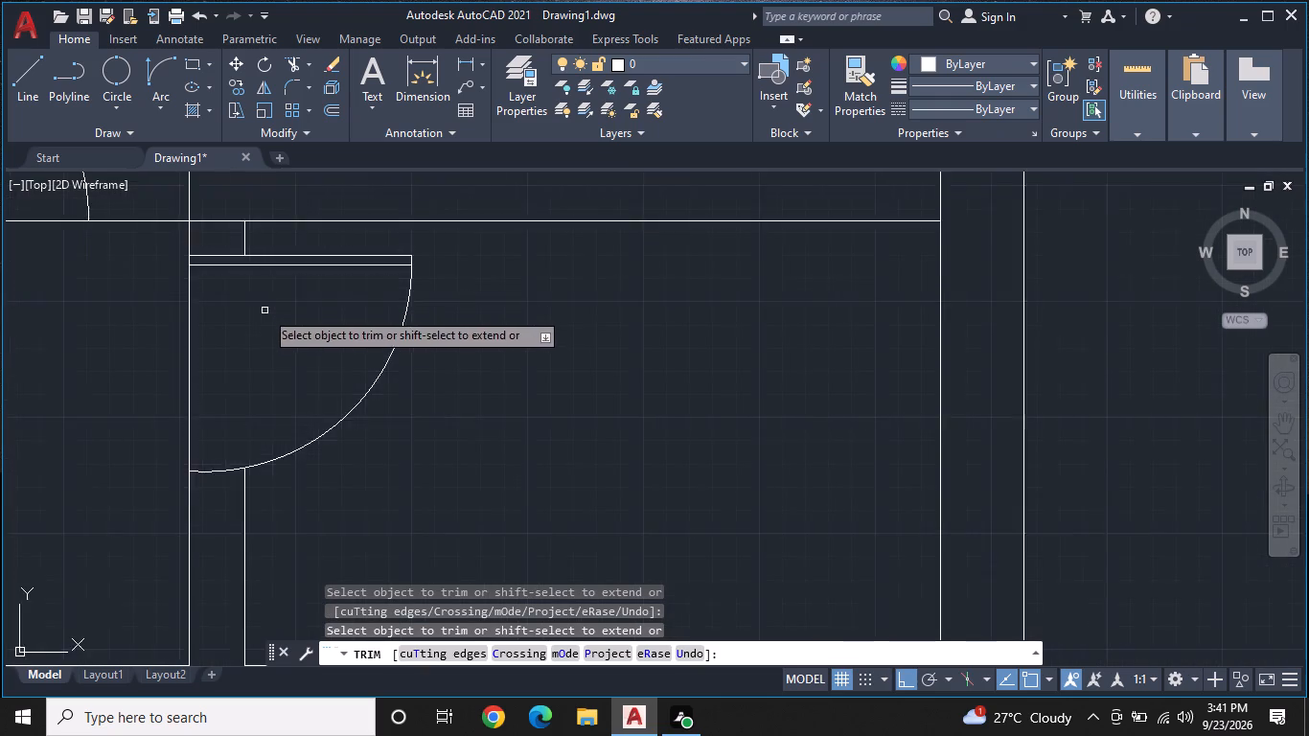
scroll(266, 312, down, 2)
middle_drag(384, 360, 355, 348)
key(Escape)
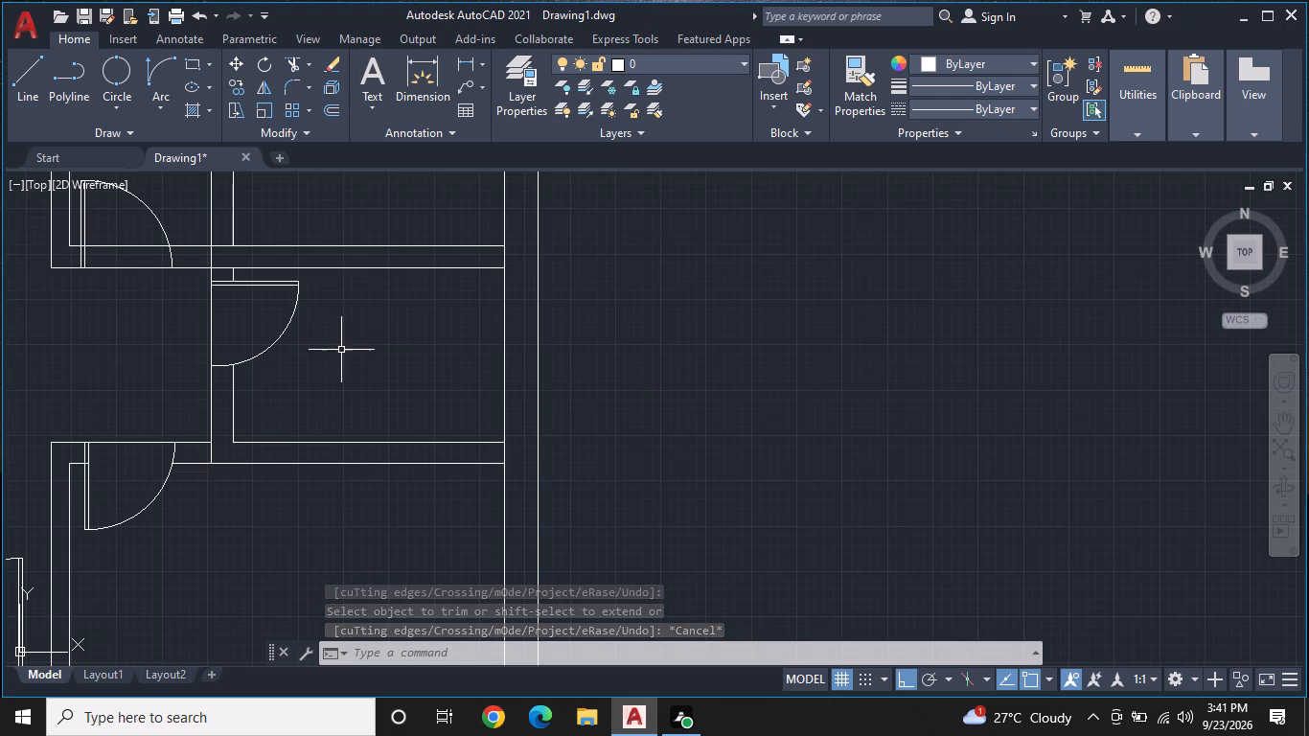
Draw a vertical line about 6'-4" long from the plan's bottom line up to the lowest partition, near the right outer wall.
scroll(370, 345, down, 2)
middle_drag(366, 339, 406, 340)
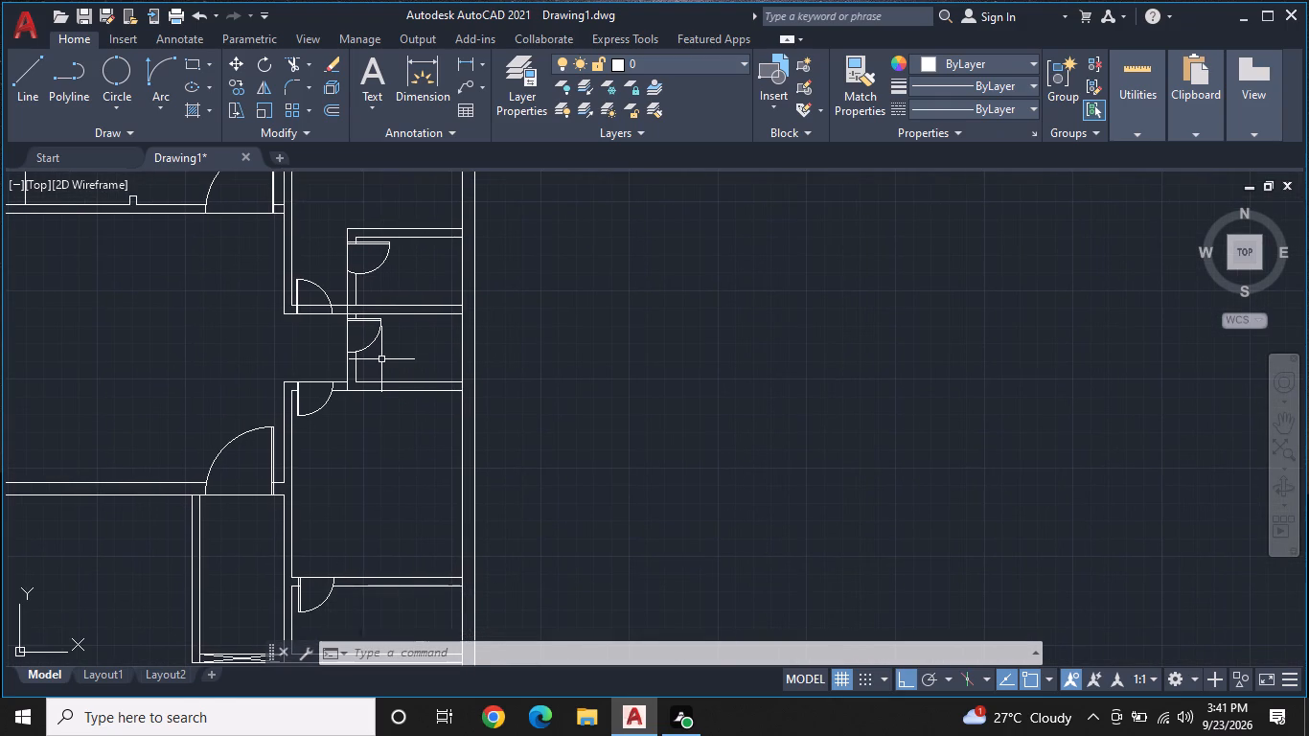
scroll(371, 382, down, 1)
middle_drag(369, 398, 378, 369)
scroll(376, 373, up, 1)
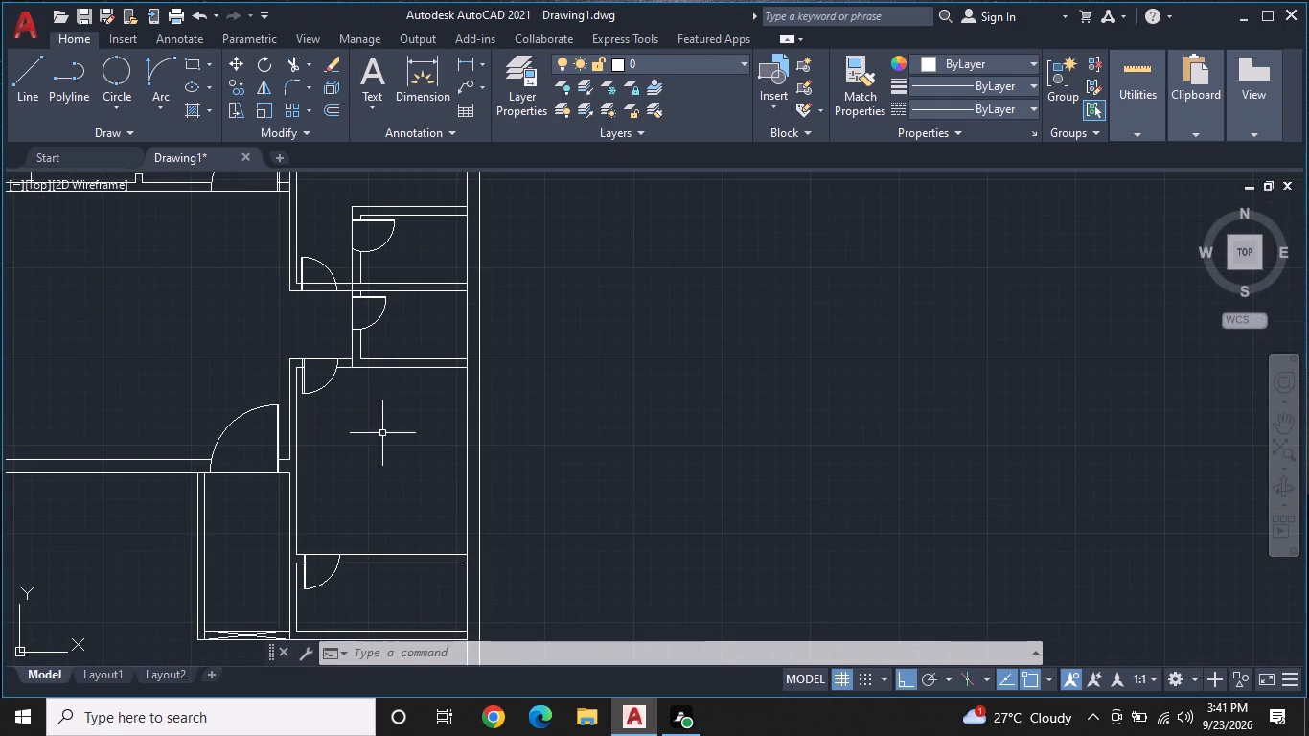
middle_drag(382, 434, 364, 327)
middle_drag(378, 494, 368, 380)
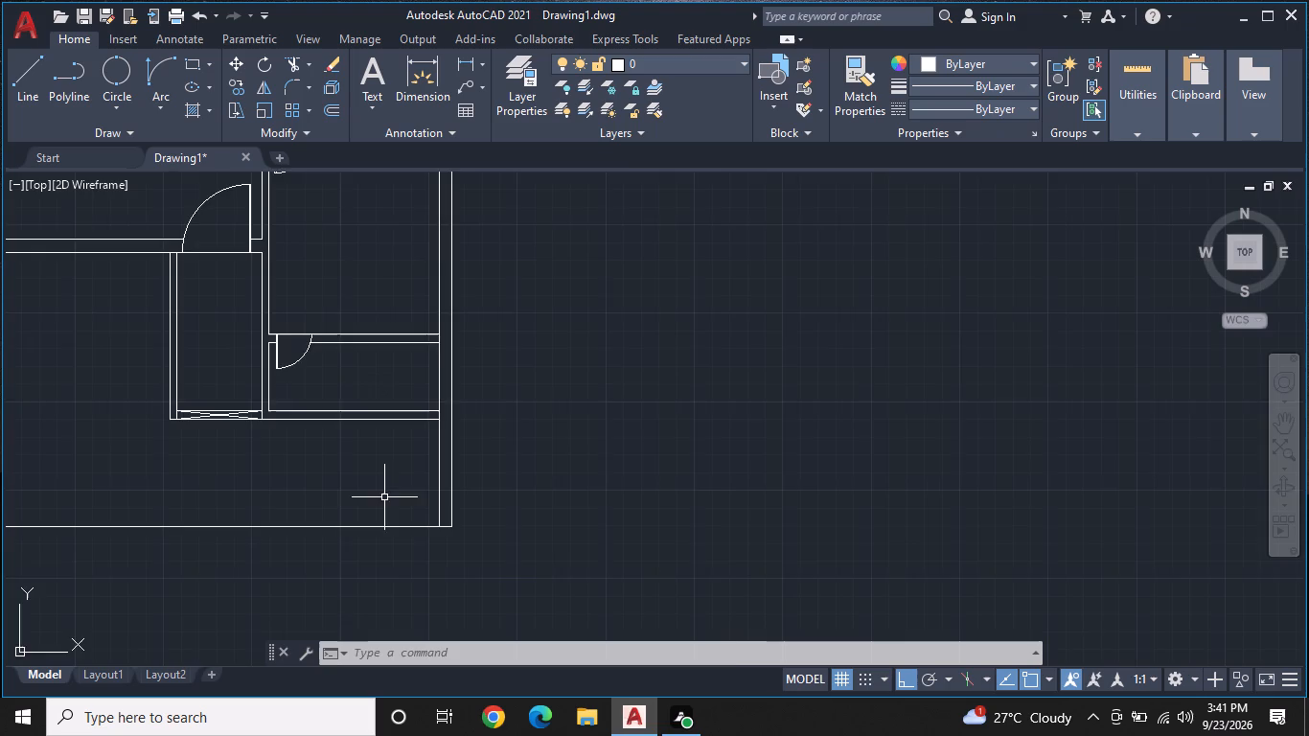
scroll(387, 497, up, 1)
middle_drag(387, 494, 390, 468)
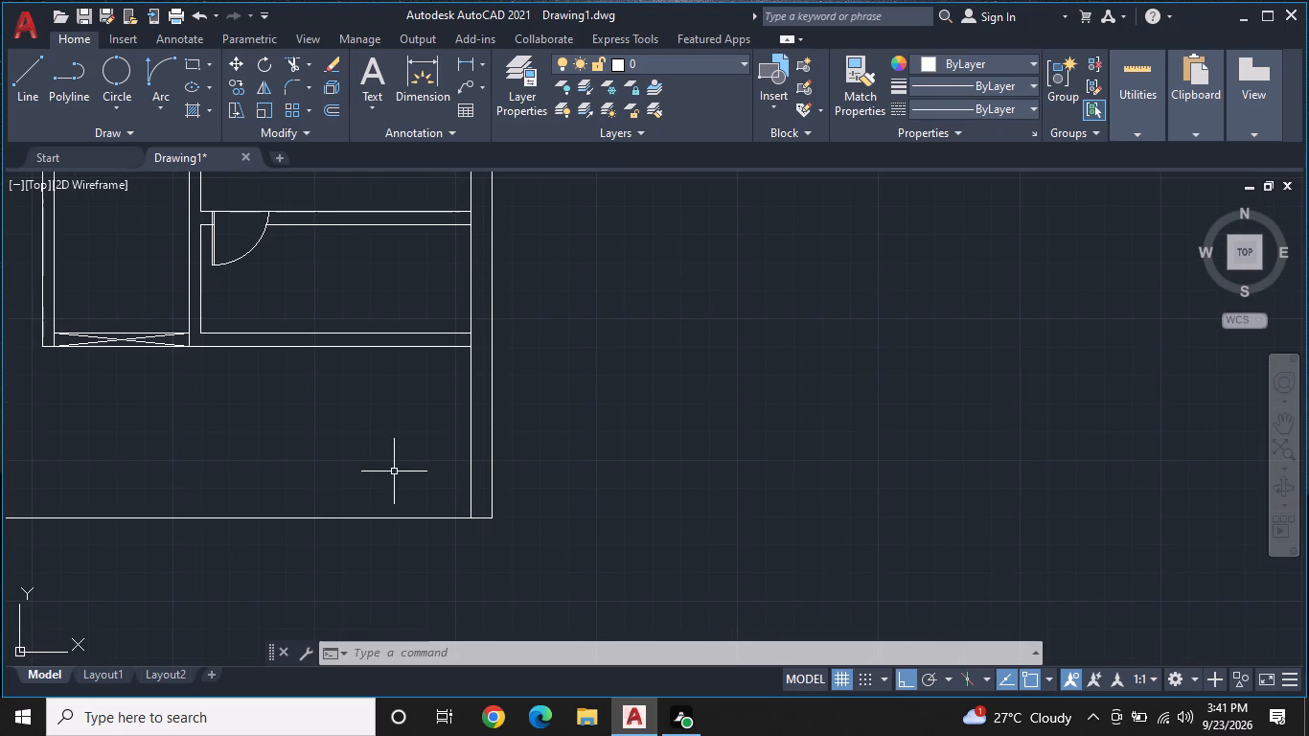
text(L)
key(space)
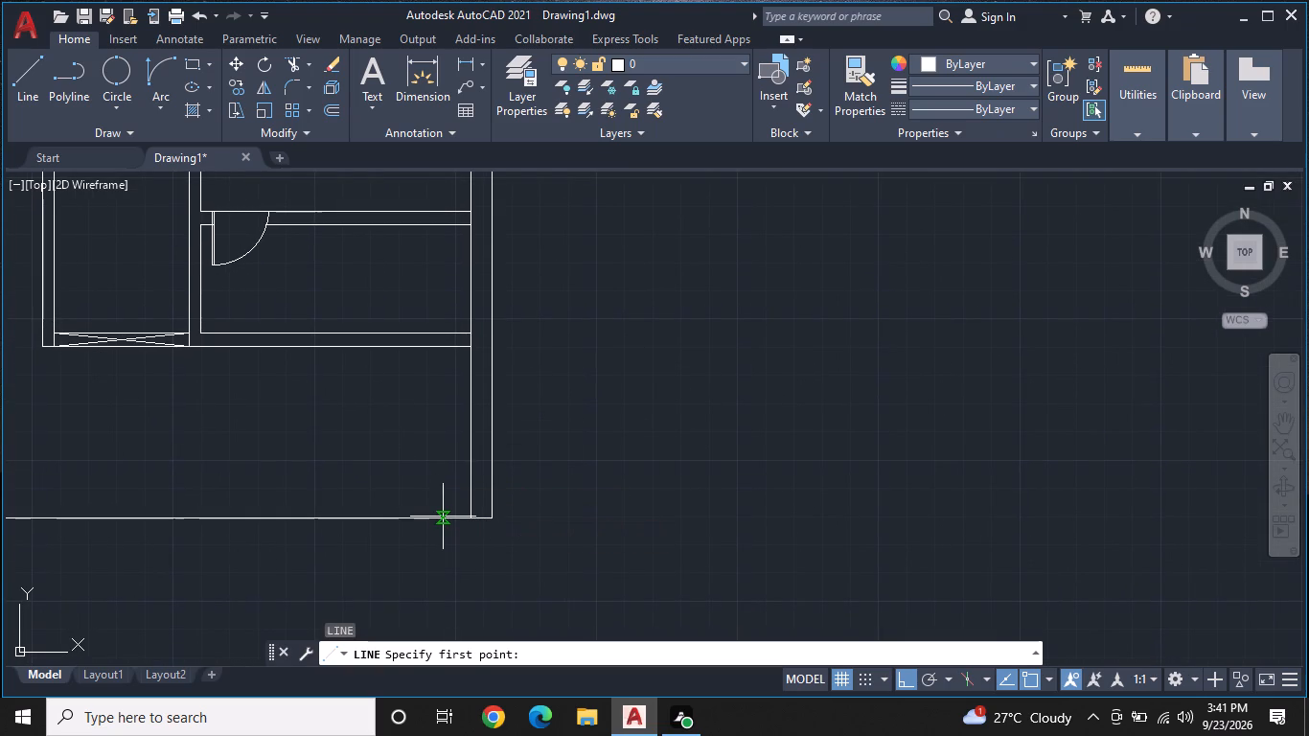
click(380, 516)
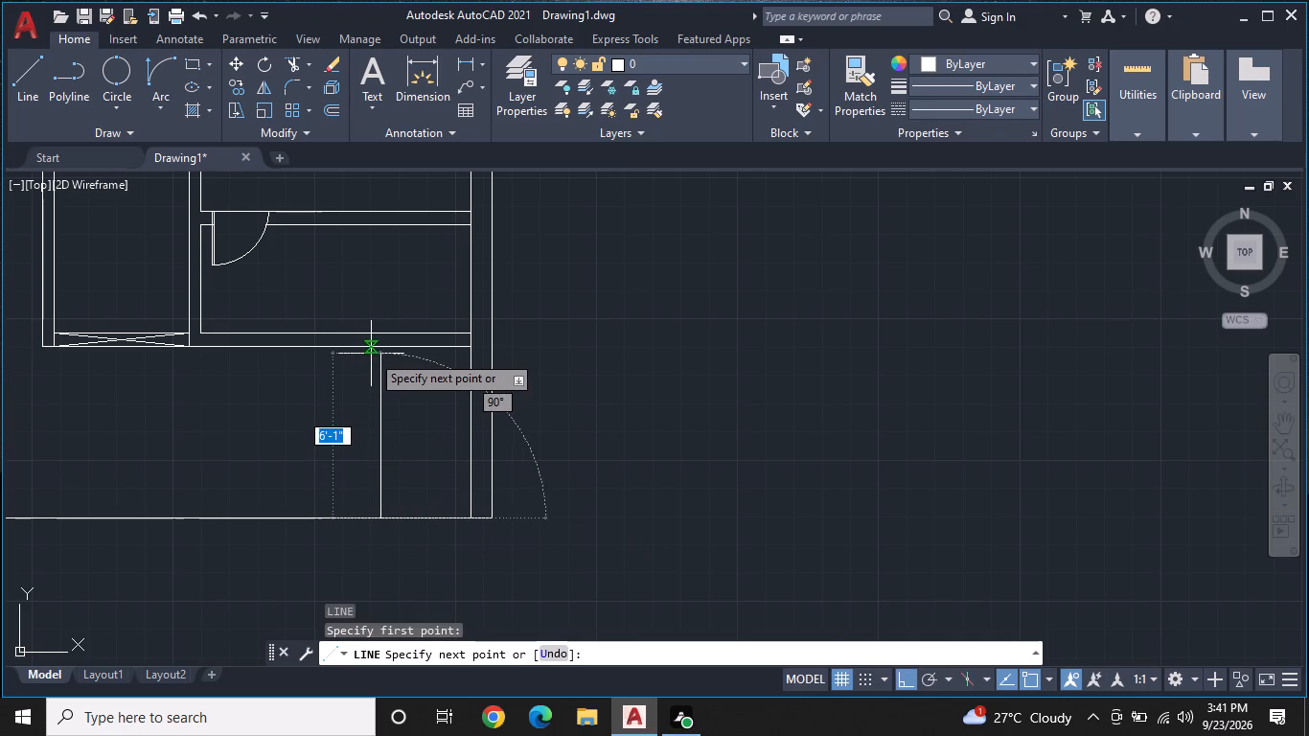
click(385, 344)
key(Escape)
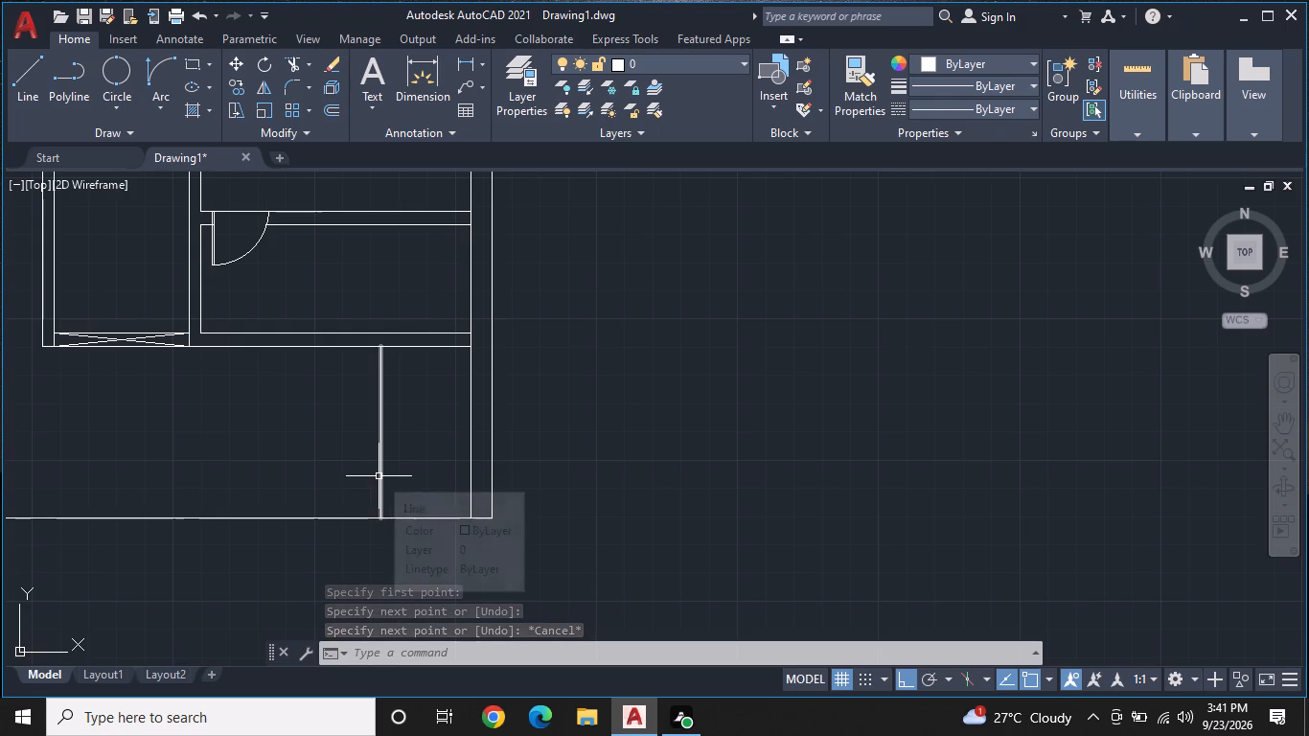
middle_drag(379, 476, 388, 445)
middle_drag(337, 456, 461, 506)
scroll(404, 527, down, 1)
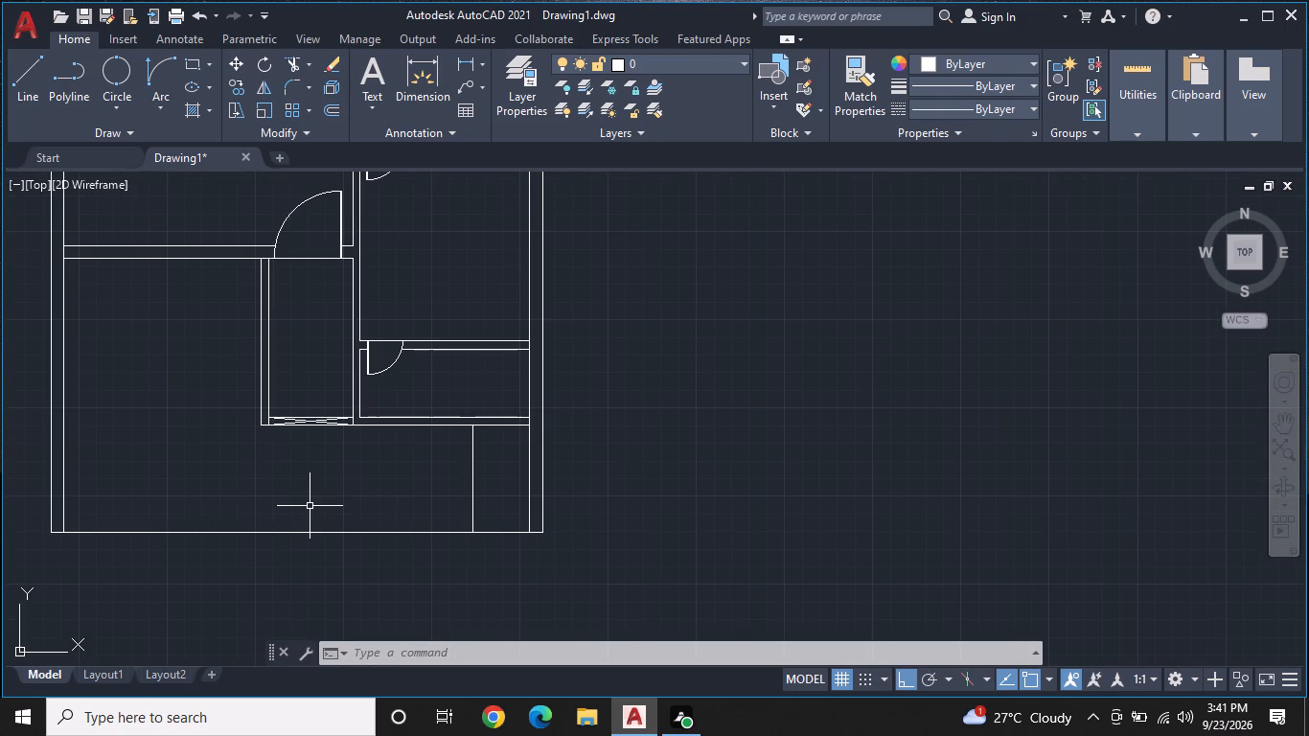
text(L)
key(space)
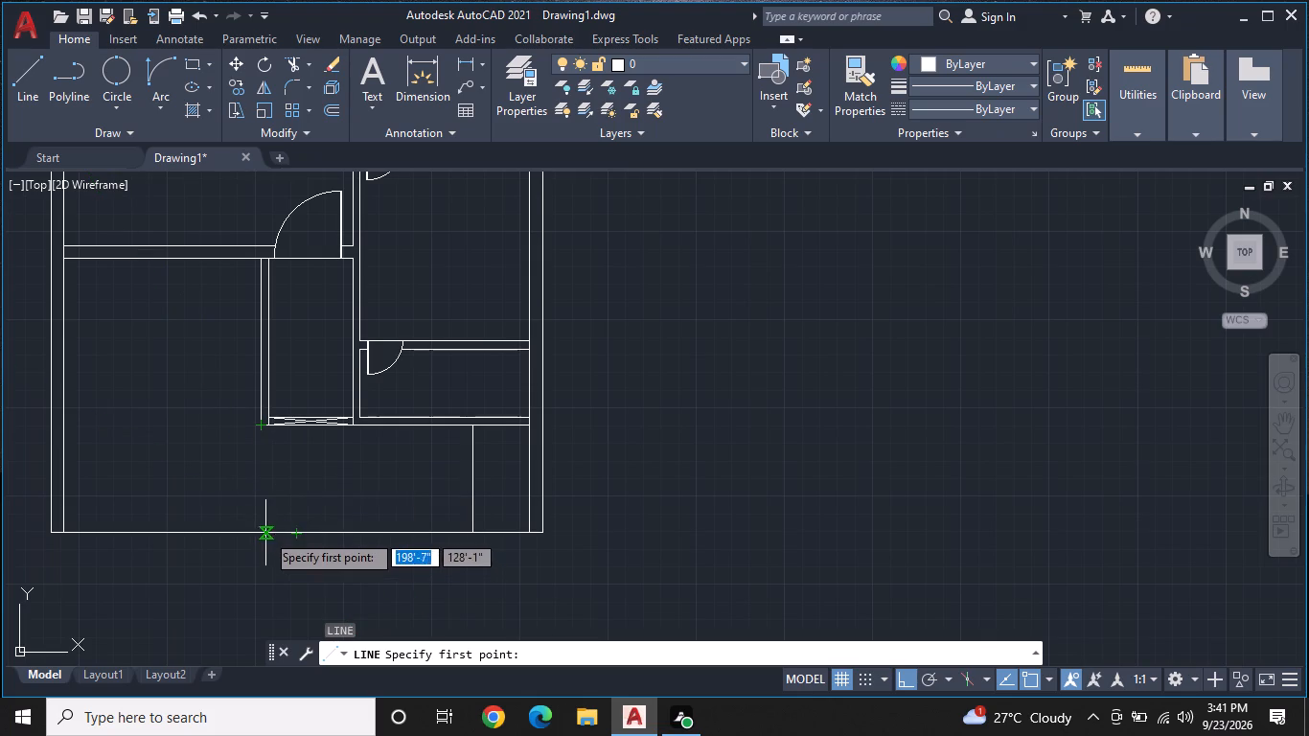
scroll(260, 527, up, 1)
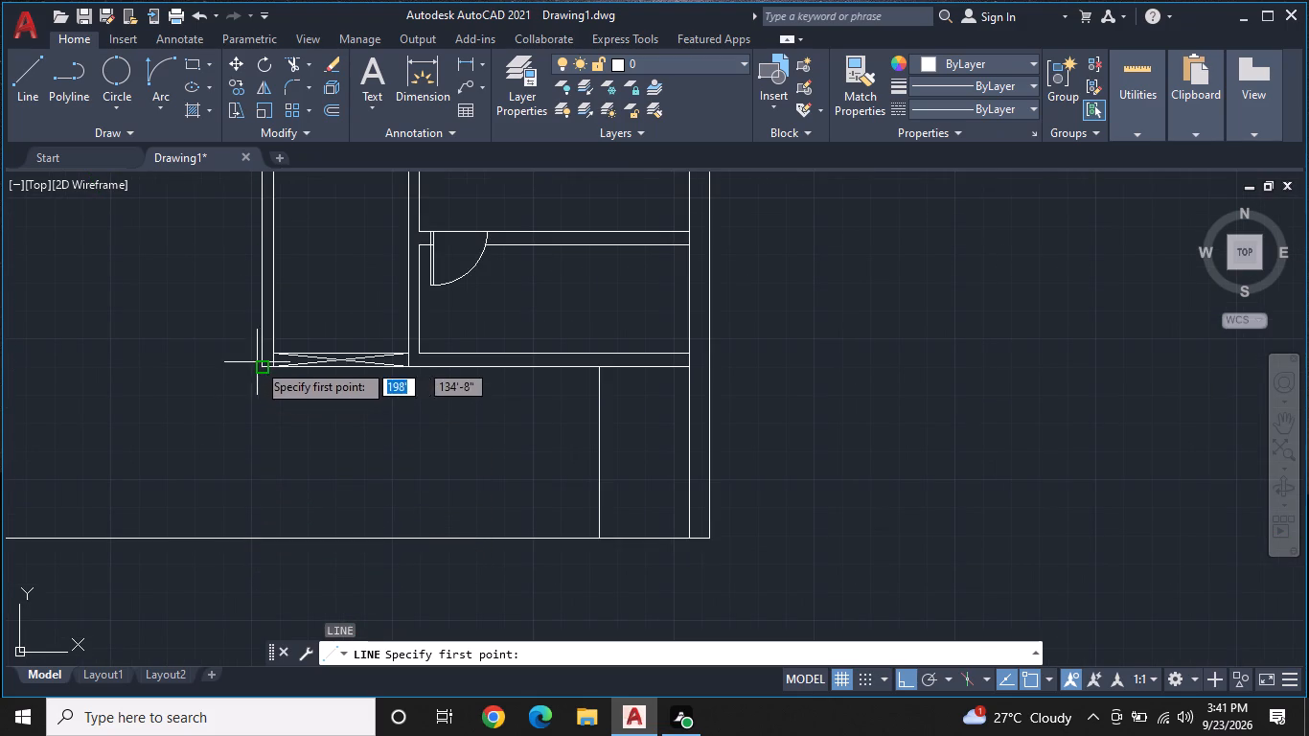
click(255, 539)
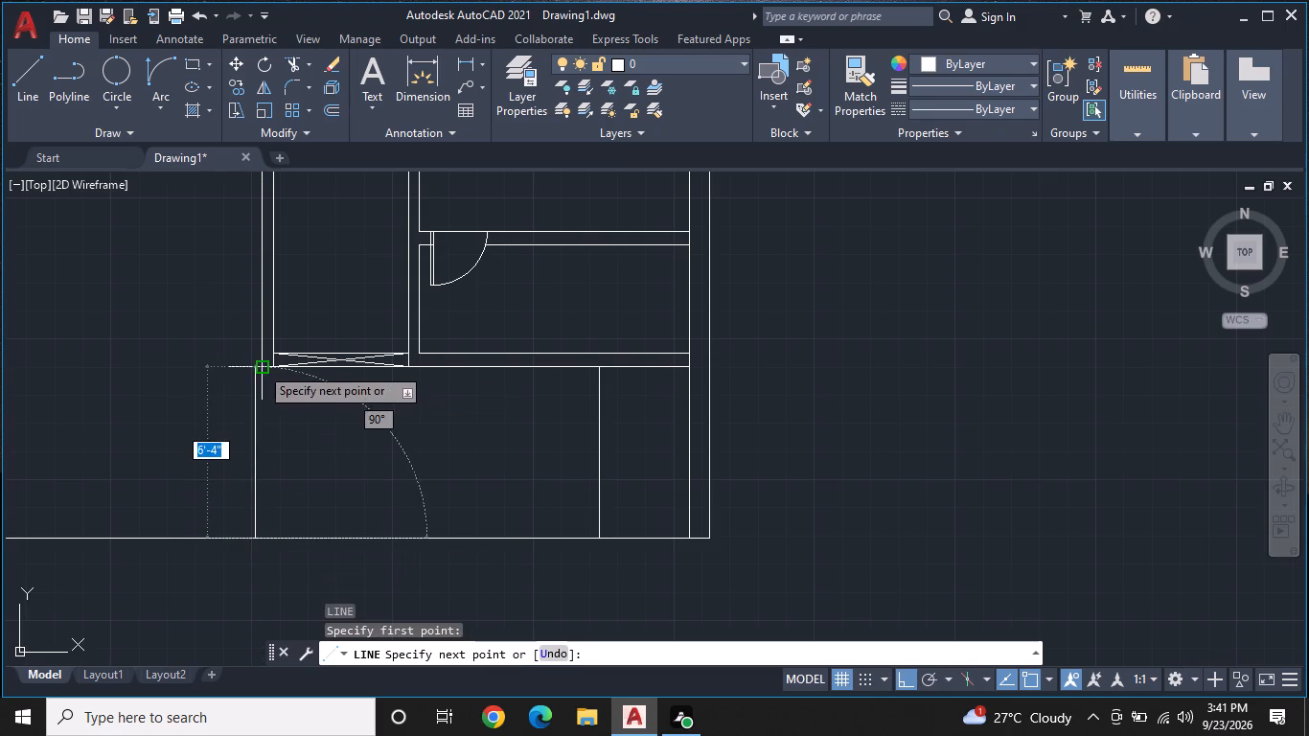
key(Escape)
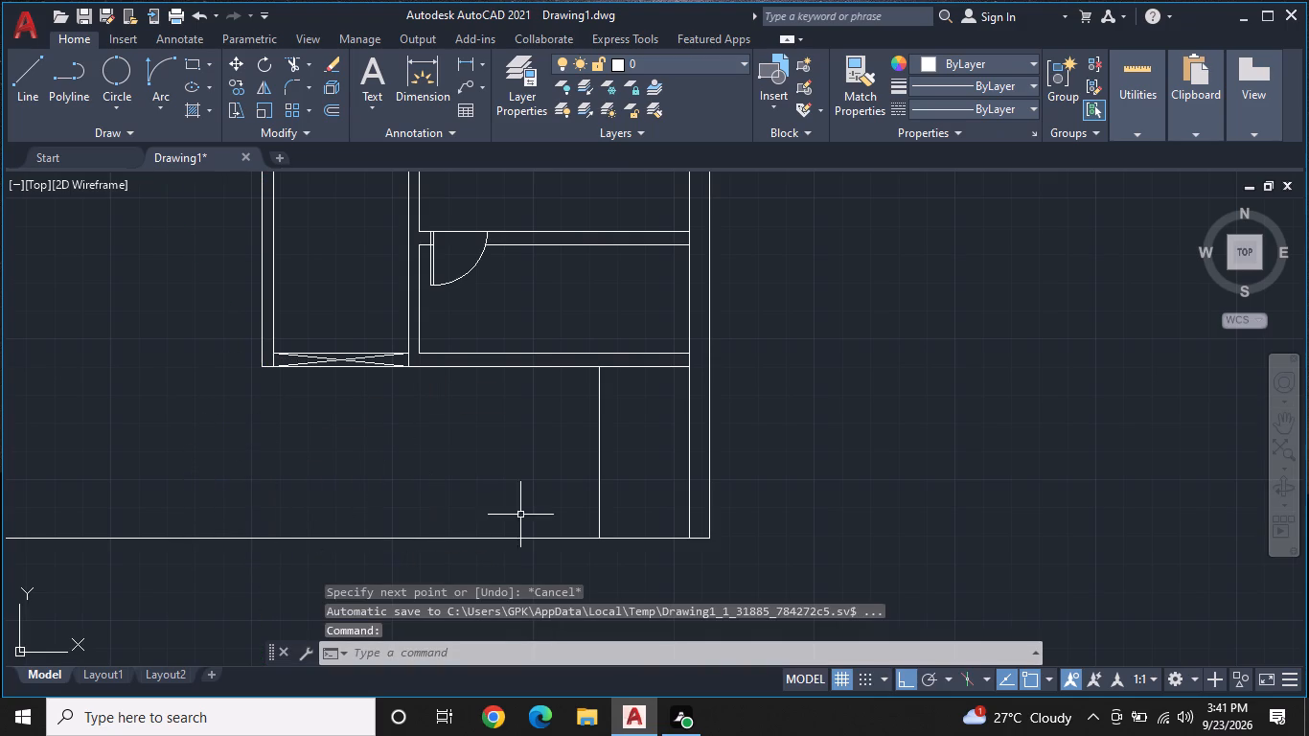
Draw a 15'-10" line along the plan's bottom line from the right wall's inner face to directly below the partition's outer corner.
key(l)
key(space)
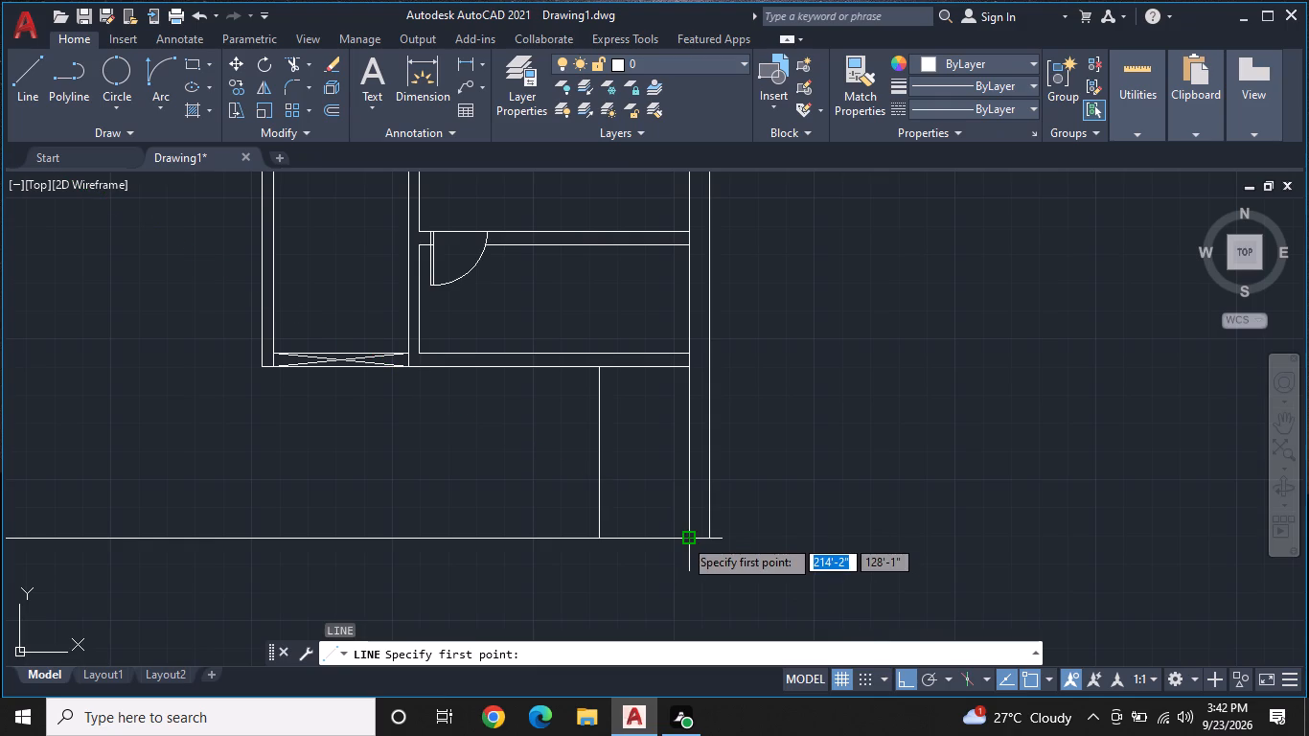
click(683, 538)
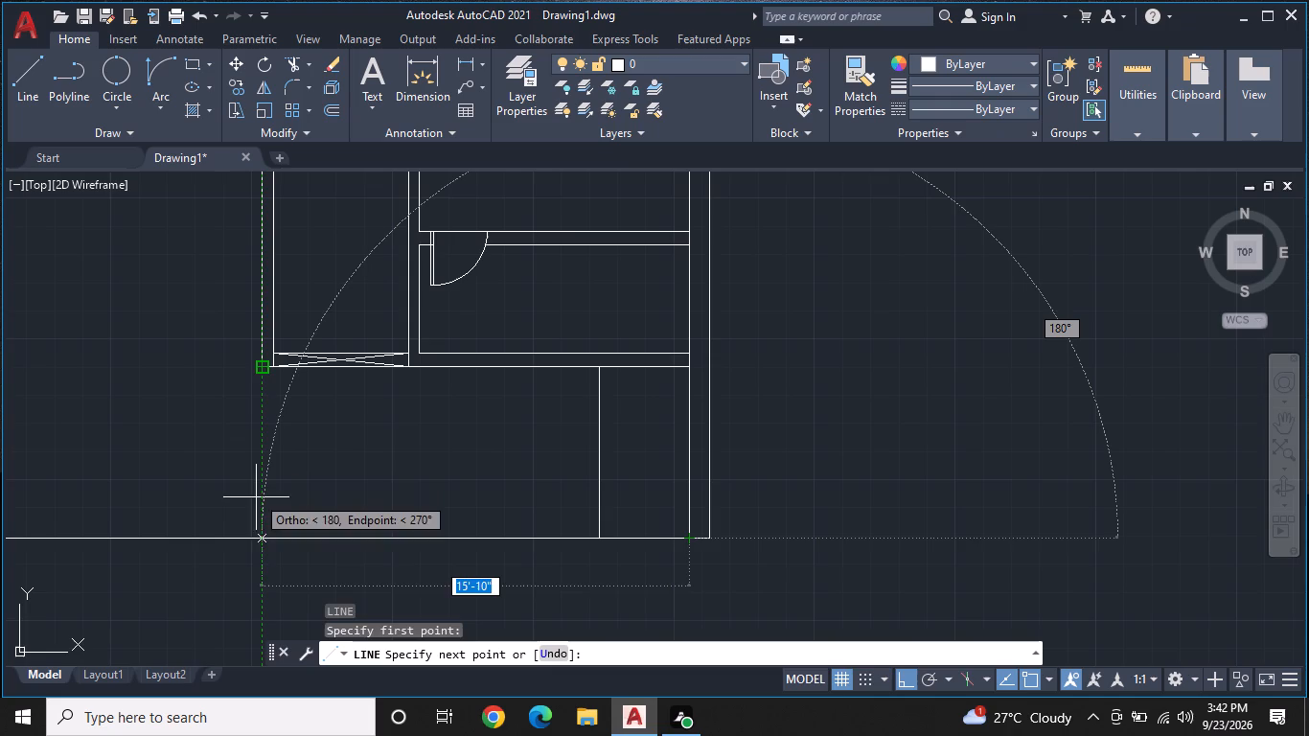
click(261, 539)
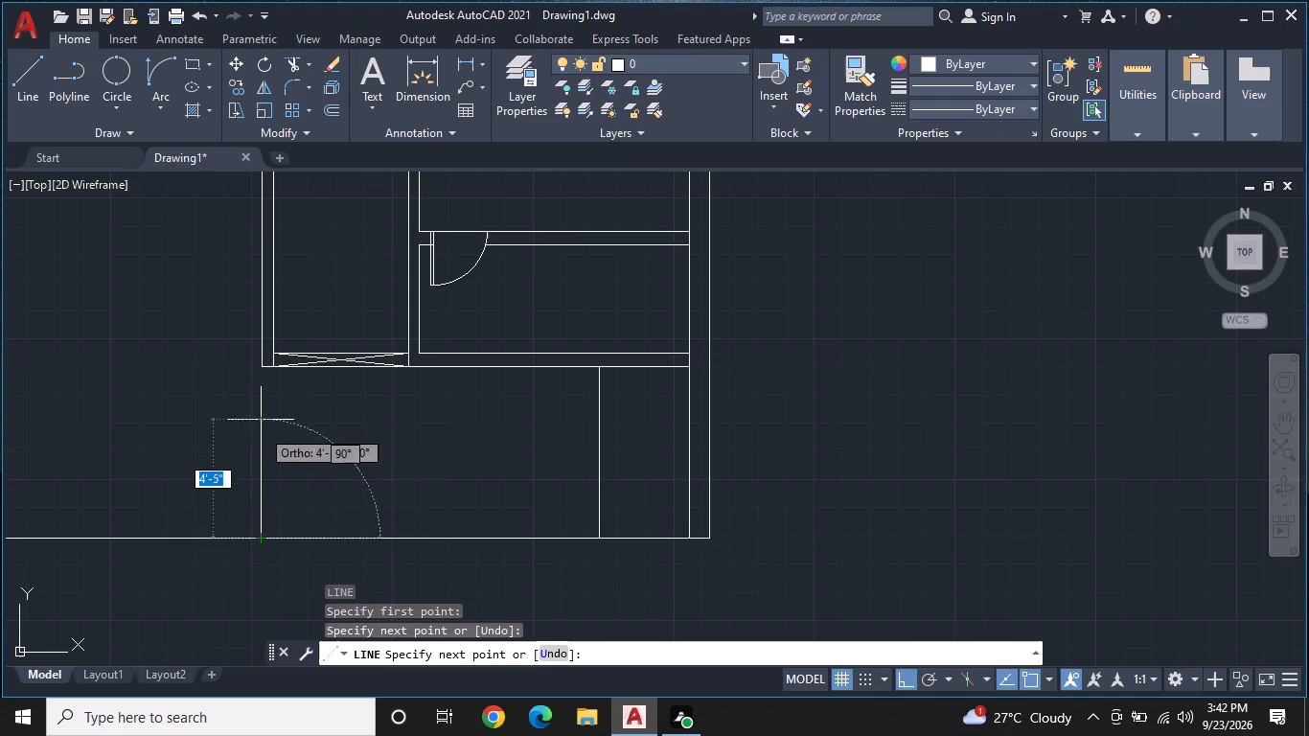
scroll(264, 356, up, 3)
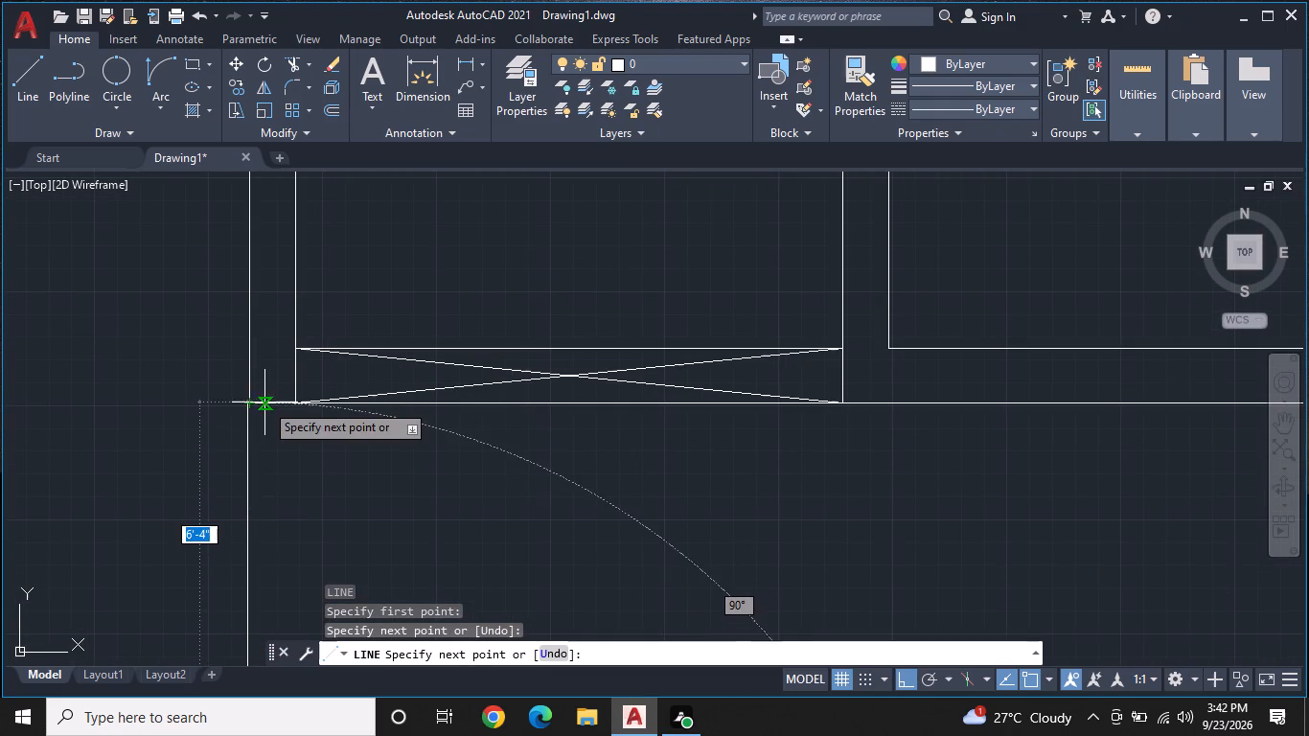
key(Escape)
Draw a line from the partition's outer corner down about 6'-4" to the bottom line, continuing 15'-10" along it to the right wall's inner face.
scroll(255, 407, down, 2)
middle_drag(255, 410, 256, 383)
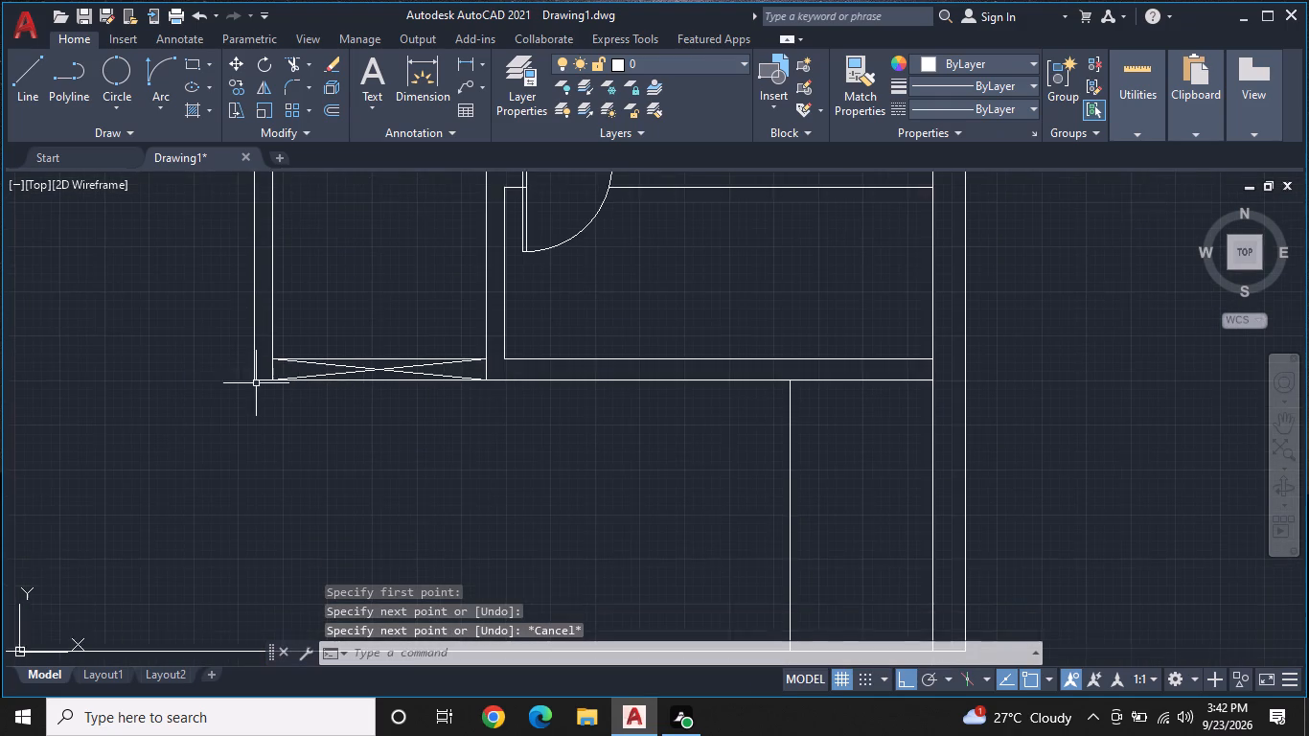
scroll(256, 383, up, 2)
text(L)
key(space)
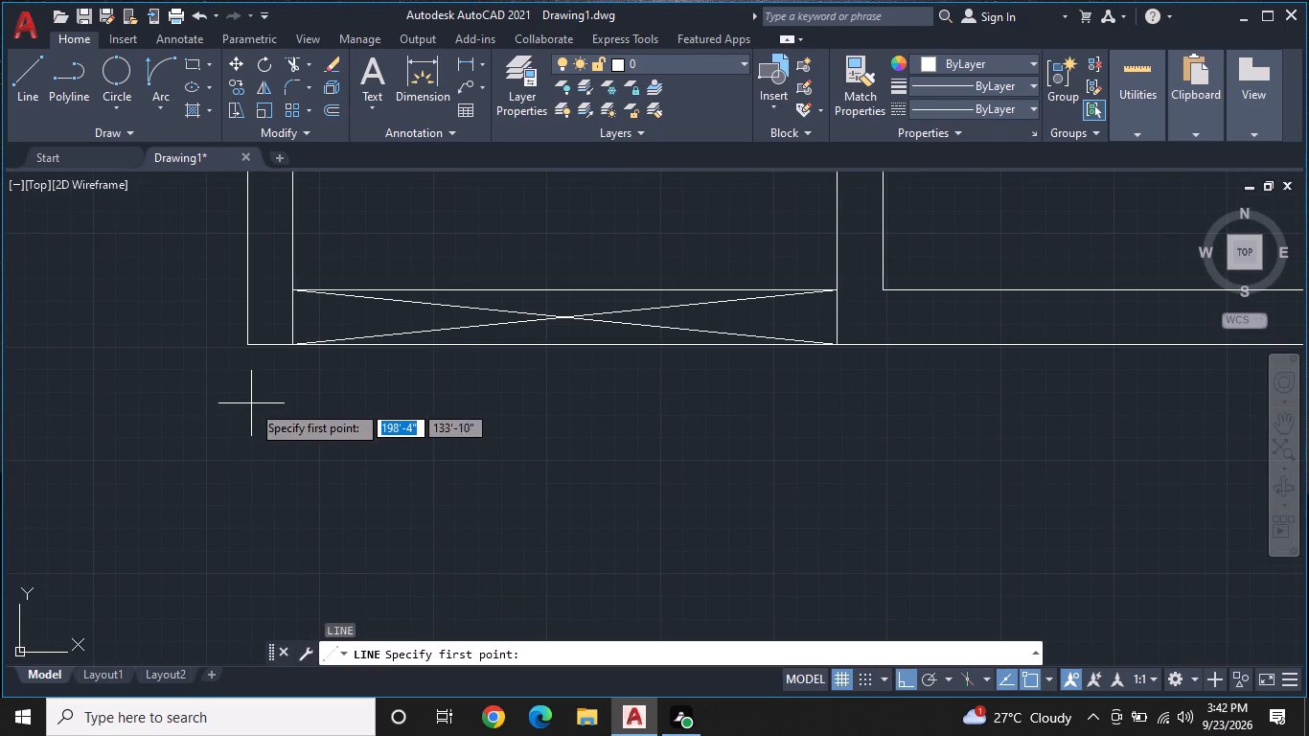
click(248, 347)
middle_drag(257, 443, 264, 283)
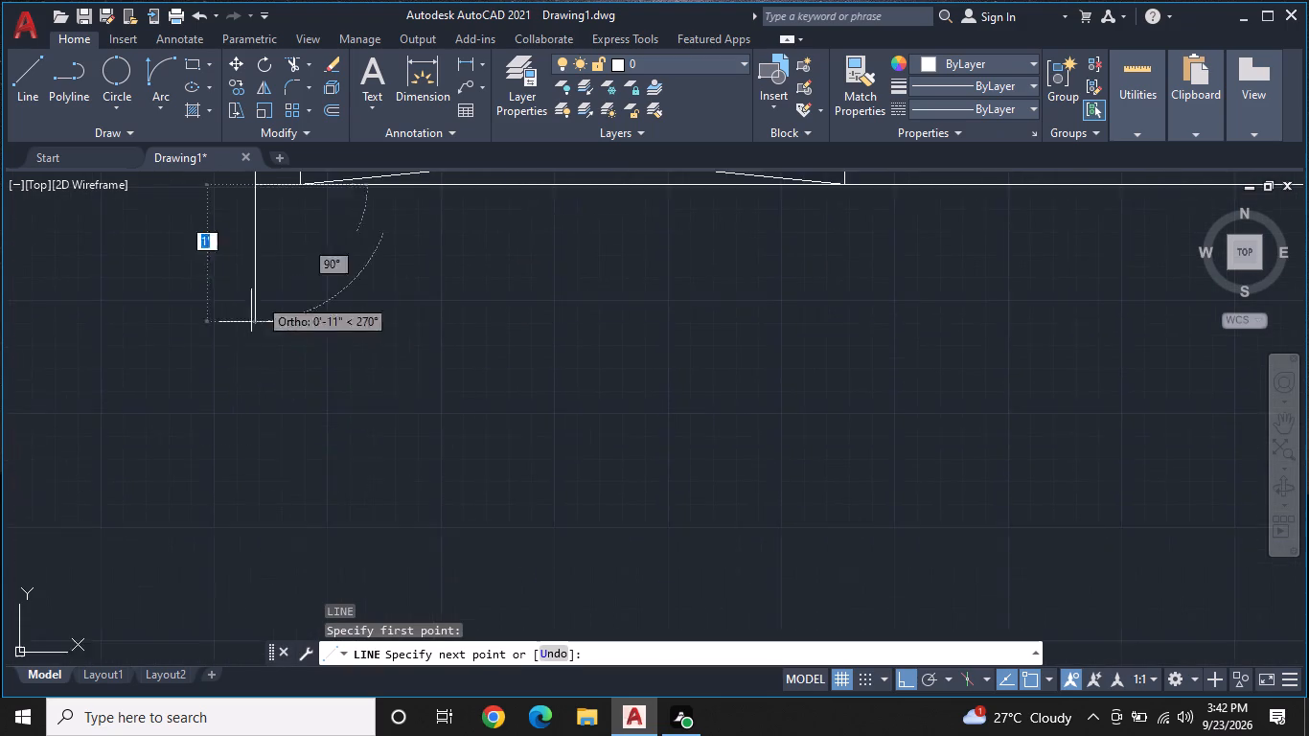
scroll(244, 349, down, 2)
click(251, 577)
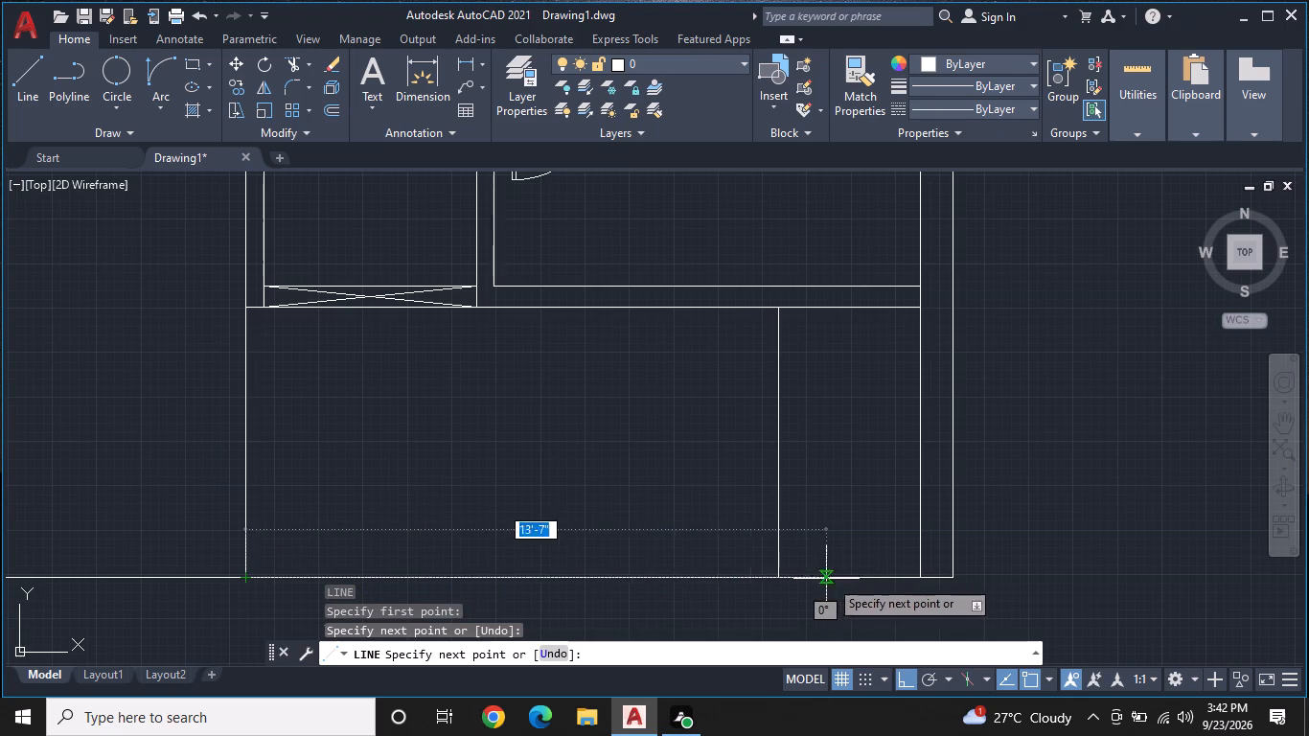
click(921, 575)
key(Escape)
Offset the 15'-10" bottom line 9" upward into the plan.
key(o)
text(F)
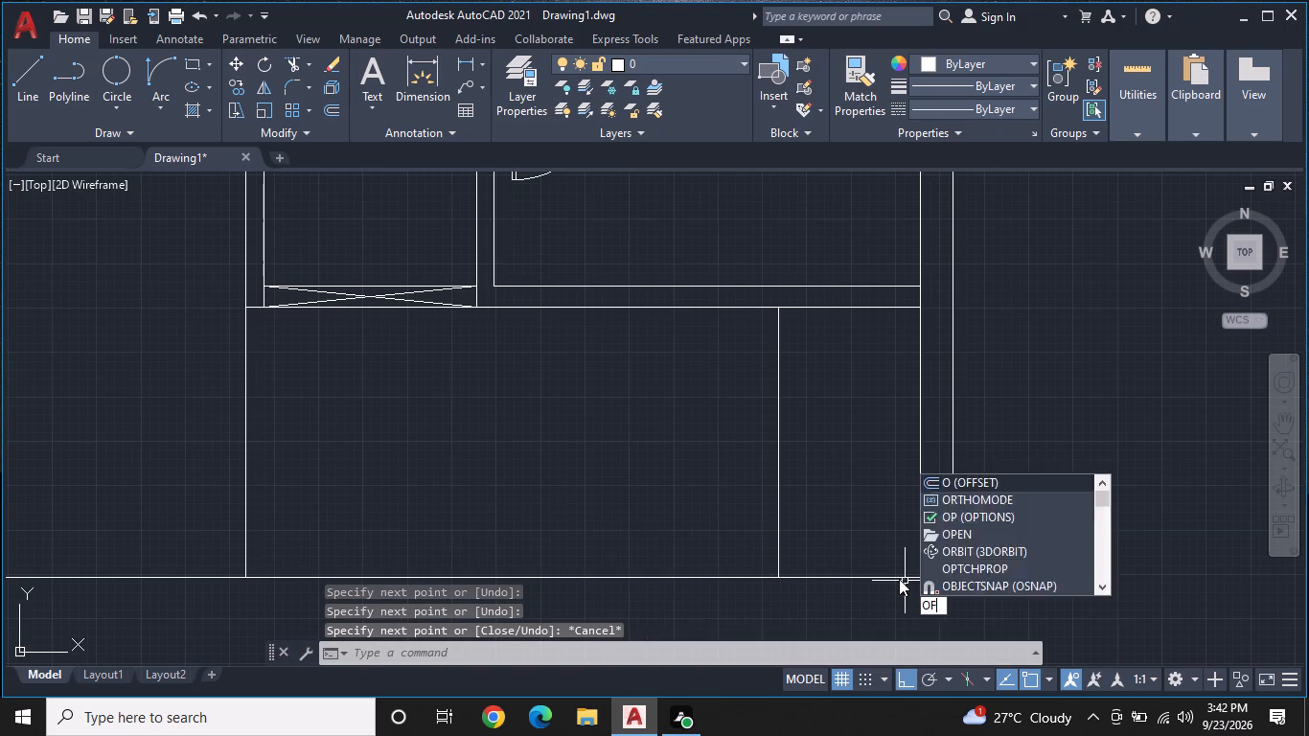
key(space)
key(9)
key(shift+quotedbl)
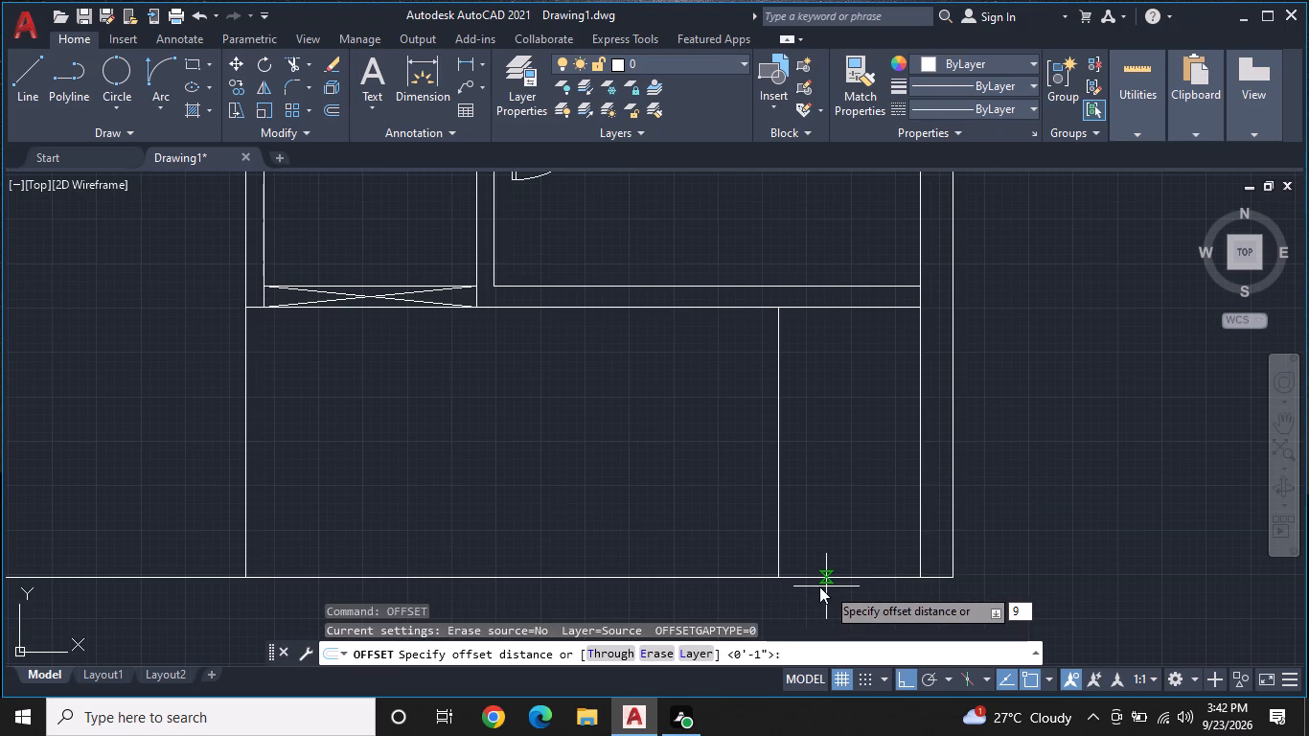
key(Return)
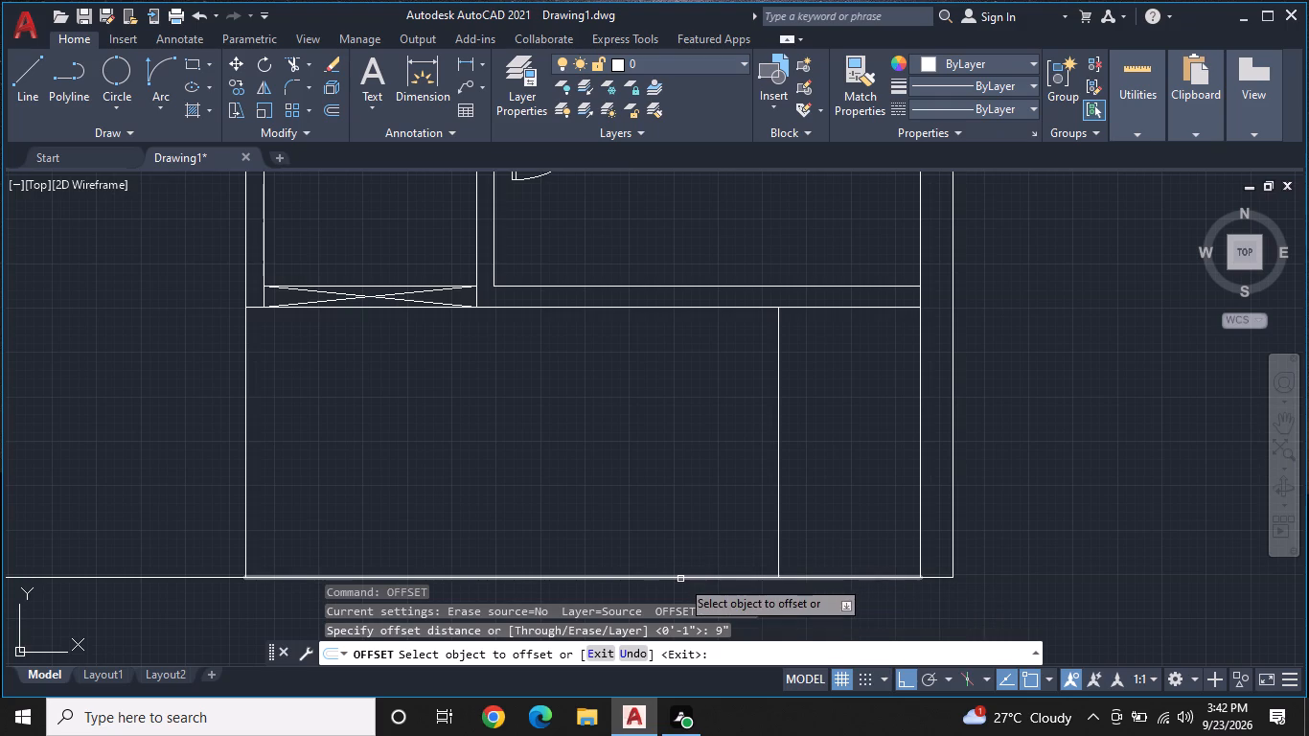
click(680, 579)
click(677, 528)
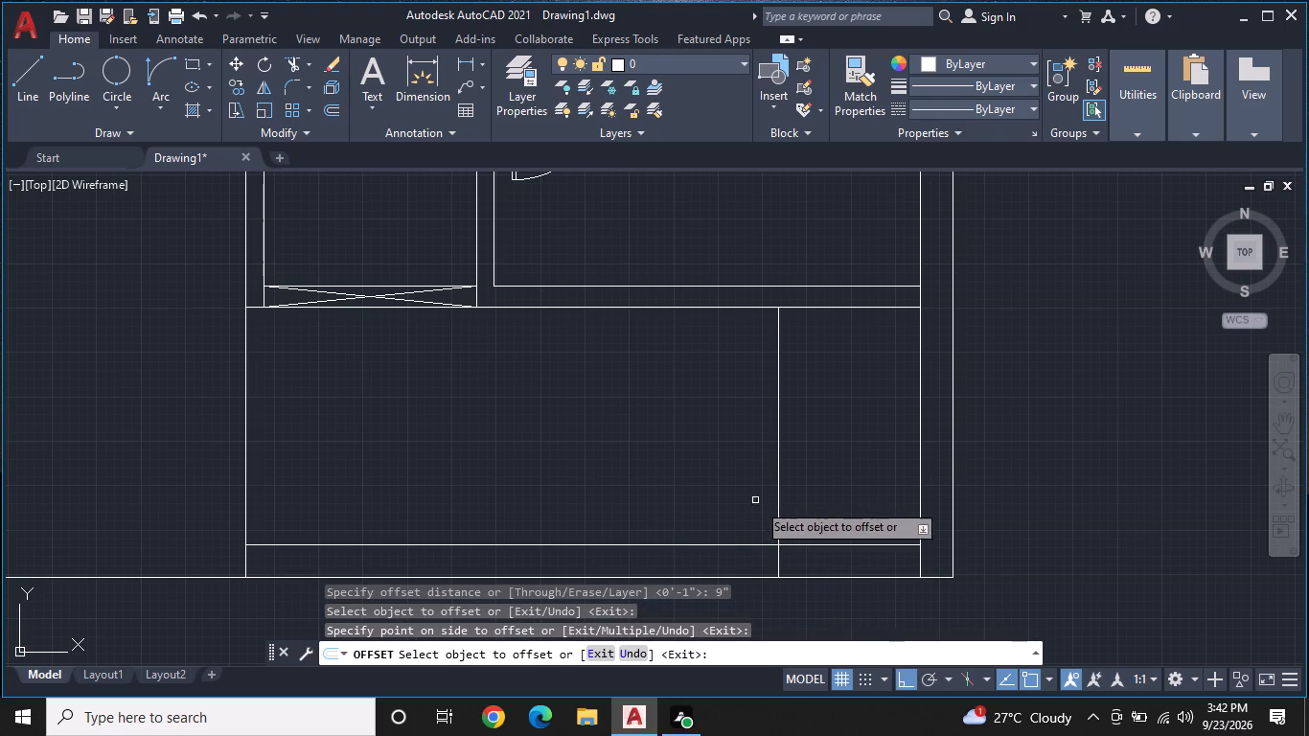
key(Escape)
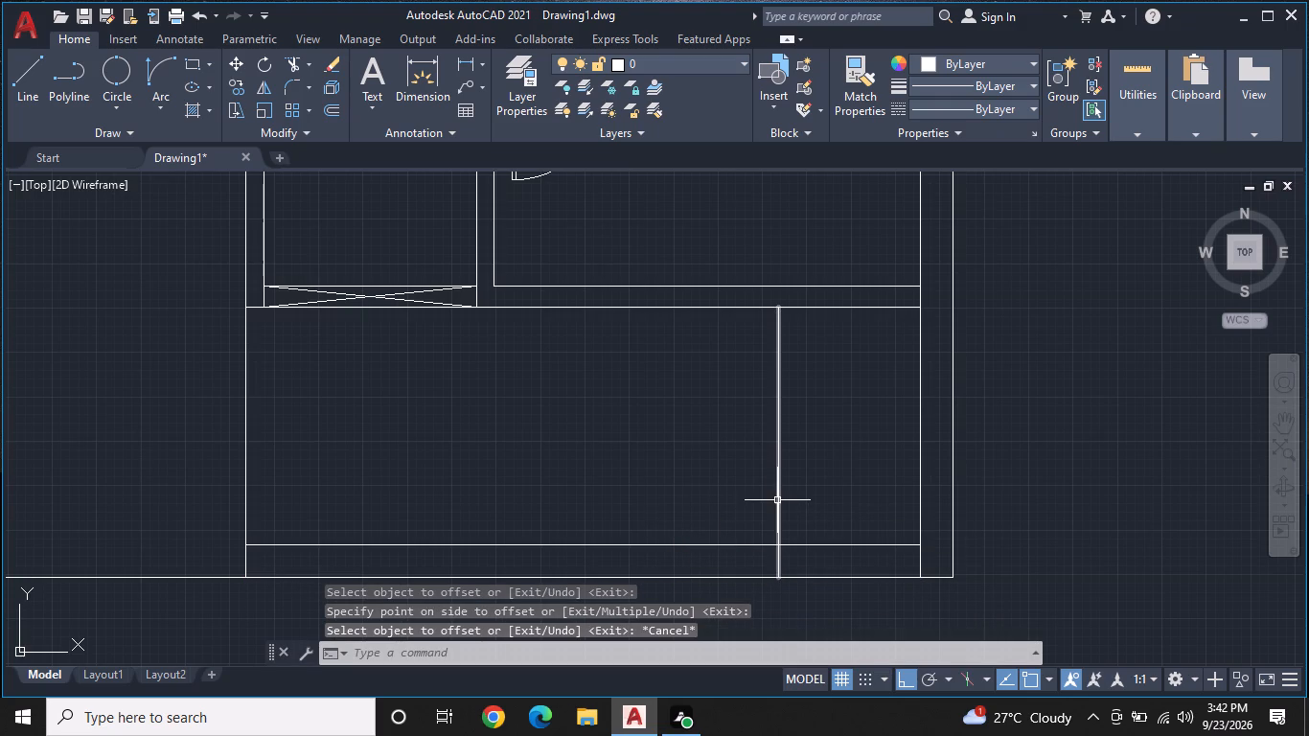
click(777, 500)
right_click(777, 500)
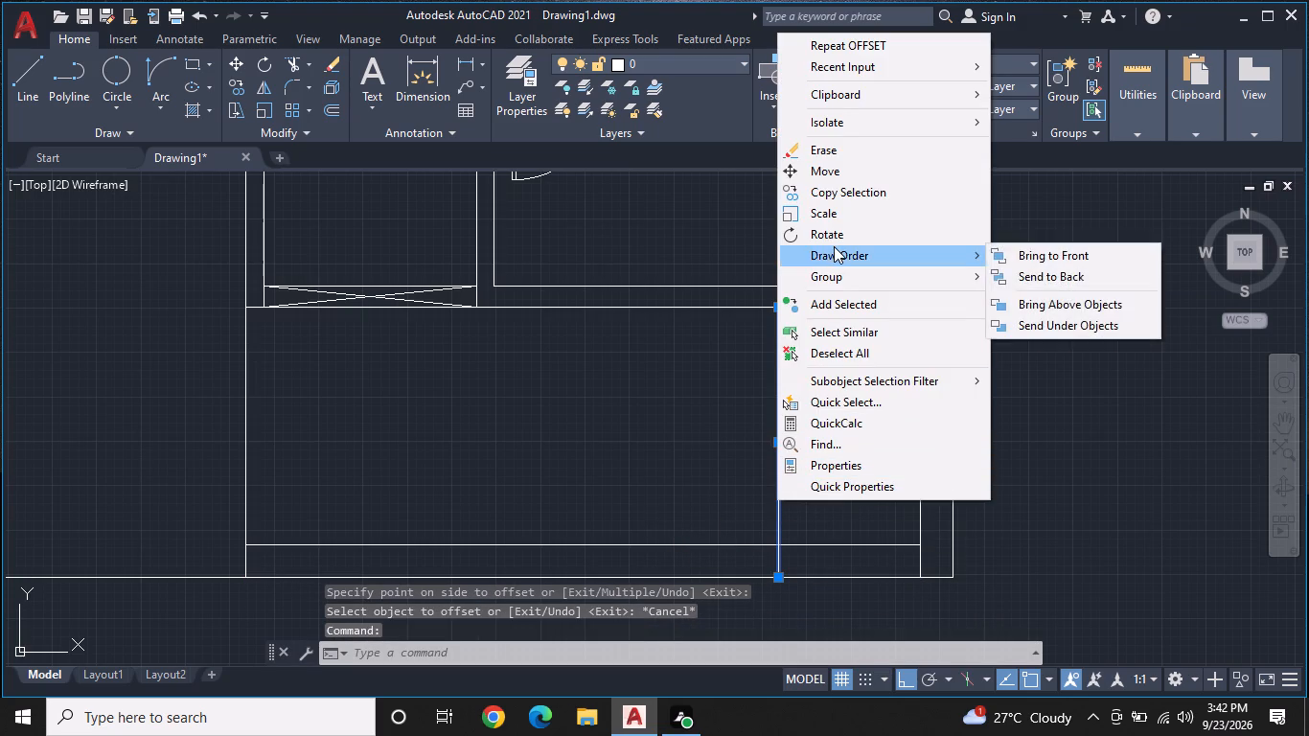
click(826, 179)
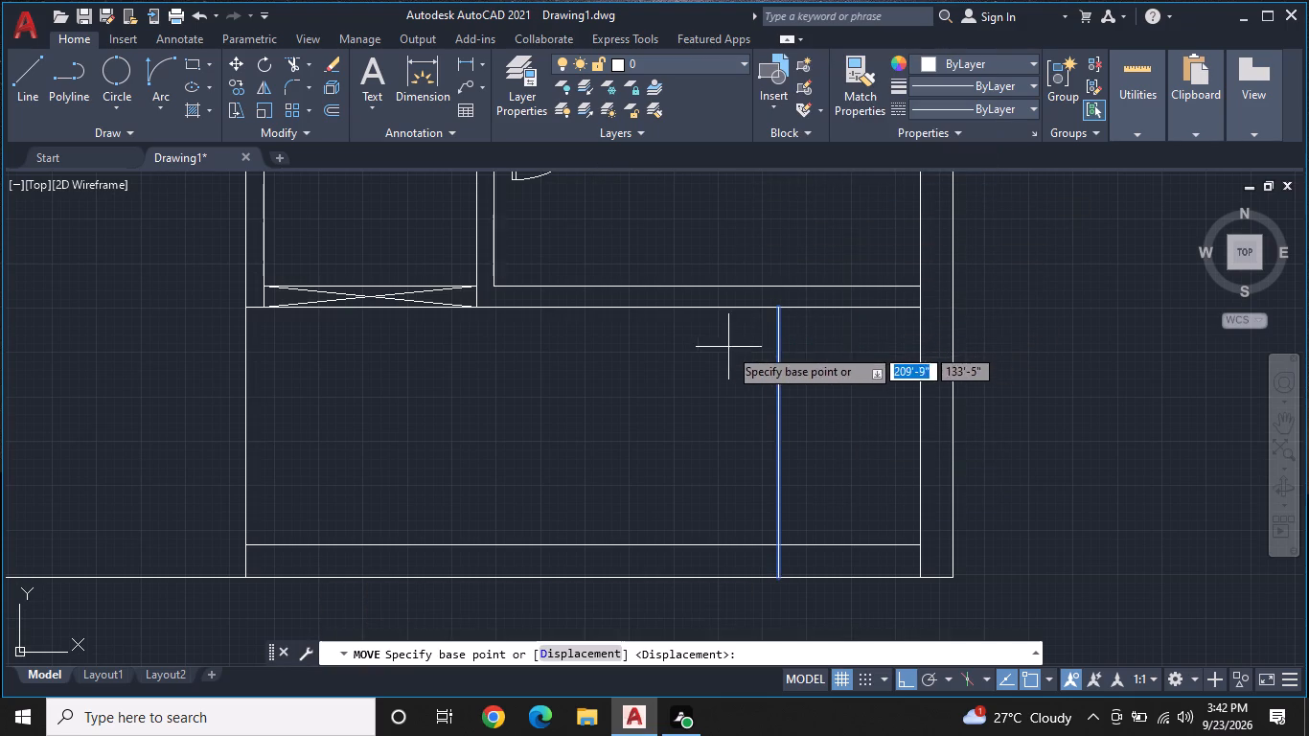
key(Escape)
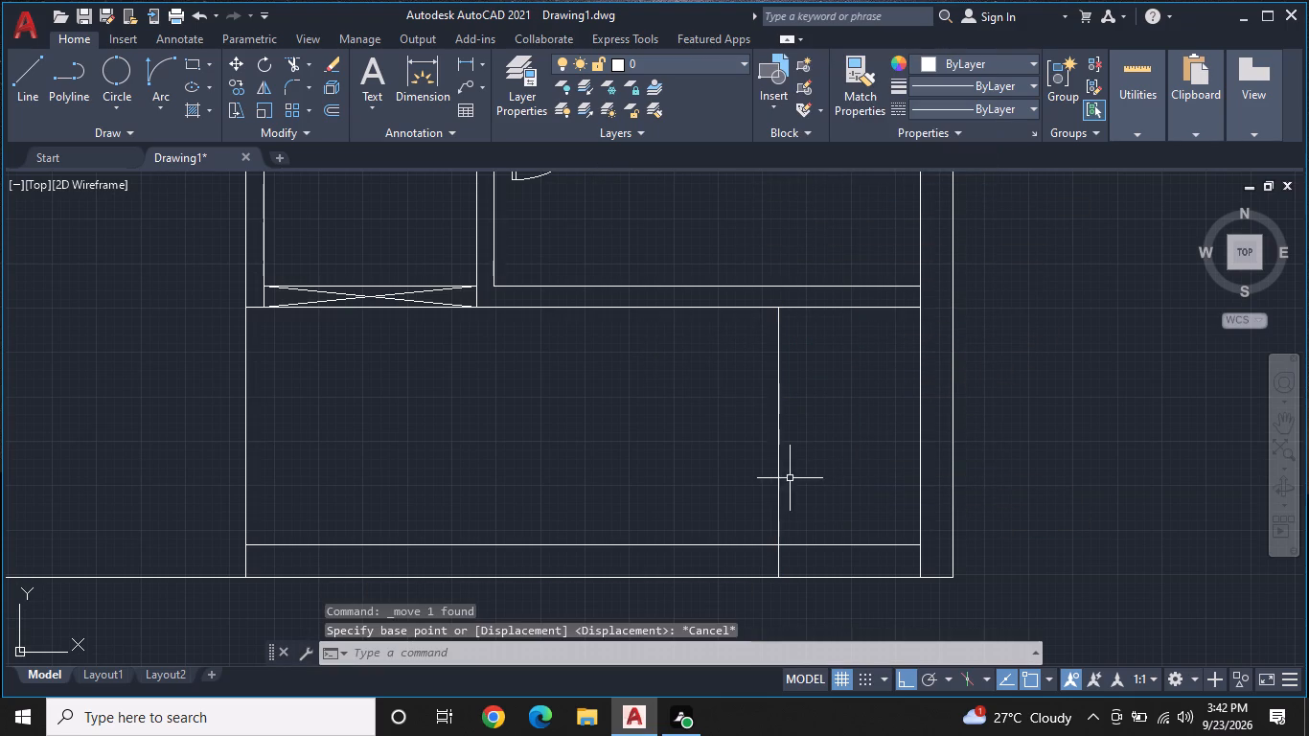
Erase the full-height vertical line near the right outer wall, between the plan's bottom line and the lowest partition.
click(773, 451)
click(783, 445)
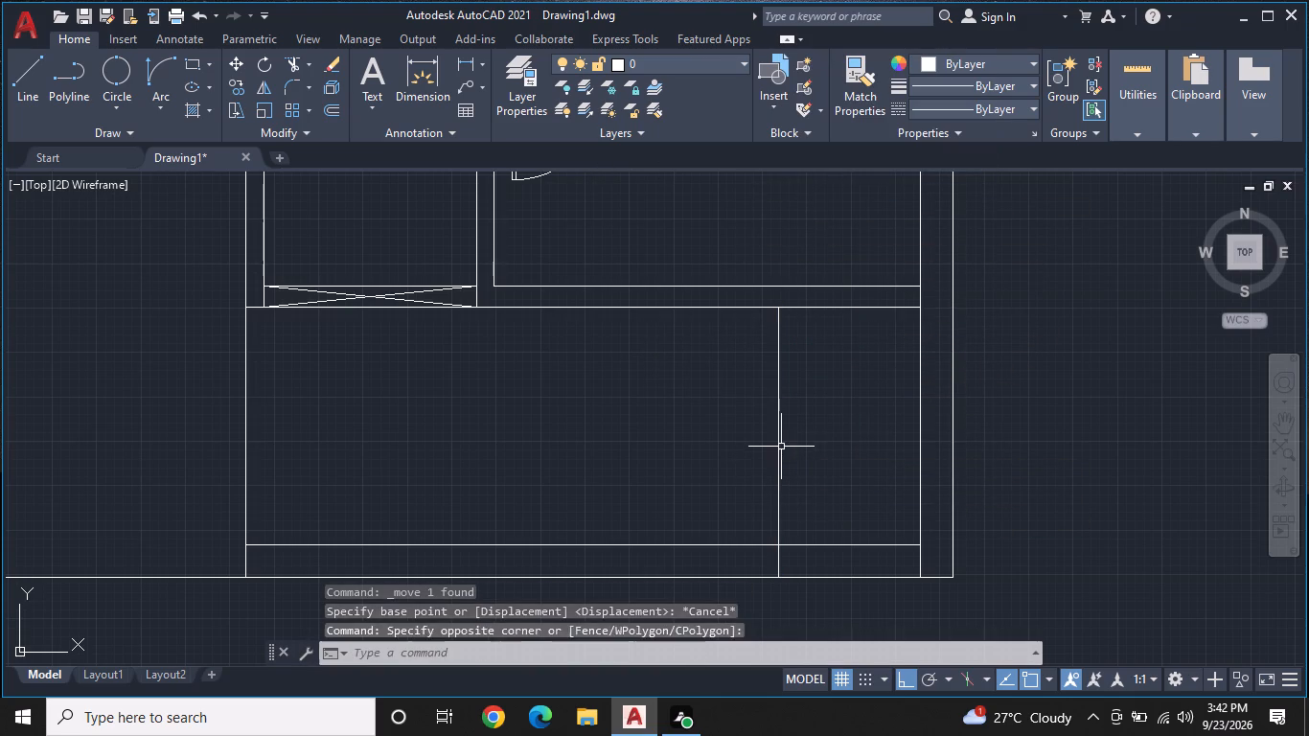
click(781, 447)
right_click(779, 450)
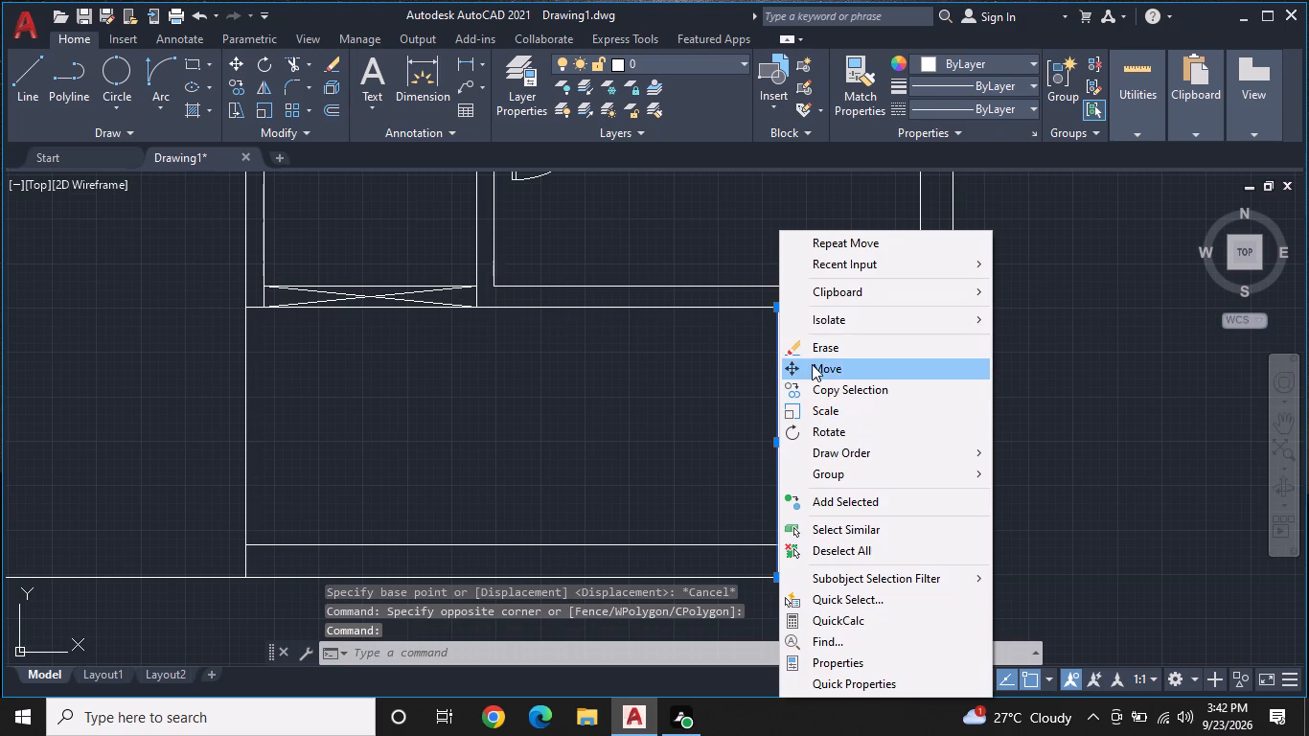
click(820, 346)
Draw a vertical line from the 9" offset line up to the lowest partition, near the right outer wall.
middle_drag(772, 479, 666, 495)
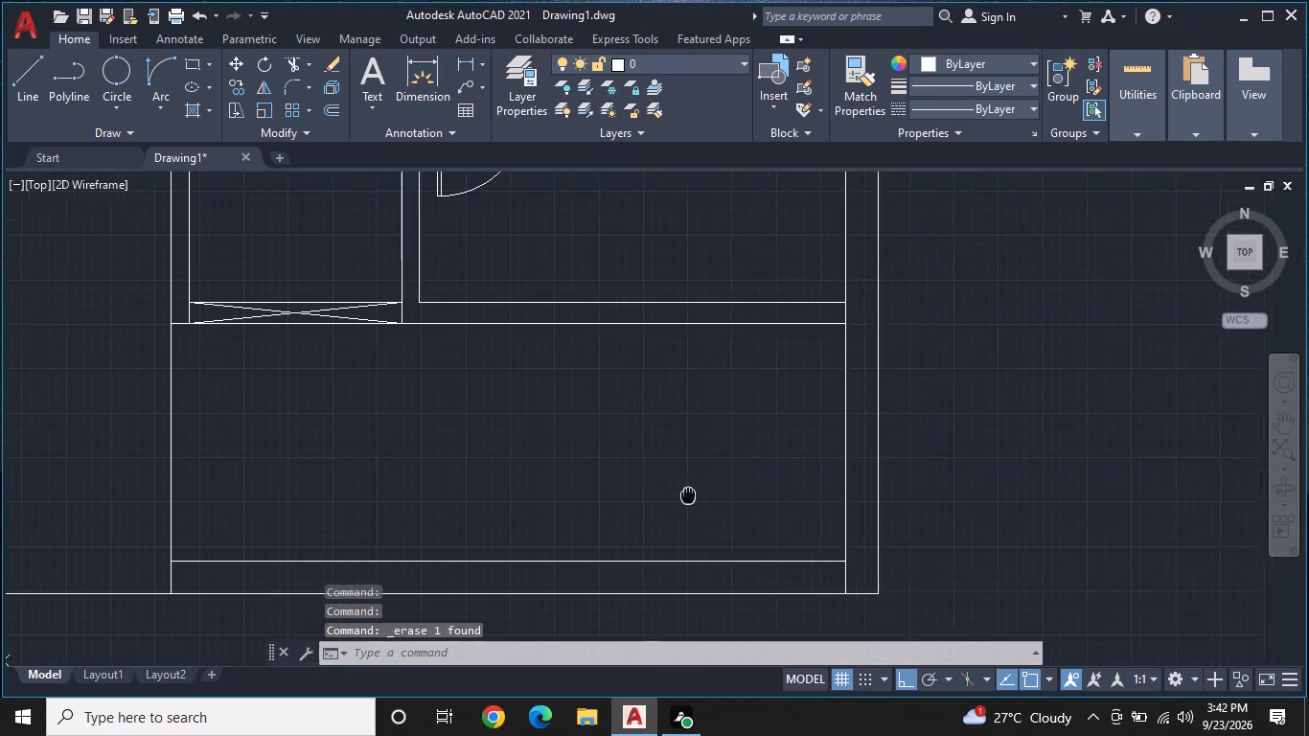
middle_drag(666, 495, 577, 481)
text(L)
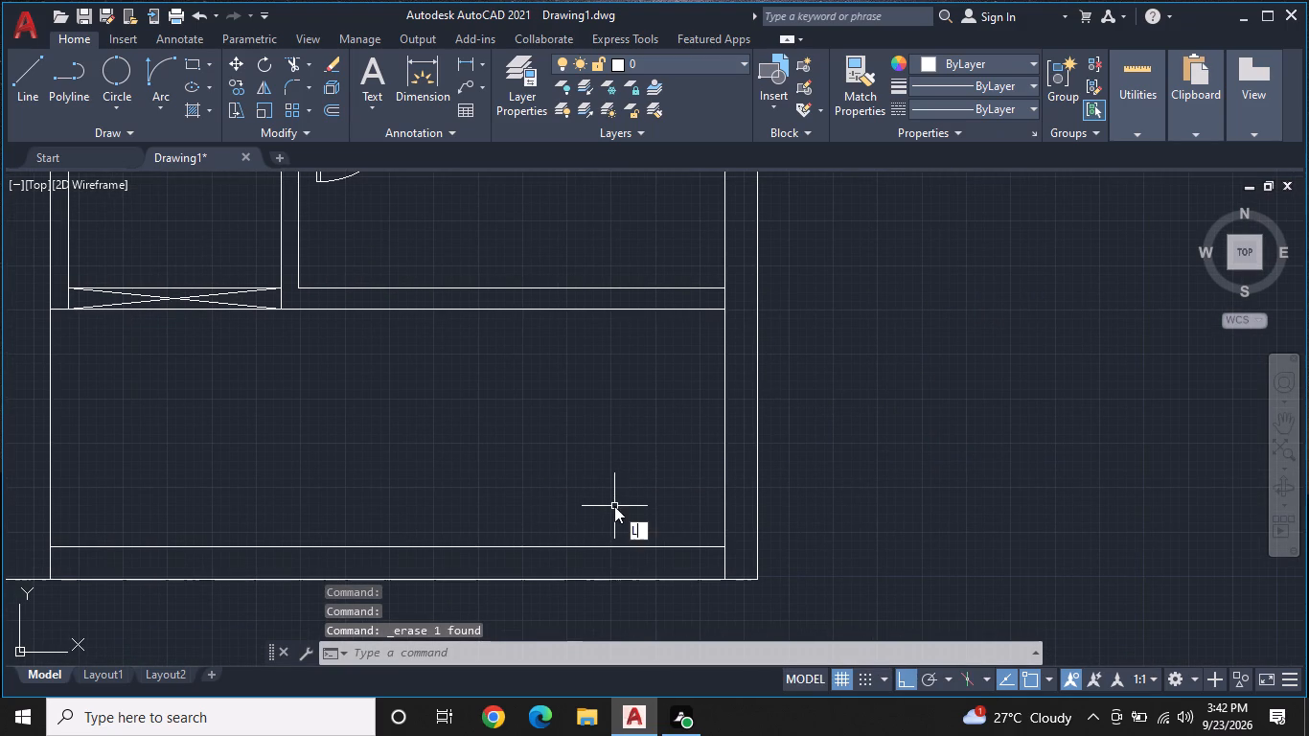
key(space)
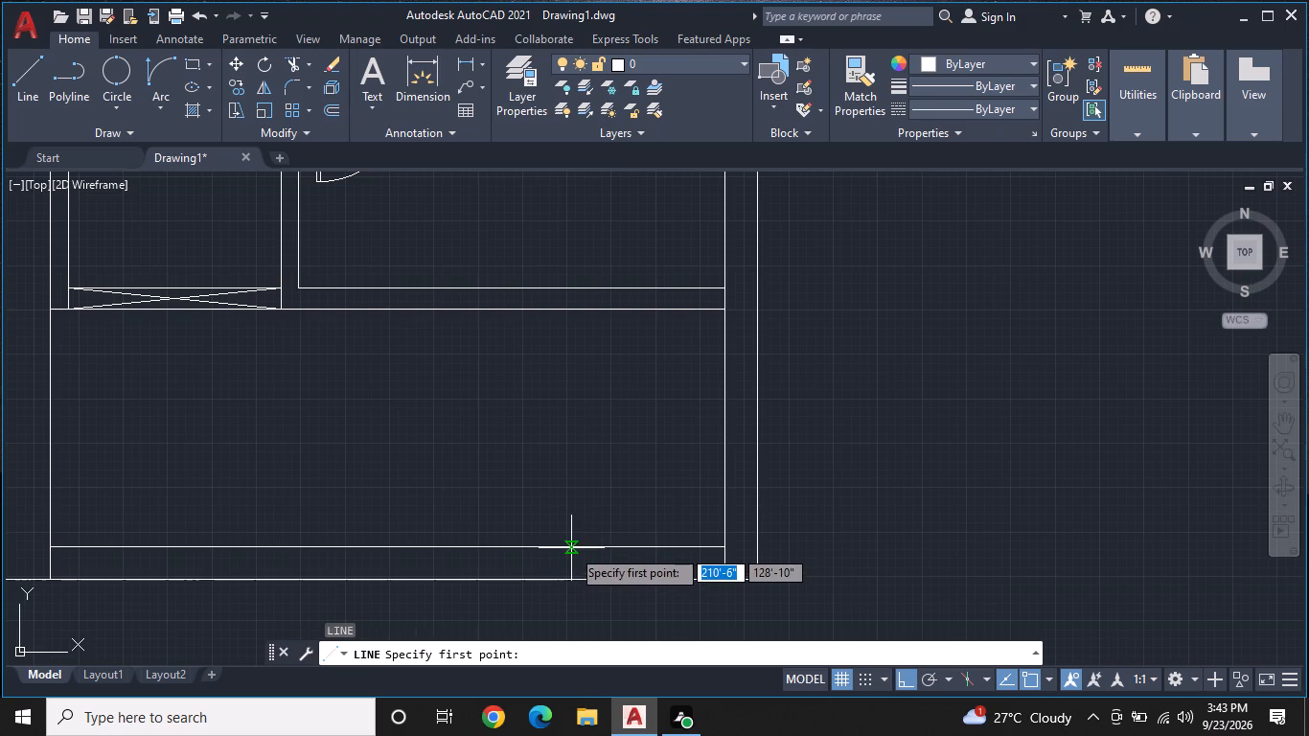
click(571, 548)
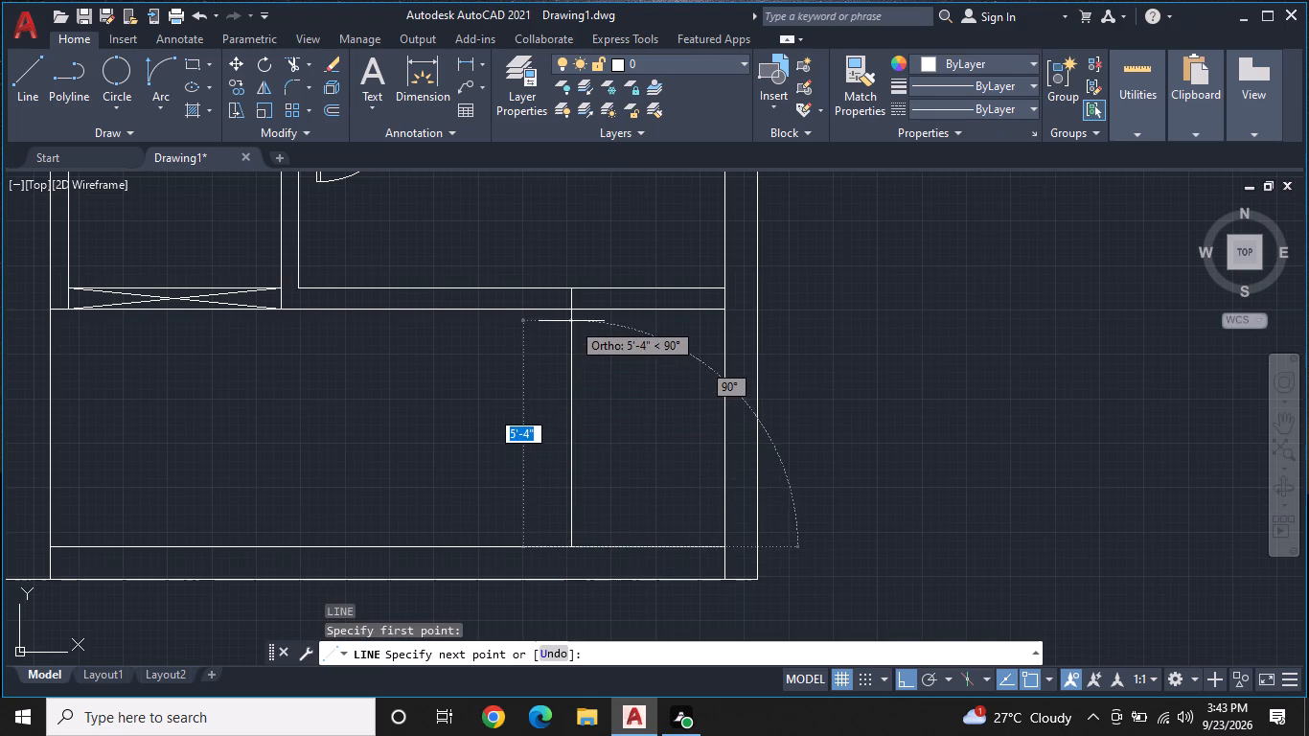
click(575, 307)
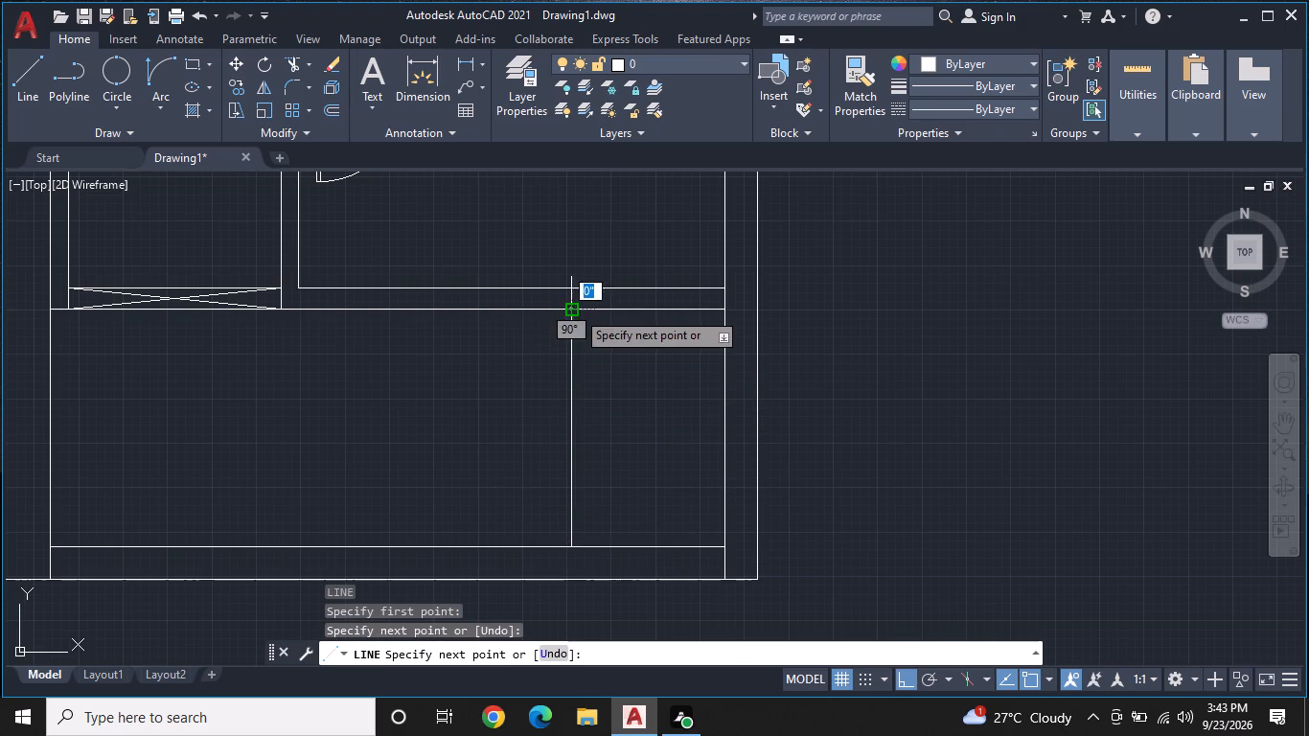
key(Escape)
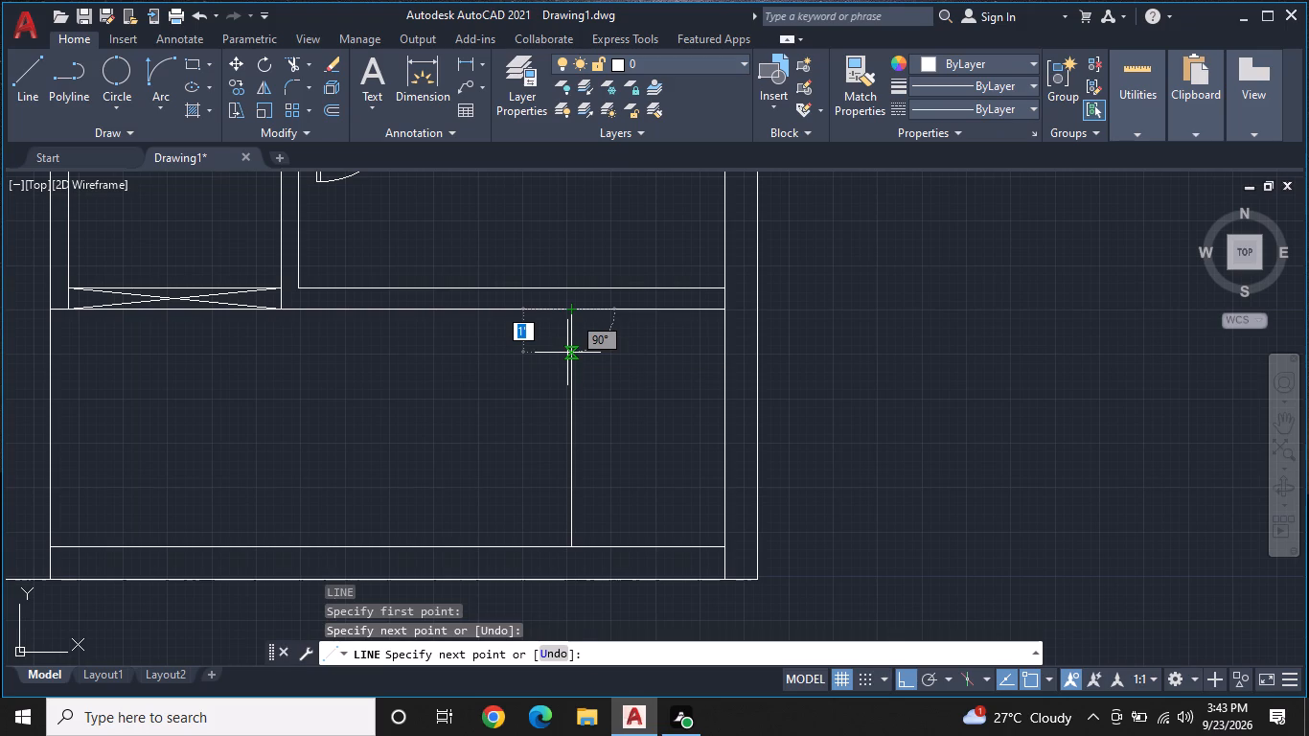
Copy the new vertical line leftward along the offset line as an 11-item array fitted across about 11'-3".
middle_drag(575, 402, 599, 387)
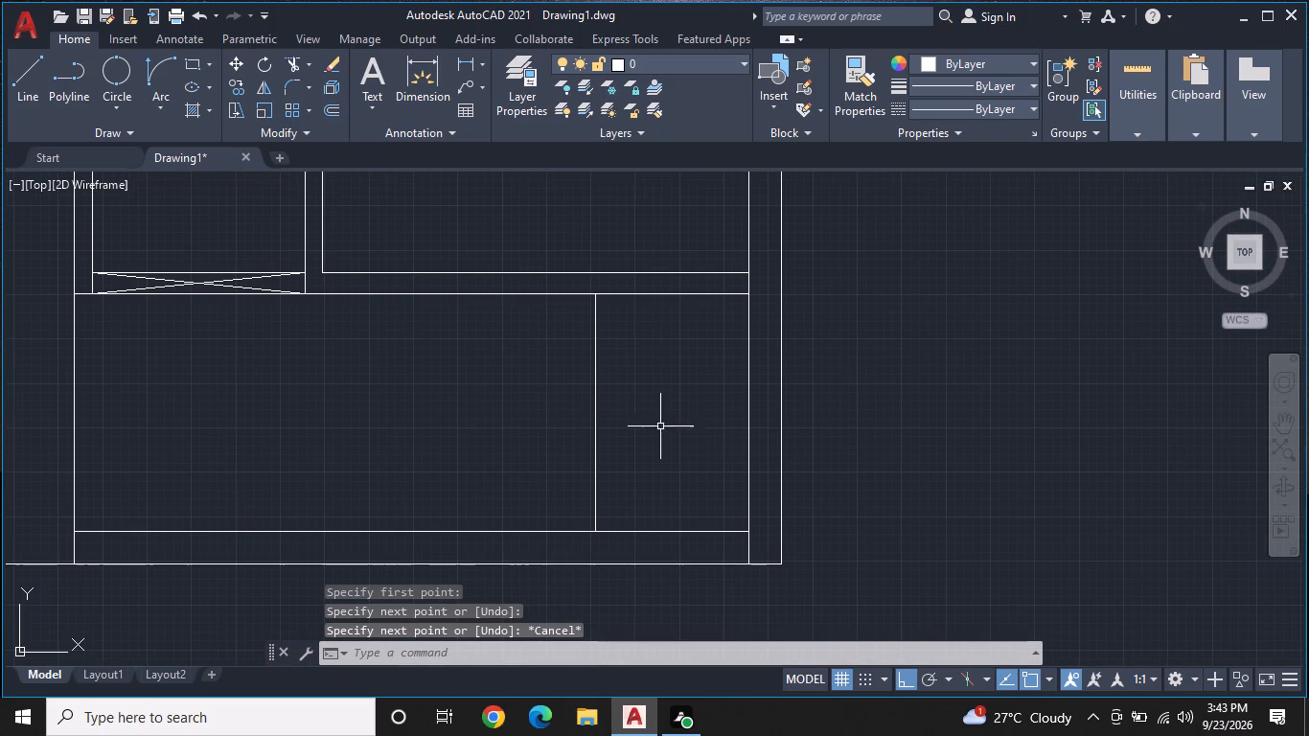
click(596, 458)
right_click(613, 465)
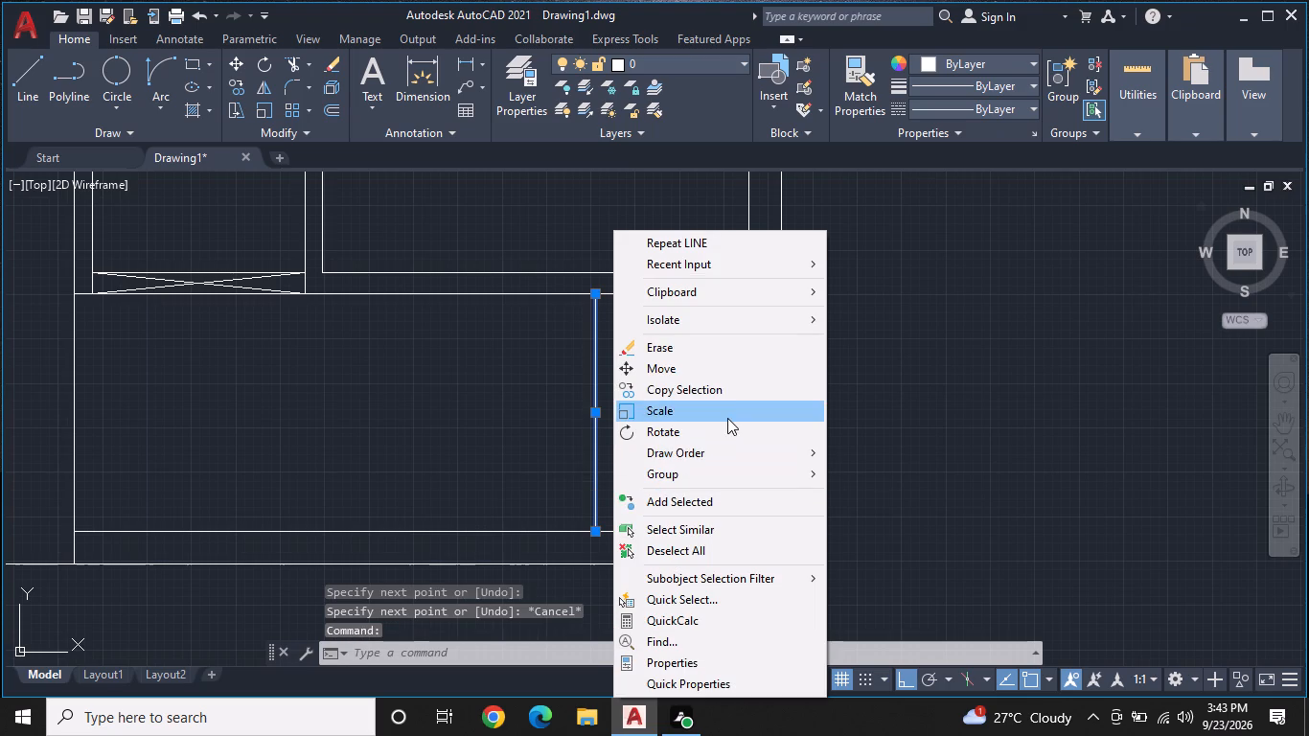
click(737, 385)
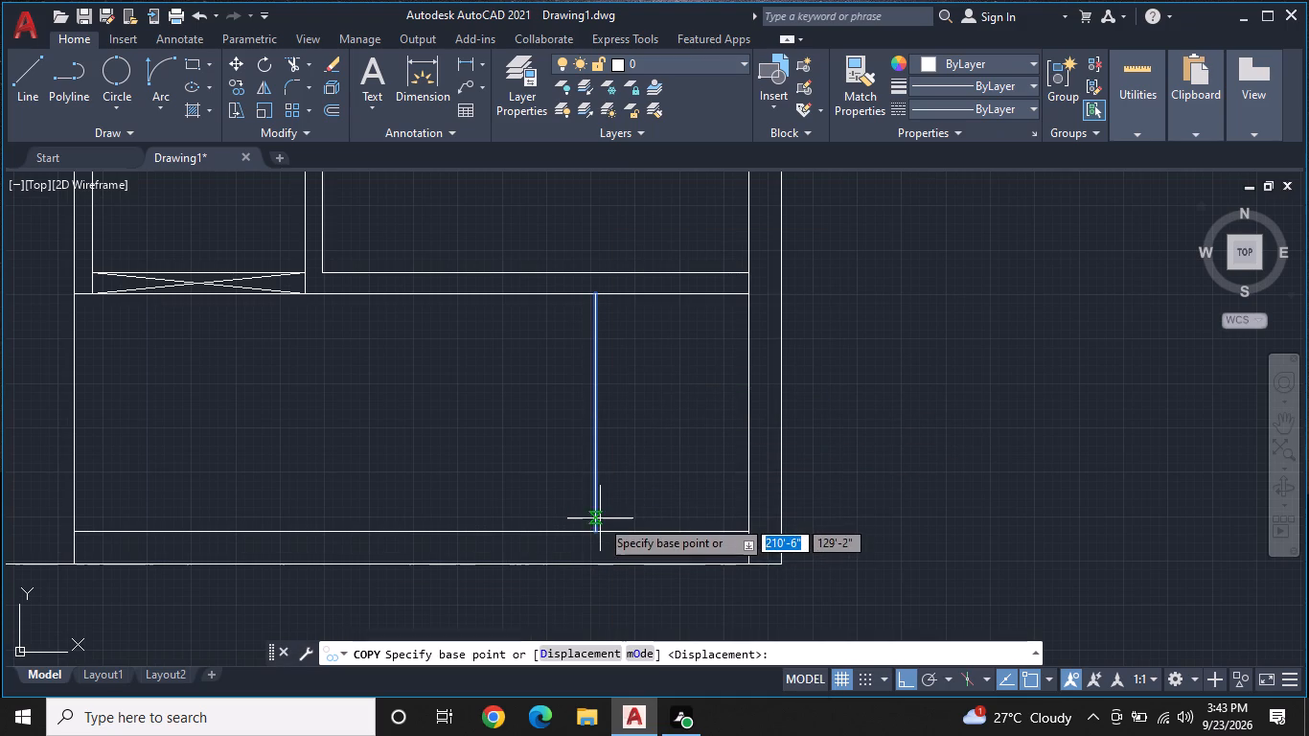
click(600, 527)
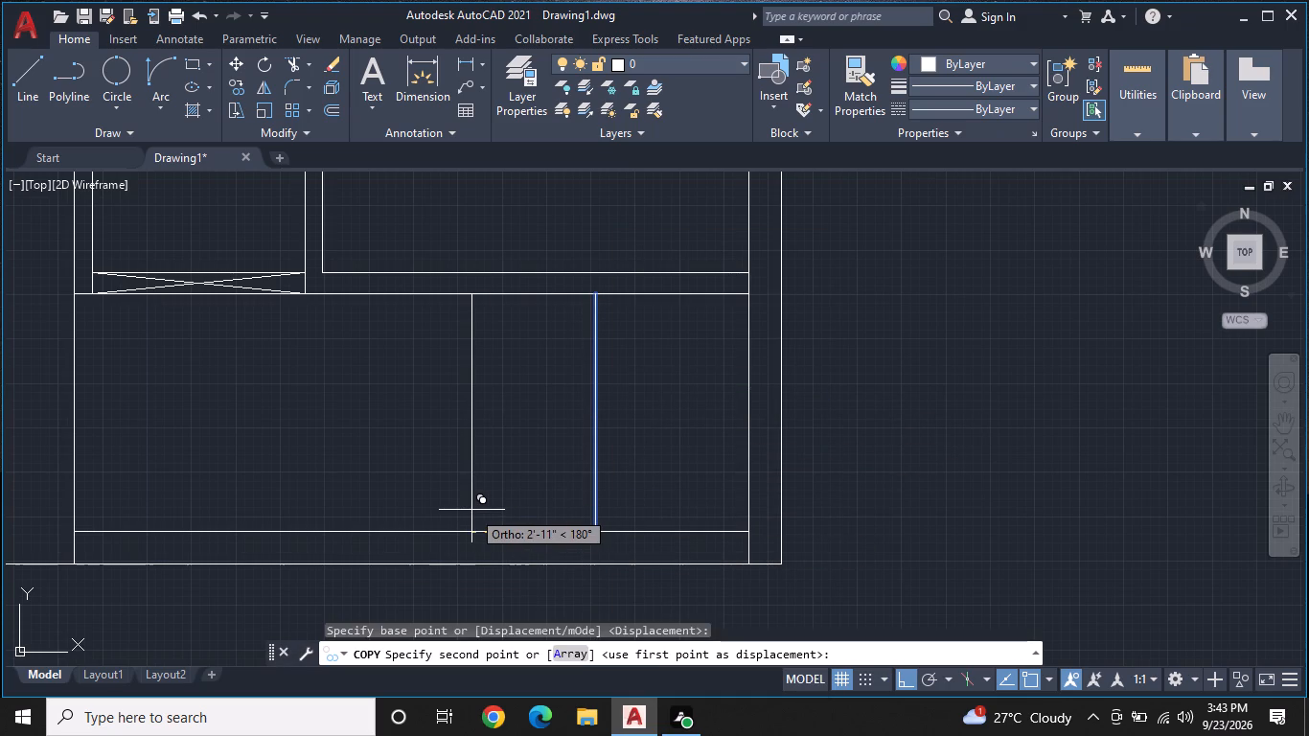
key(a)
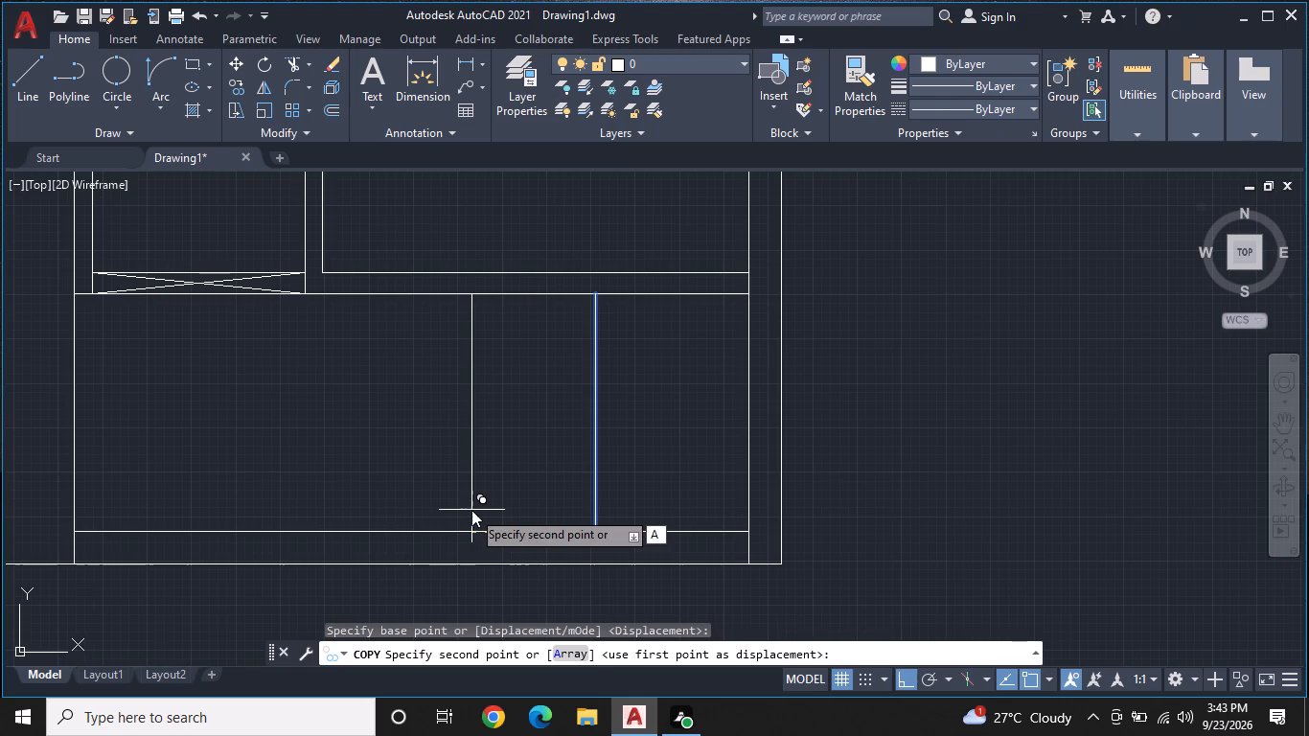
key(space)
key(9)
key(Return)
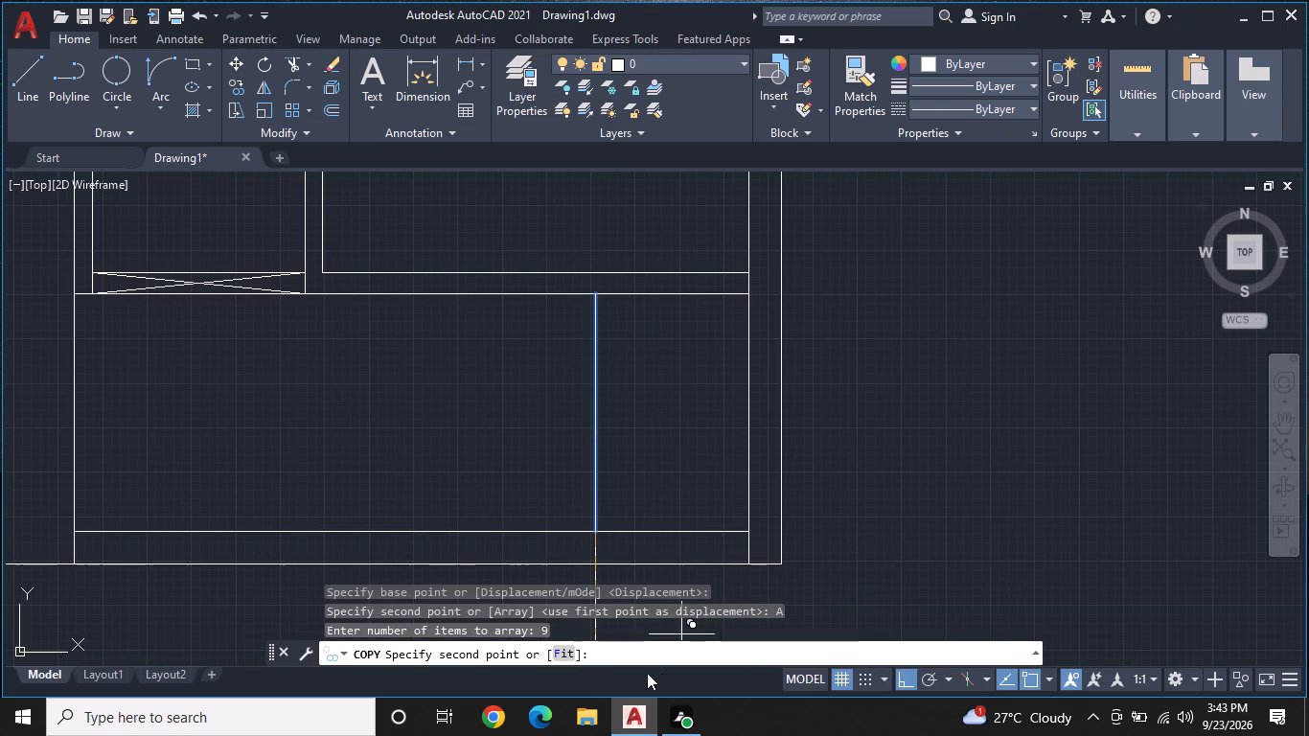
click(563, 650)
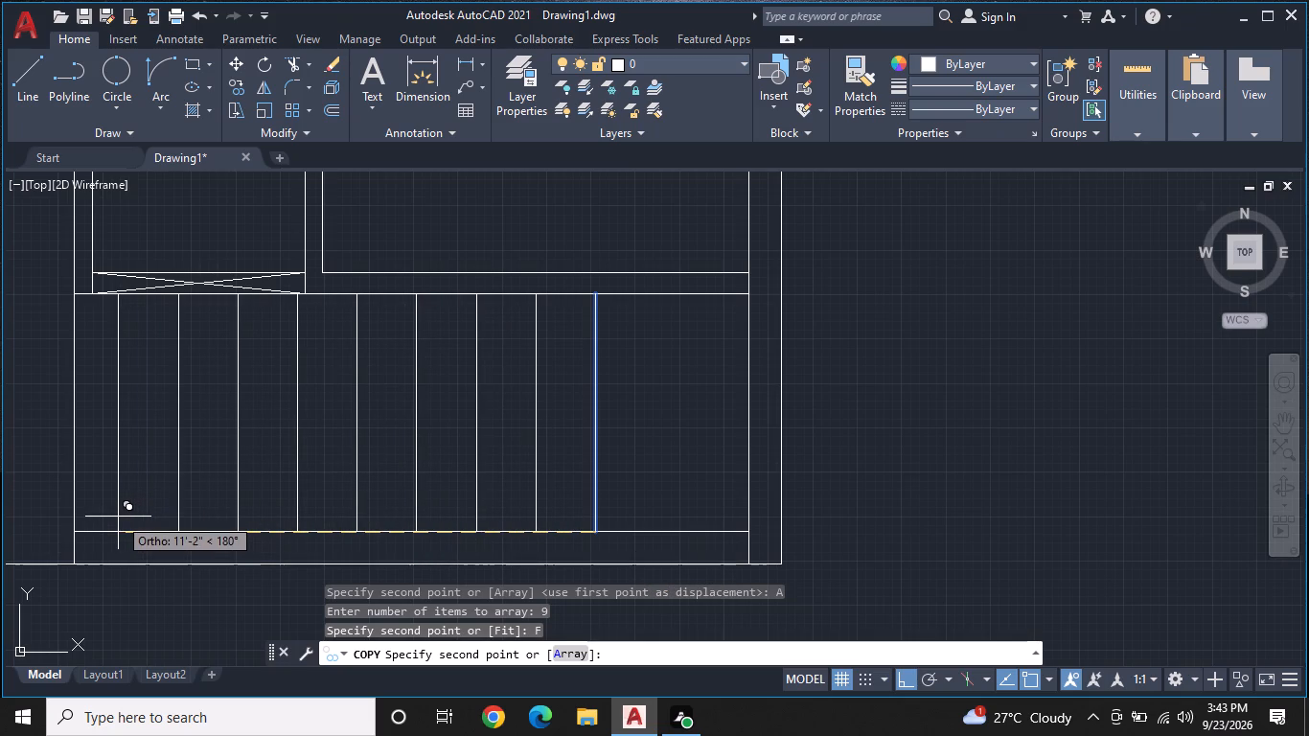
text(A)
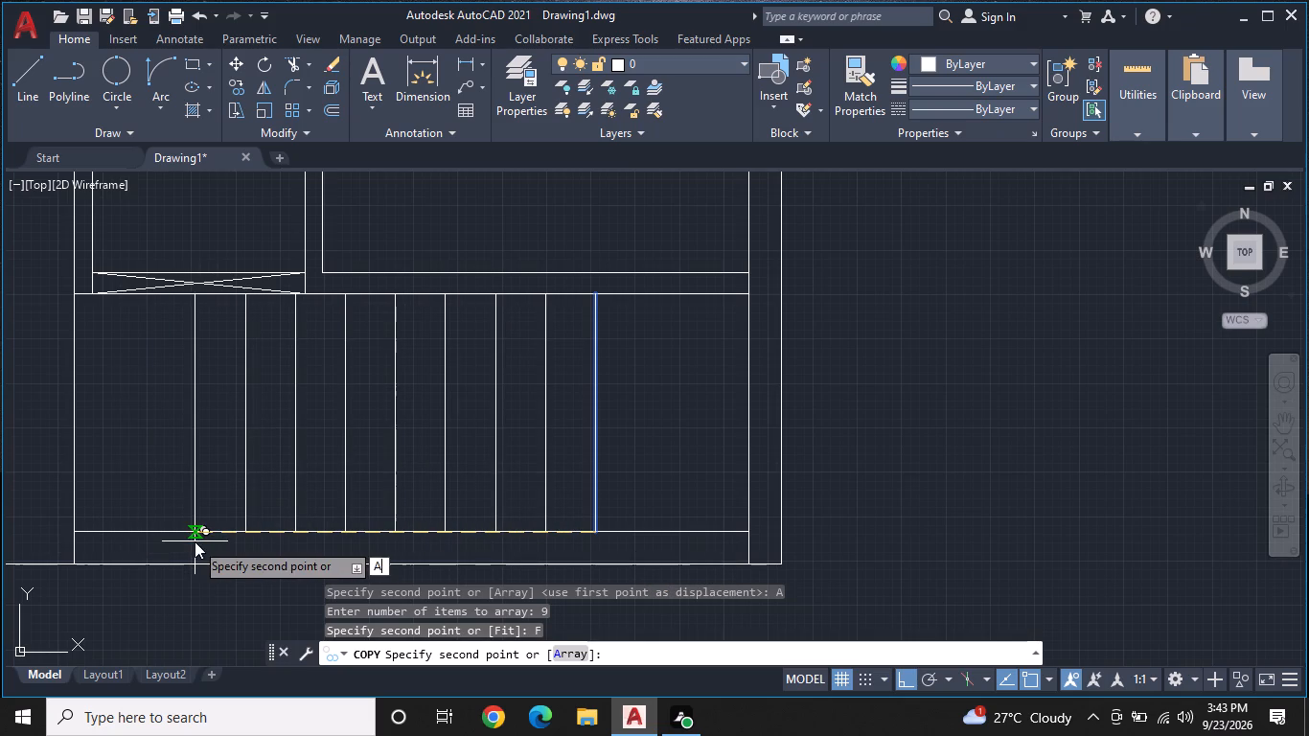
key(space)
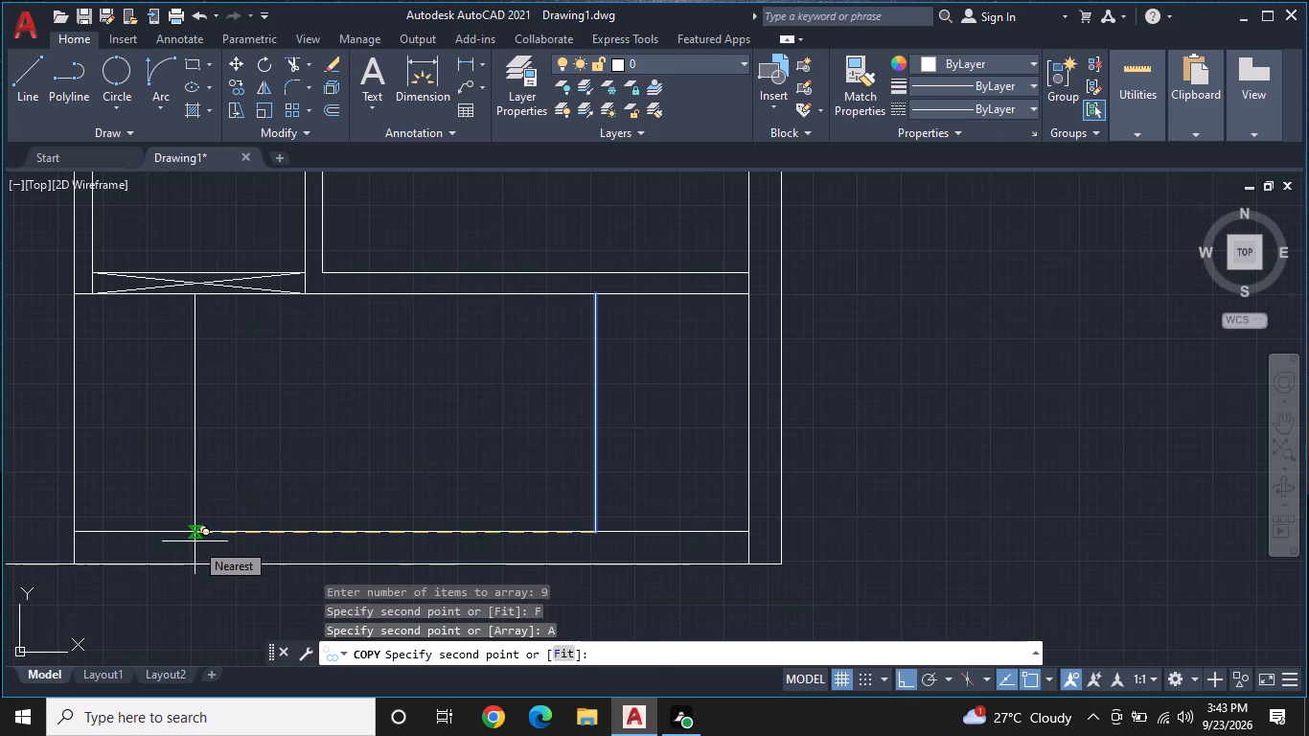
key(Escape)
text(A)
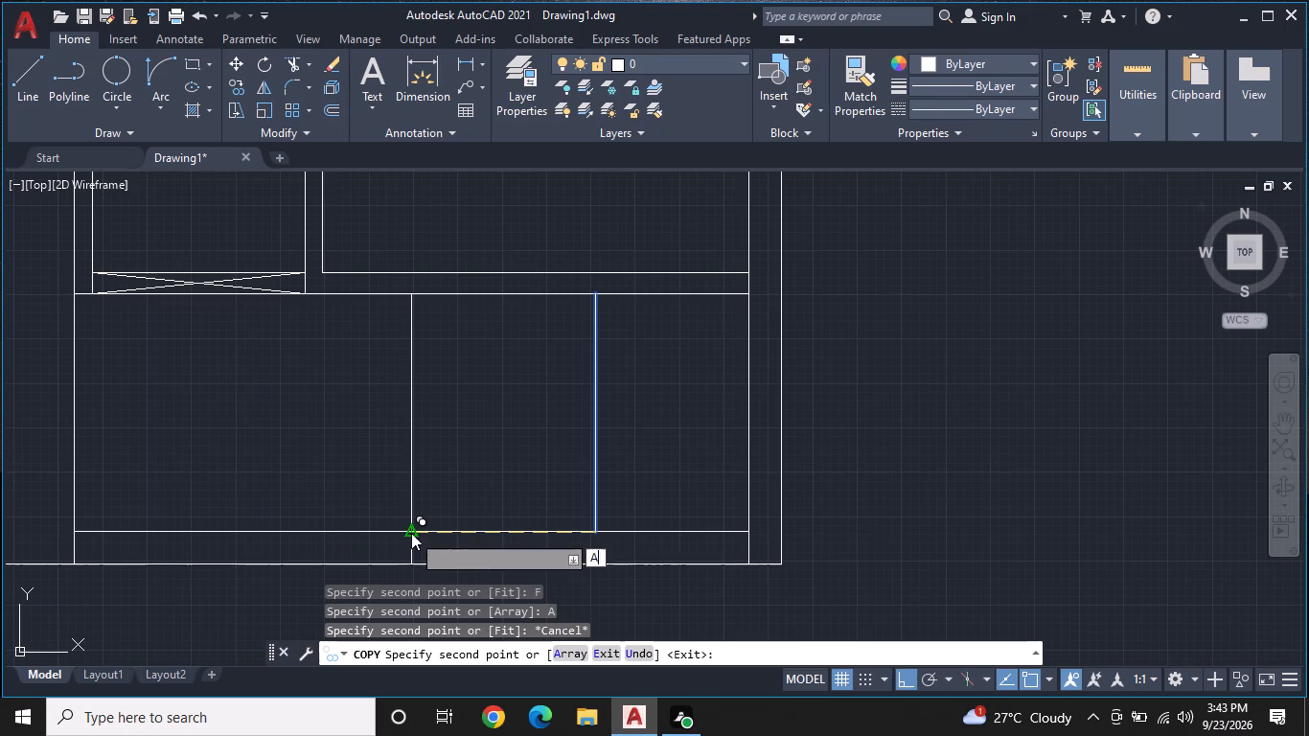
key(space)
key(1)
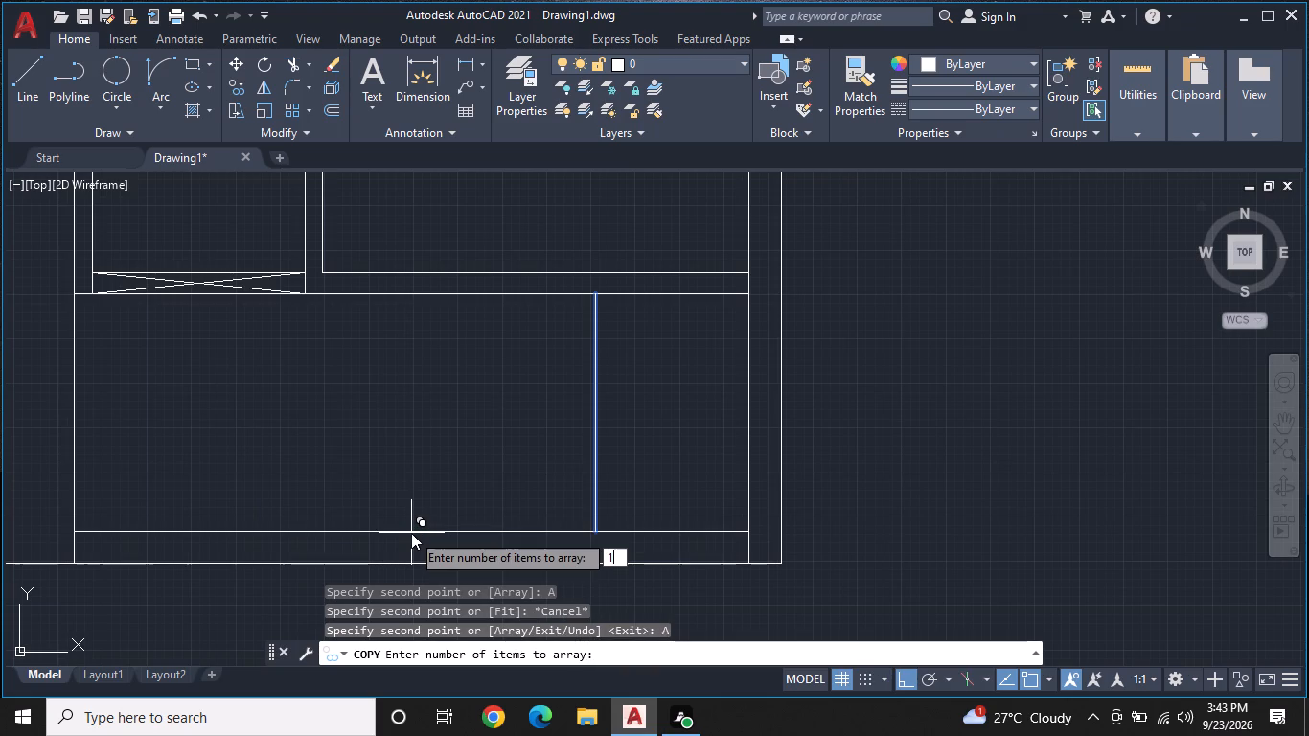
key(1)
key(Return)
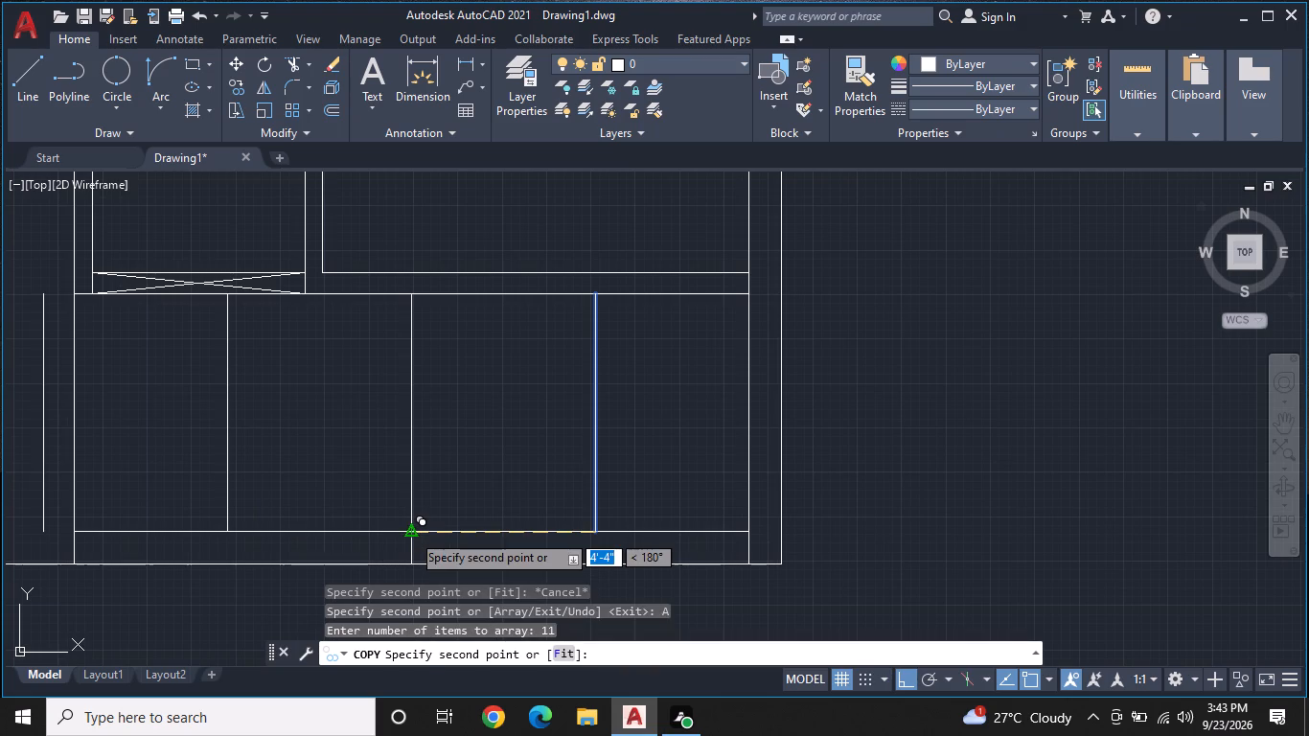
click(567, 650)
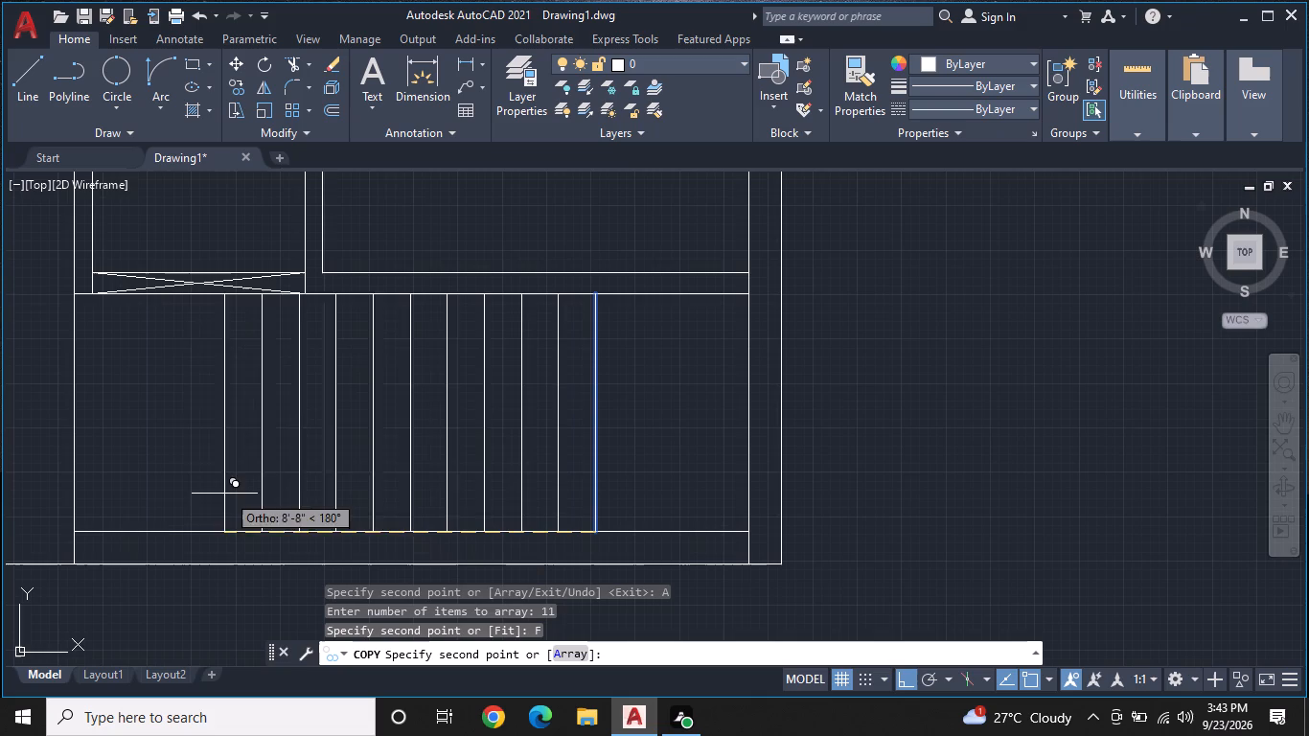
click(115, 539)
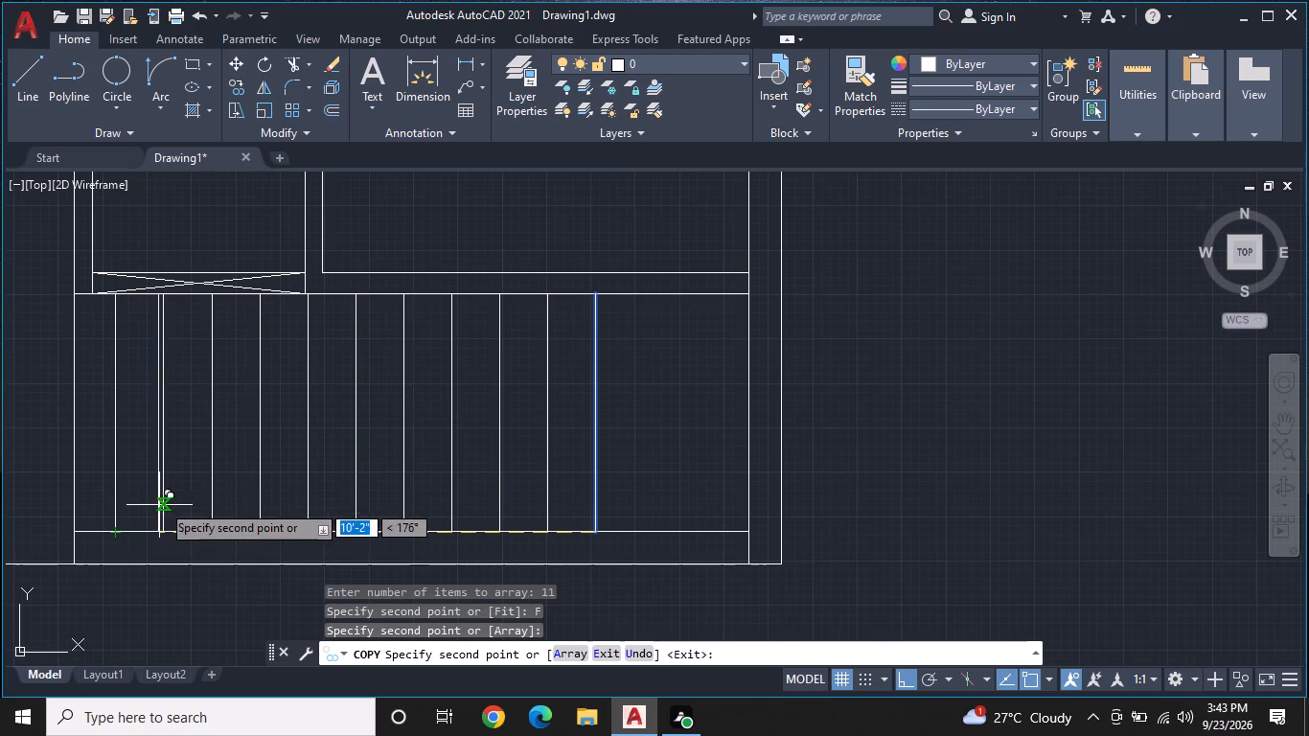
key(Escape)
Erase the vertical line running from the partition's outer corner down to the plan's bottom line.
middle_drag(175, 479, 356, 504)
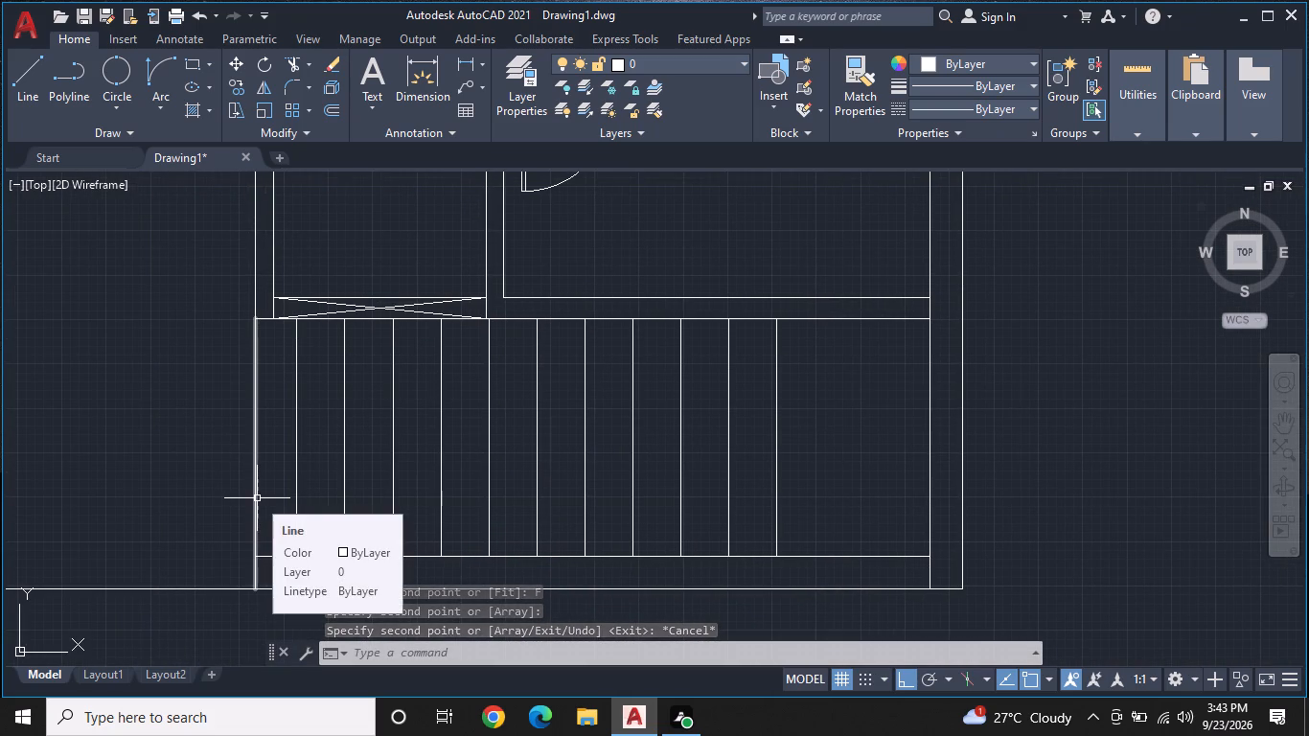
click(257, 498)
right_click(257, 497)
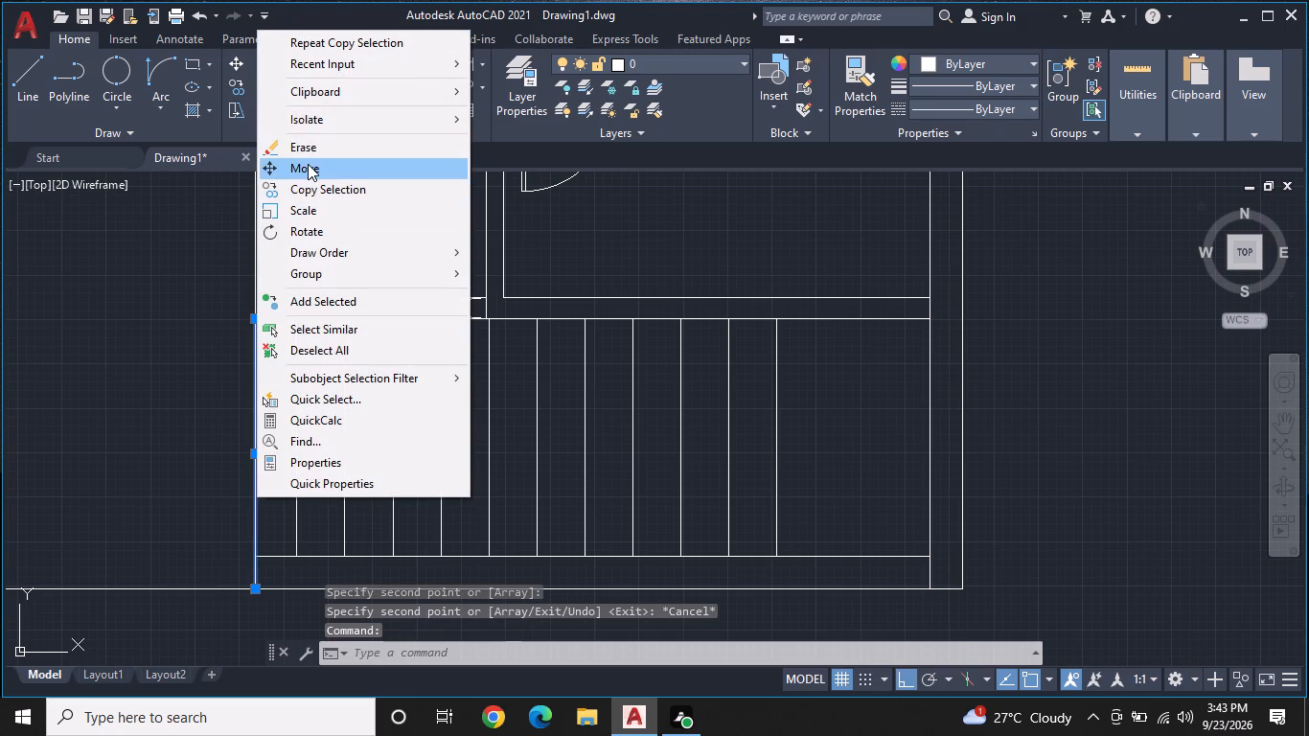
click(316, 152)
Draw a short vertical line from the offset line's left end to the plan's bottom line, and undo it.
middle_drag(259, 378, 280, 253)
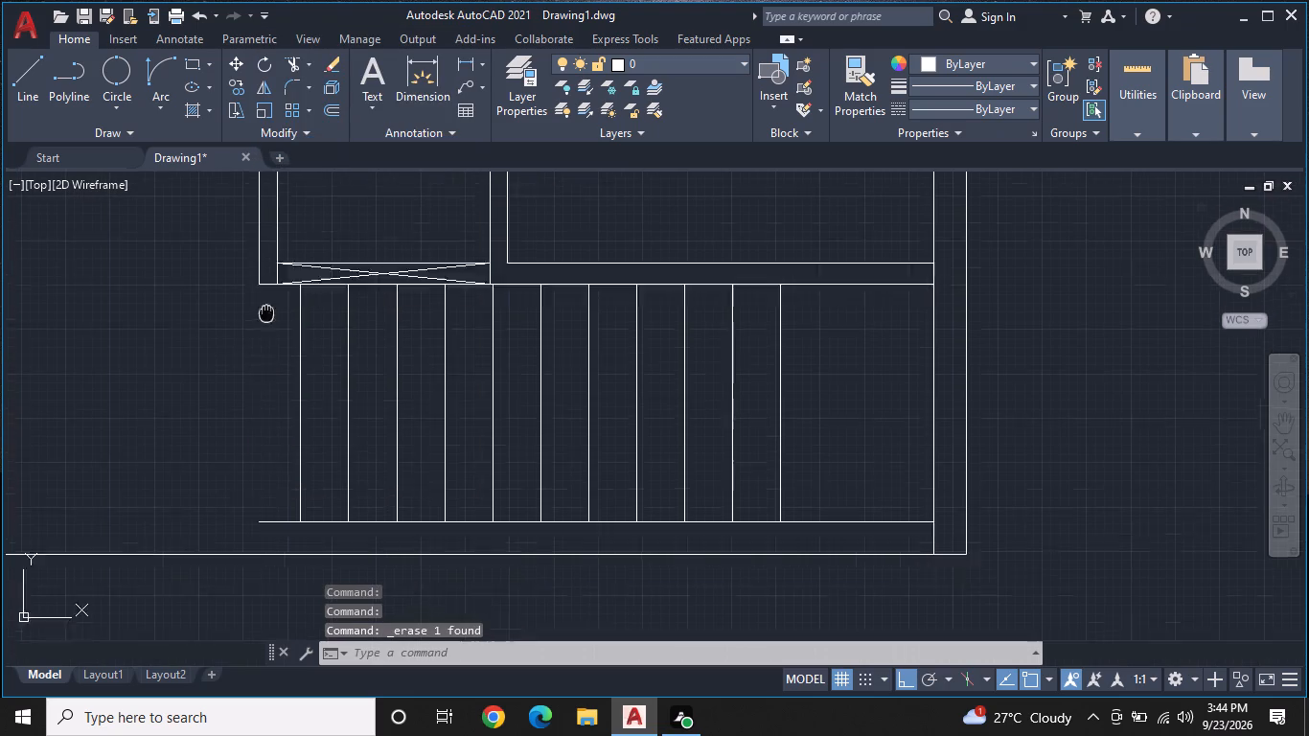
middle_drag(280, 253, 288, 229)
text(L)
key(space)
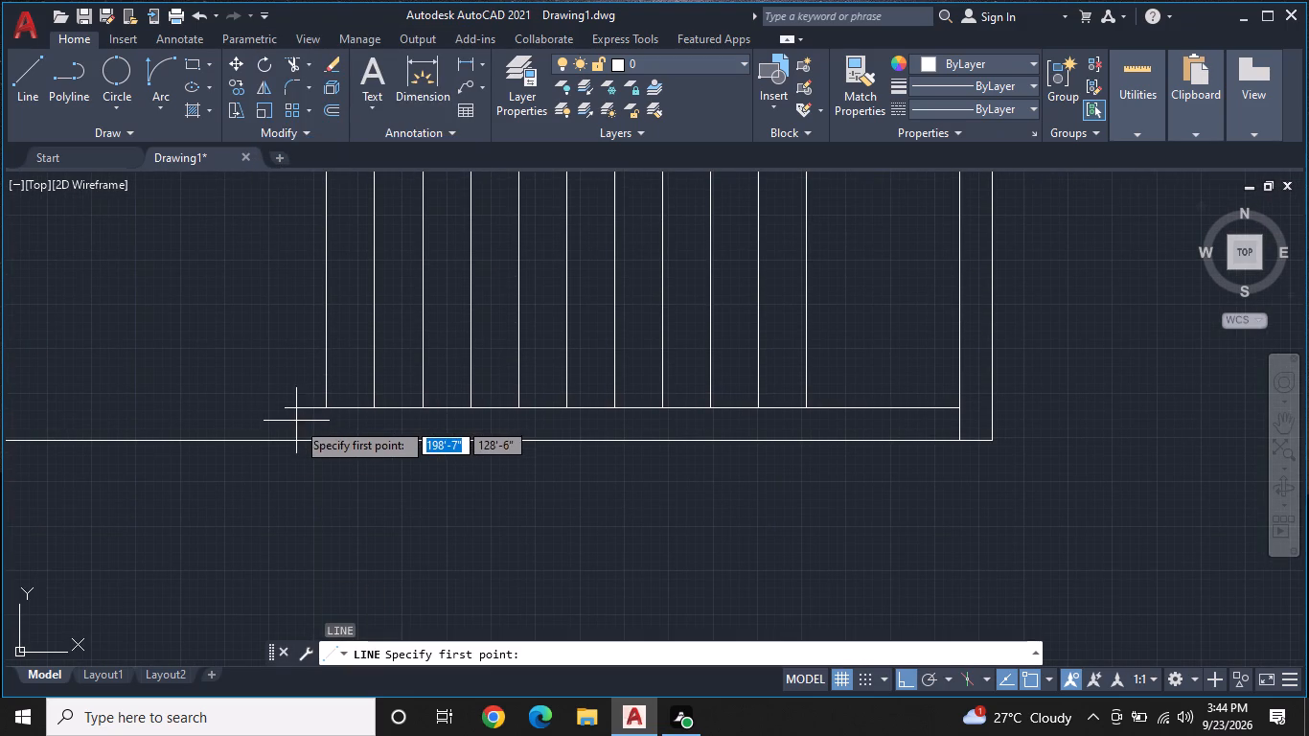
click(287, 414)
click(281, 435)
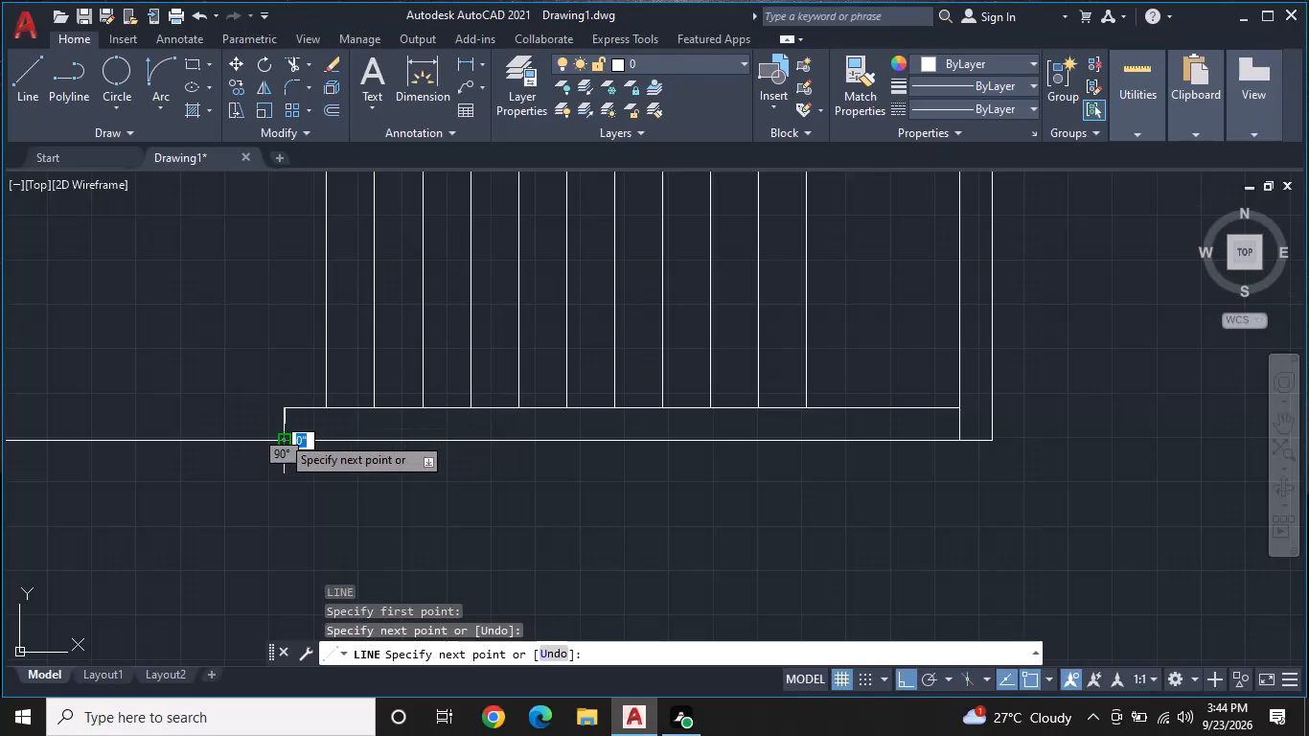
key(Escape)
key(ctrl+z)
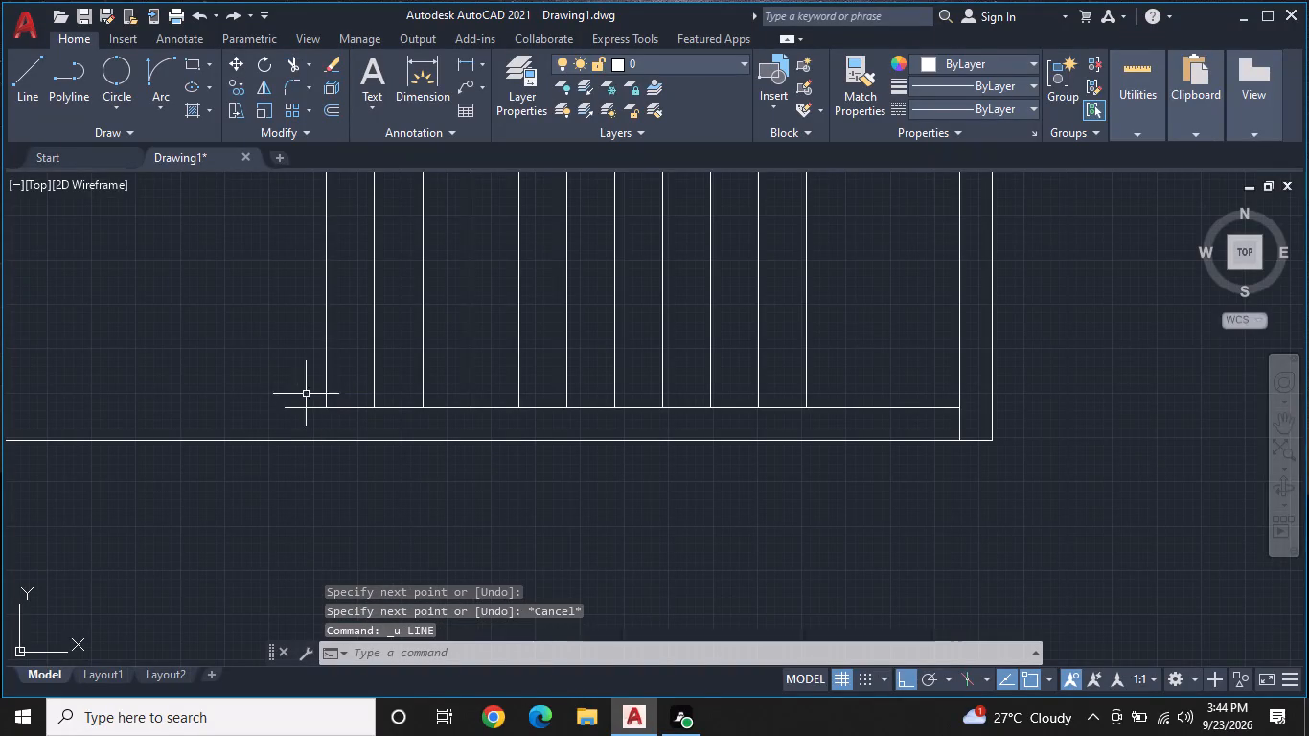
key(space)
Draw a short vertical line from the 9" offset line's left end down to the plan's bottom line.
middle_drag(277, 448, 275, 402)
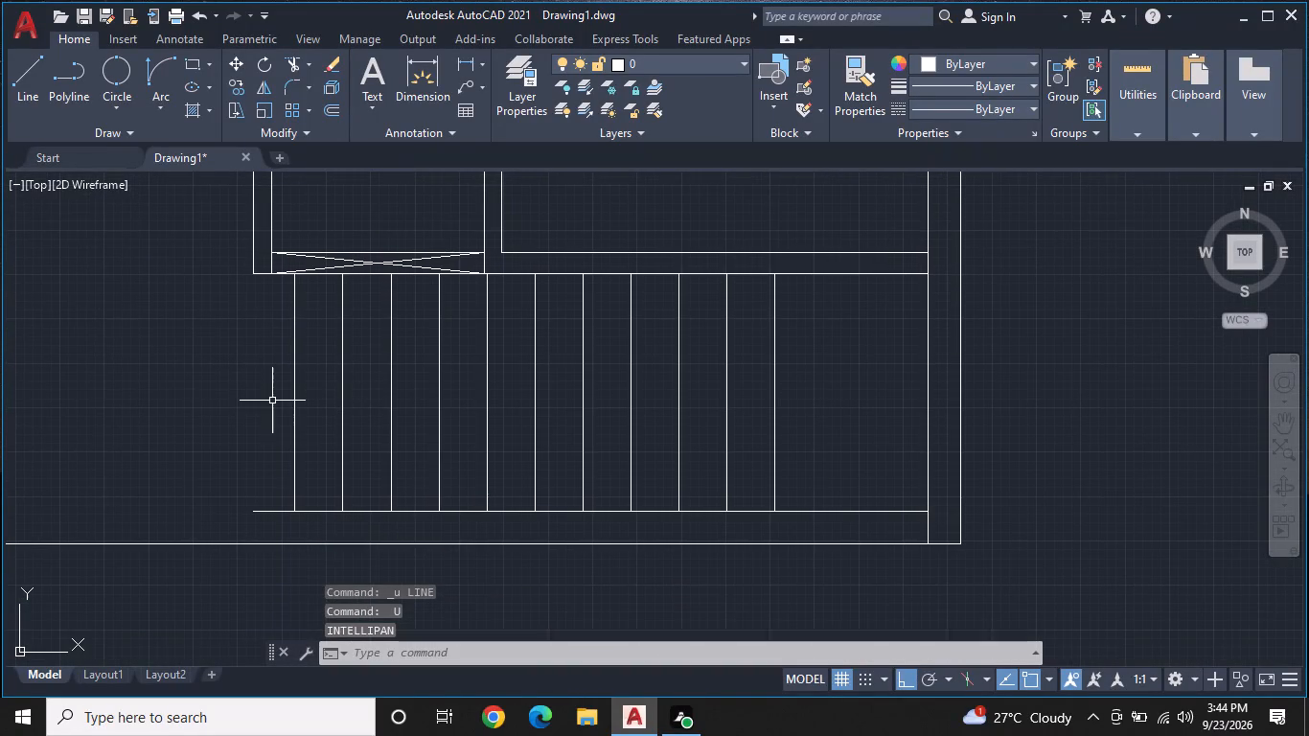
key(l)
key(space)
key(F8)
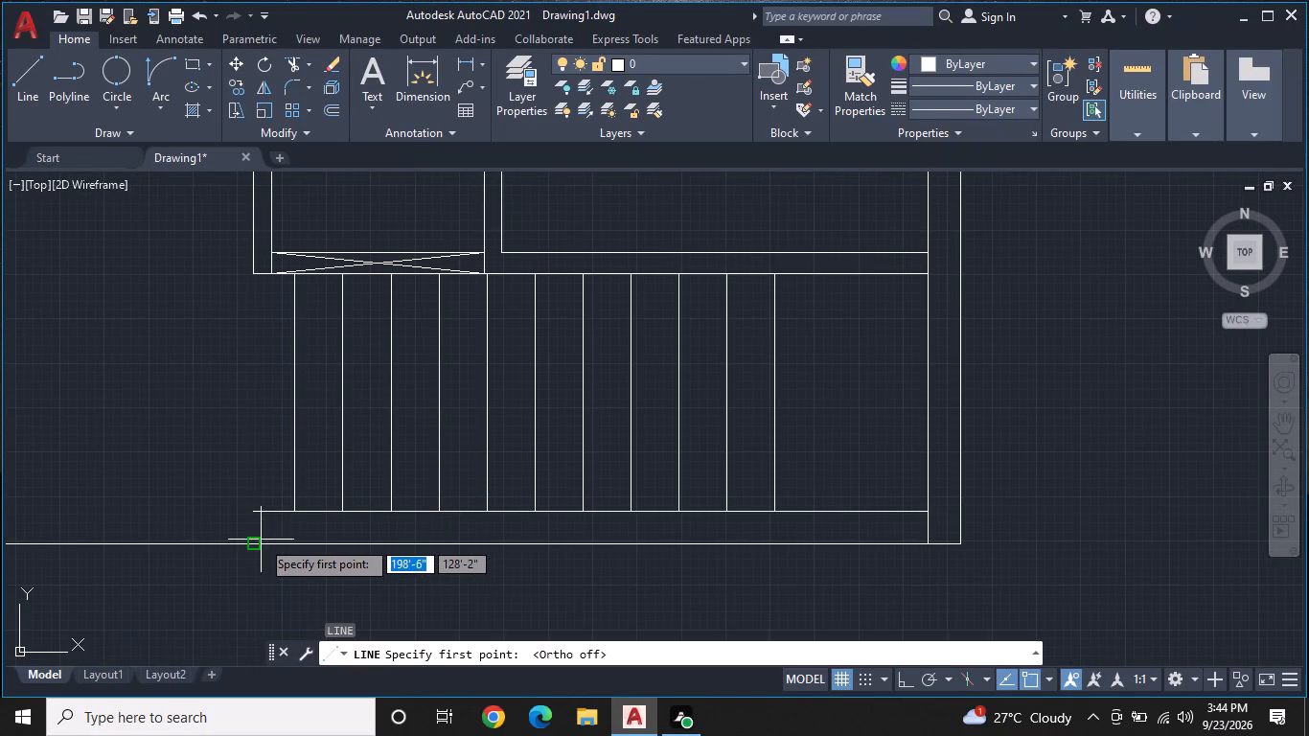
click(251, 512)
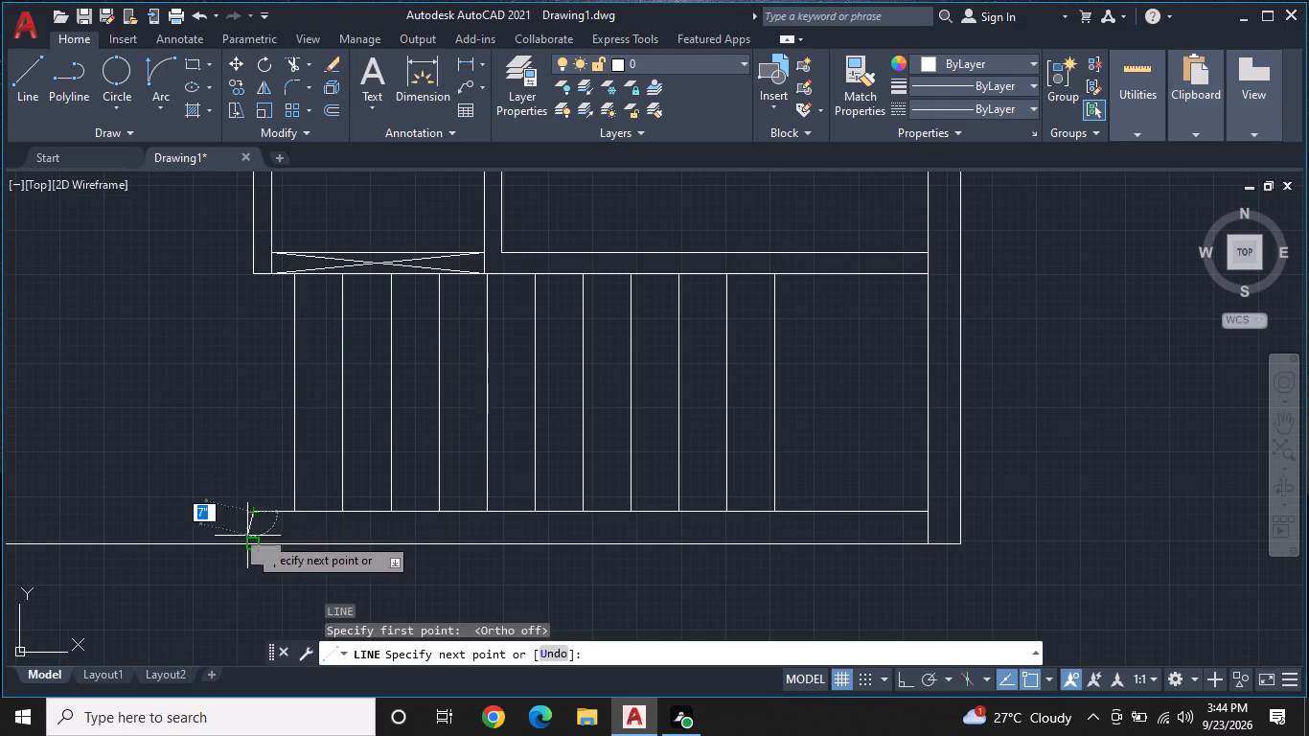
key(F8)
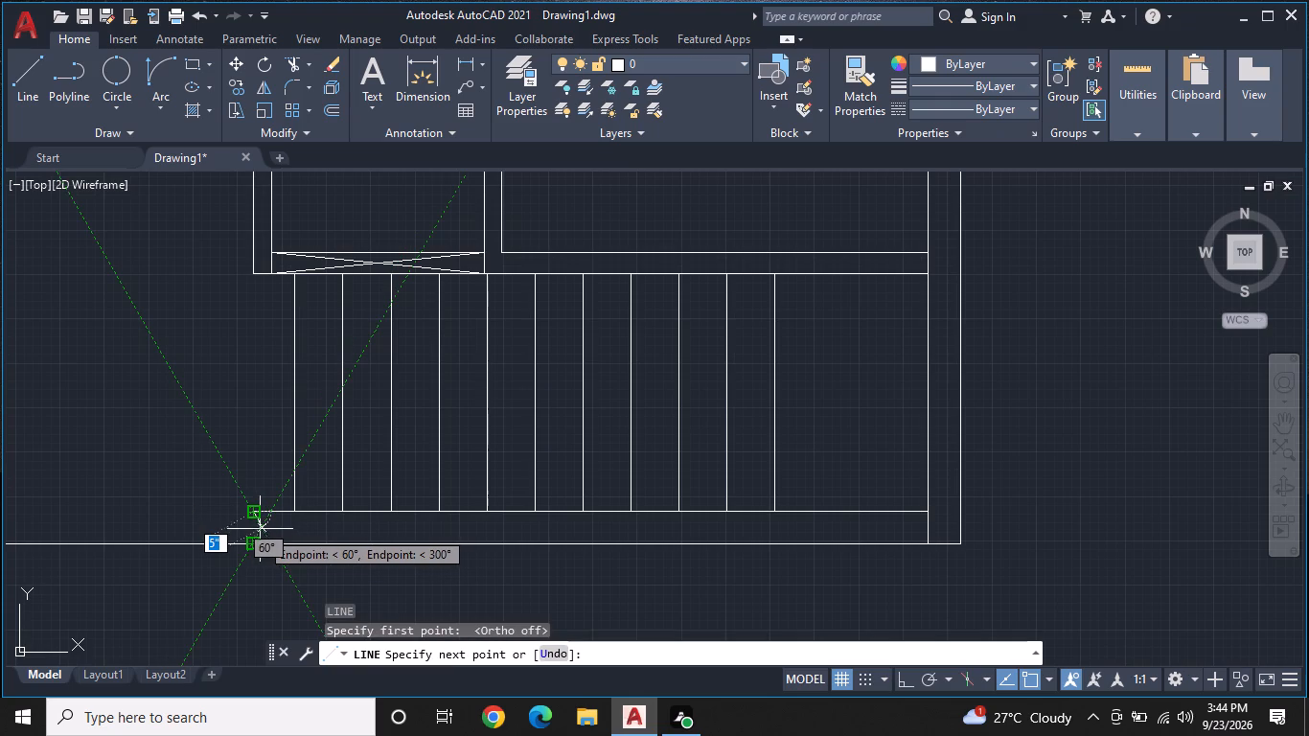
click(255, 549)
key(Escape)
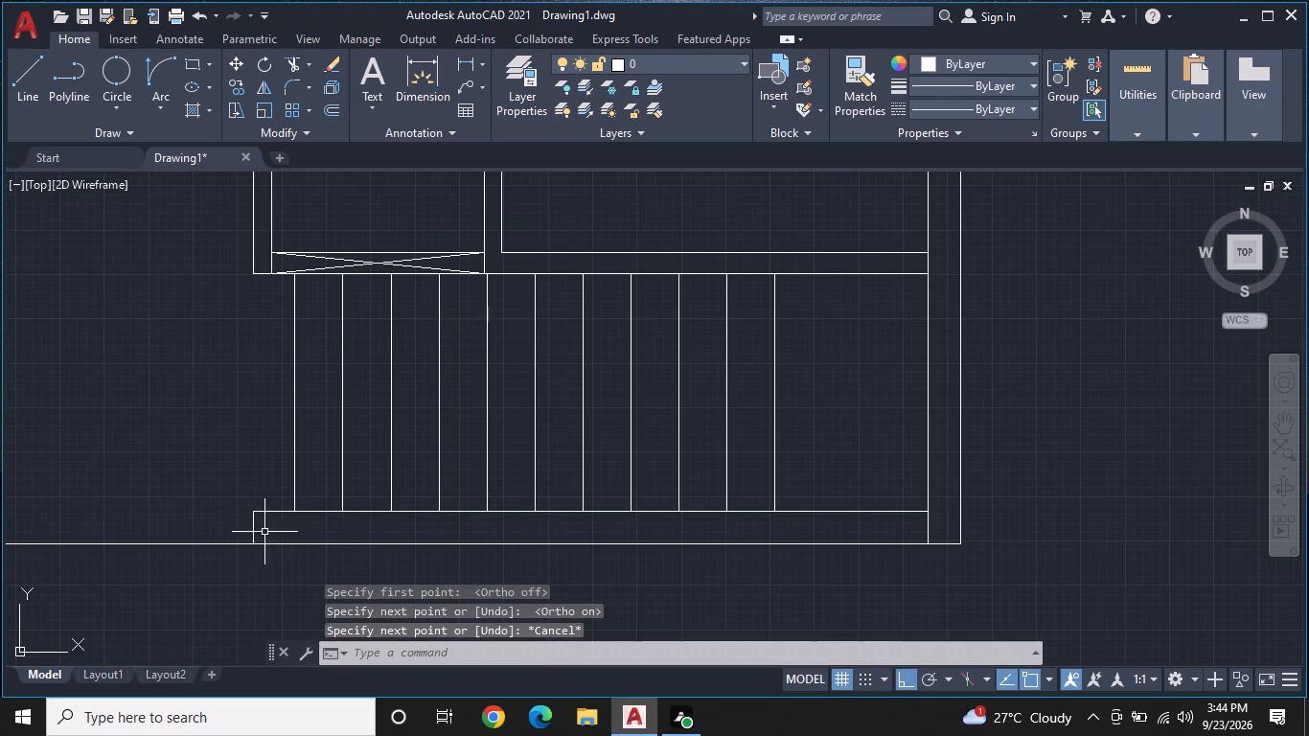
Draw a horizontal centre line through the stair lines' midpoints, from the leftmost stair line to the right outer wall's inner face.
scroll(305, 458, down, 3)
middle_drag(288, 411, 326, 416)
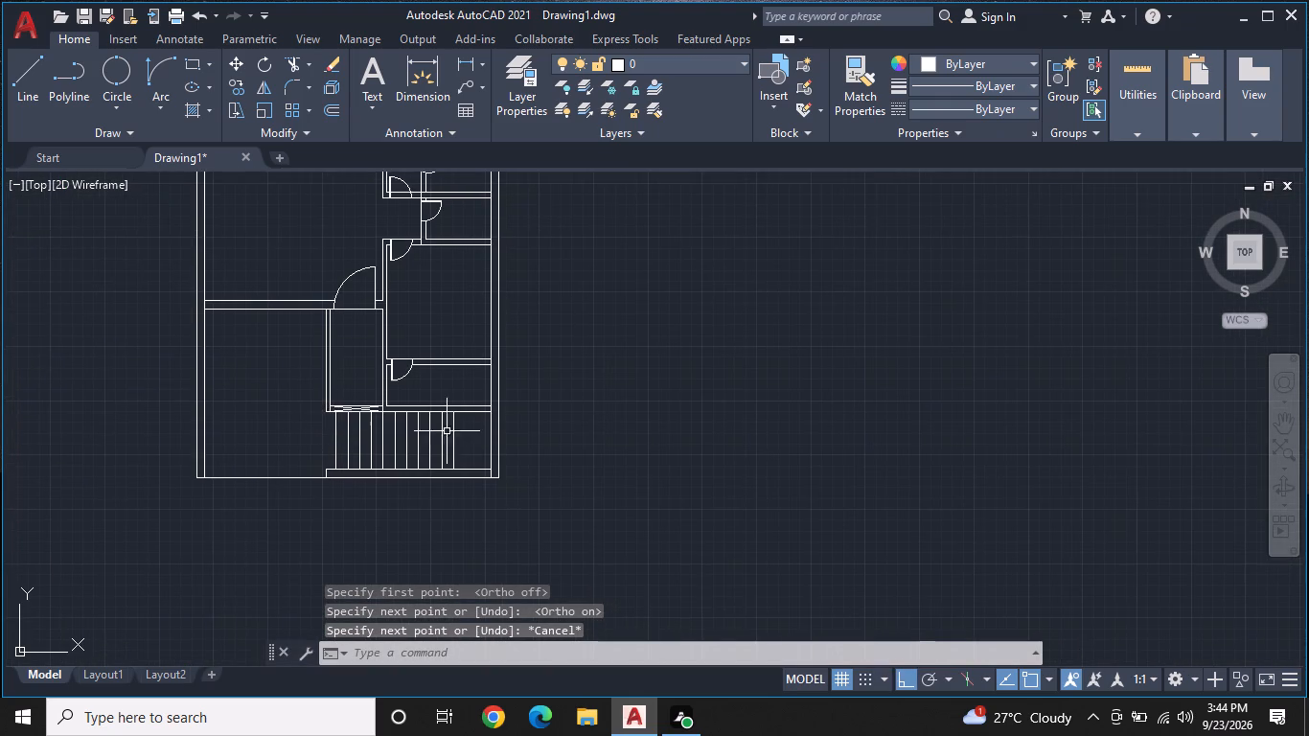
scroll(512, 439, up, 1)
scroll(430, 439, up, 1)
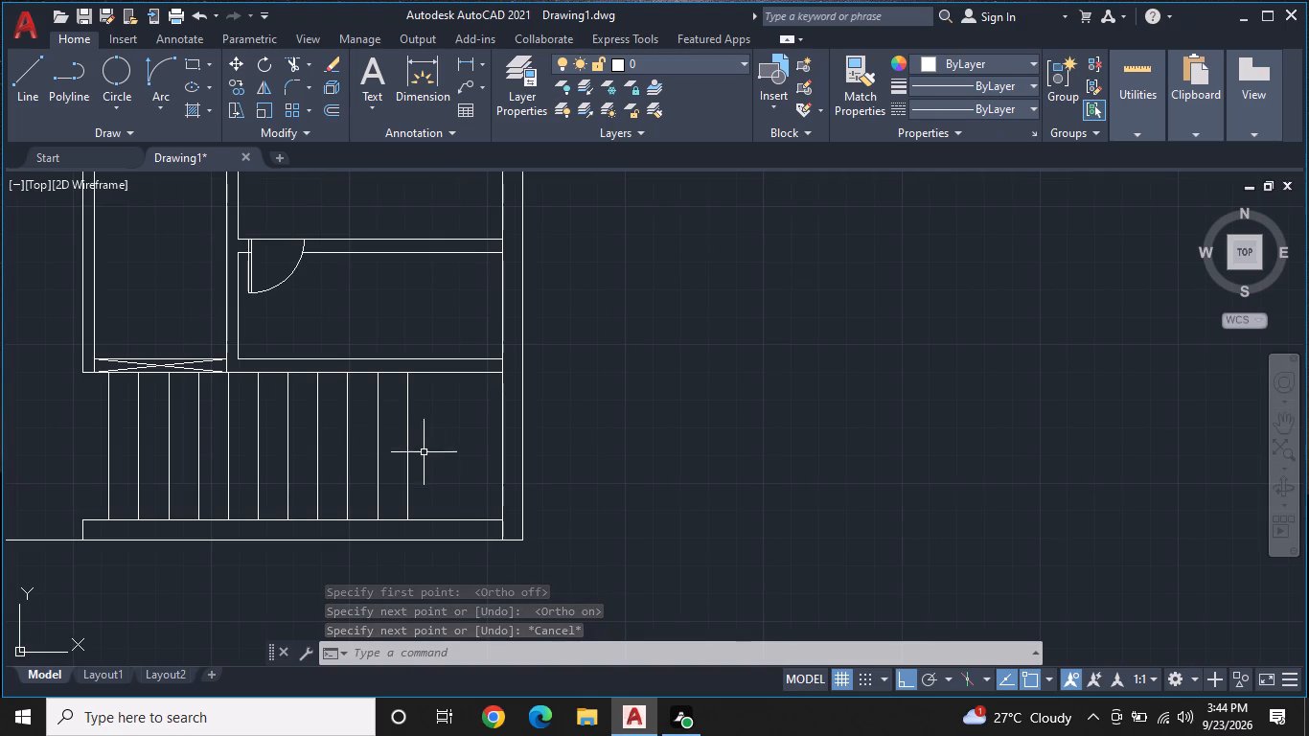
text(L)
key(space)
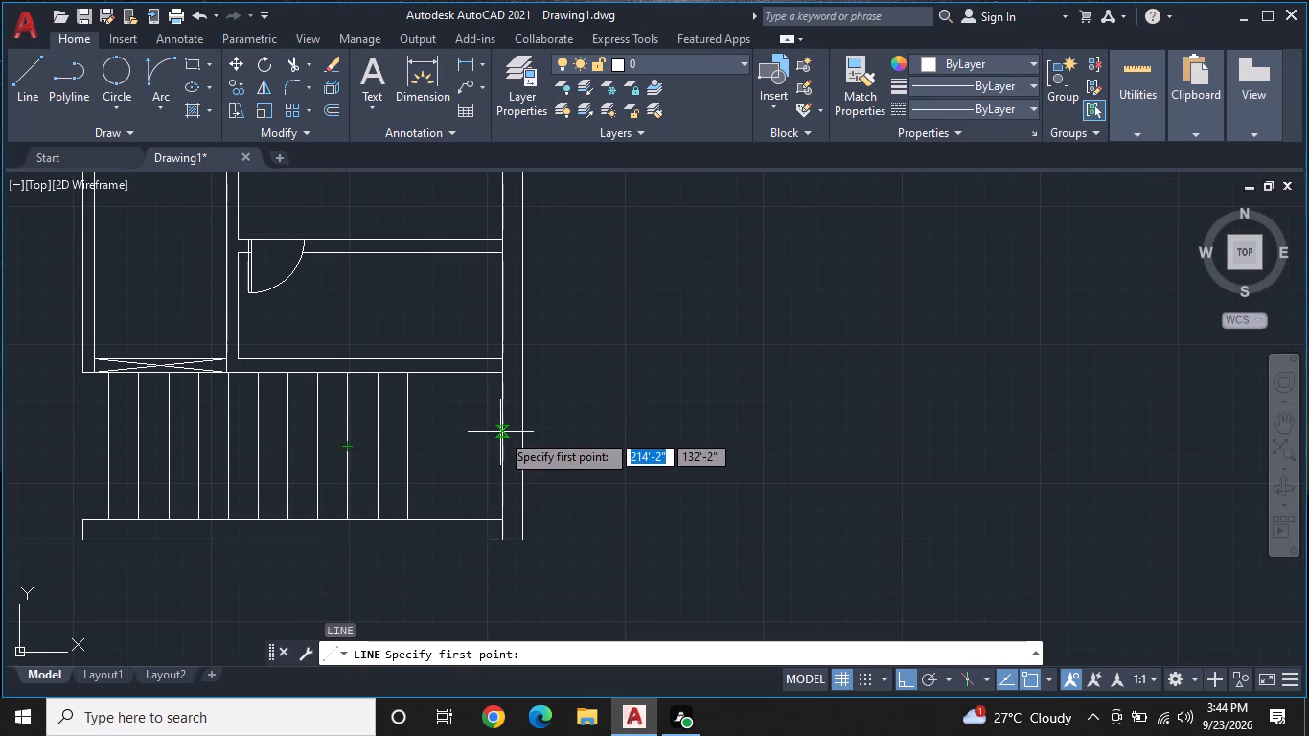
double_click(411, 447)
drag(388, 440, 335, 434)
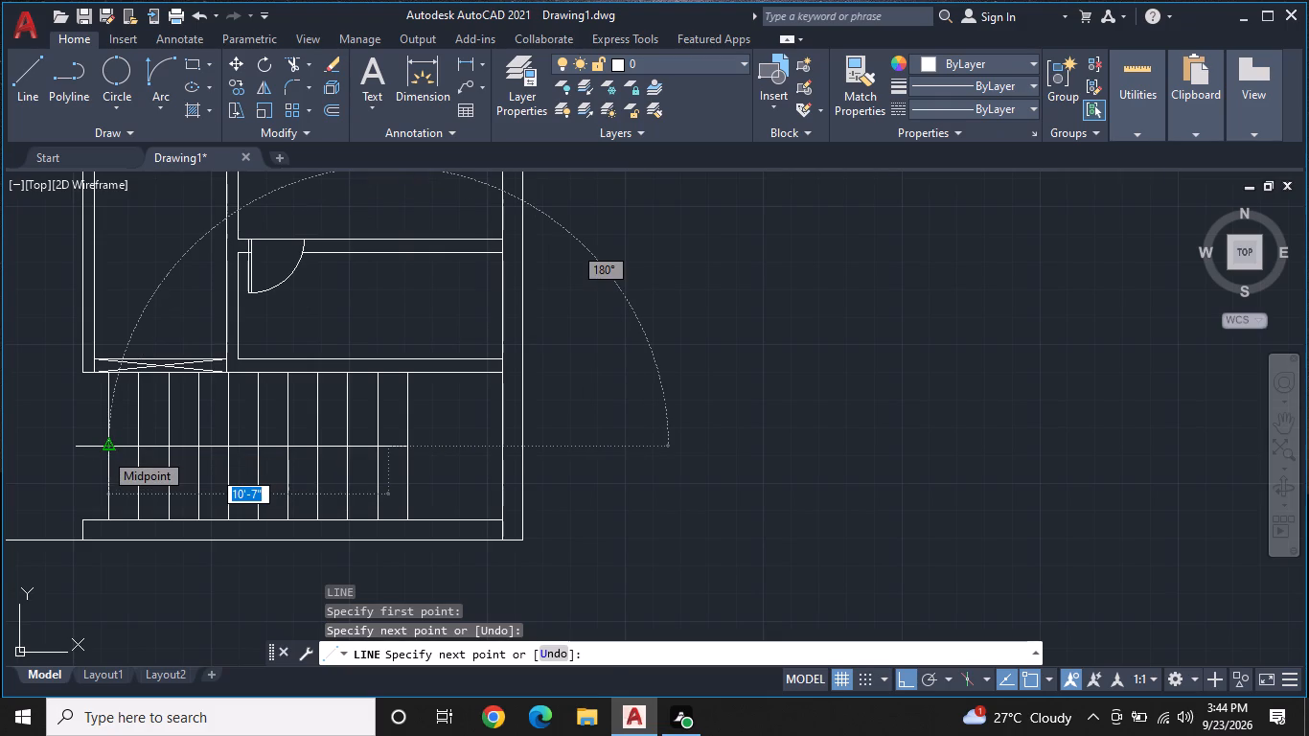
click(103, 451)
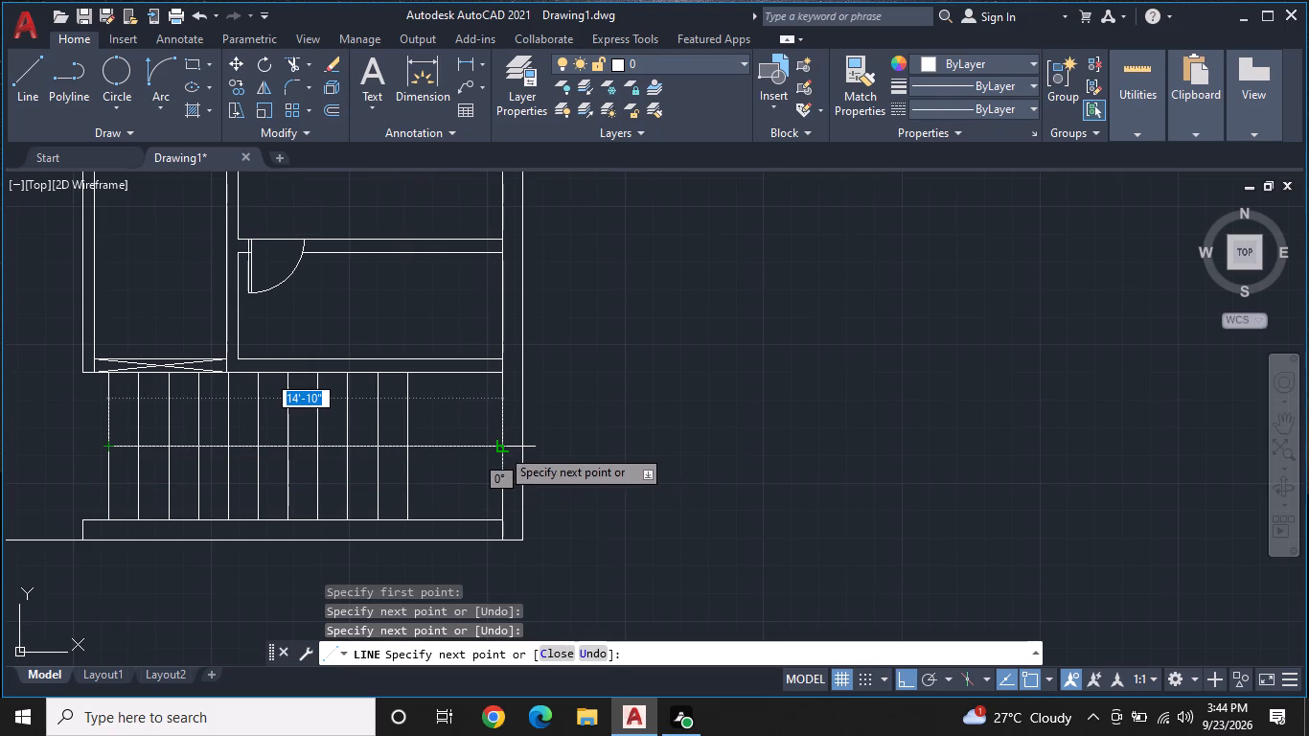
click(497, 442)
key(Escape)
Draw two diagonal lines from the rightmost stair line's midpoint to the upper and lower corners of the landing at the right wall.
key(l)
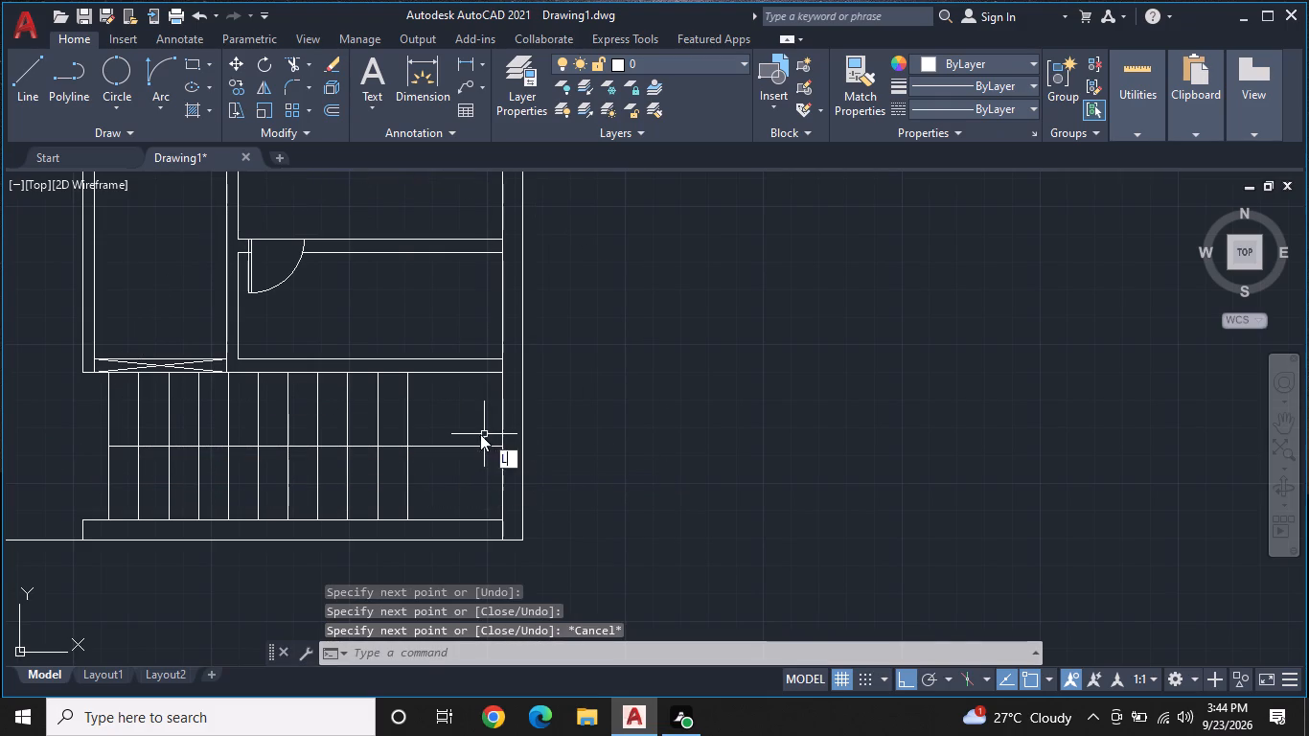
key(space)
click(408, 445)
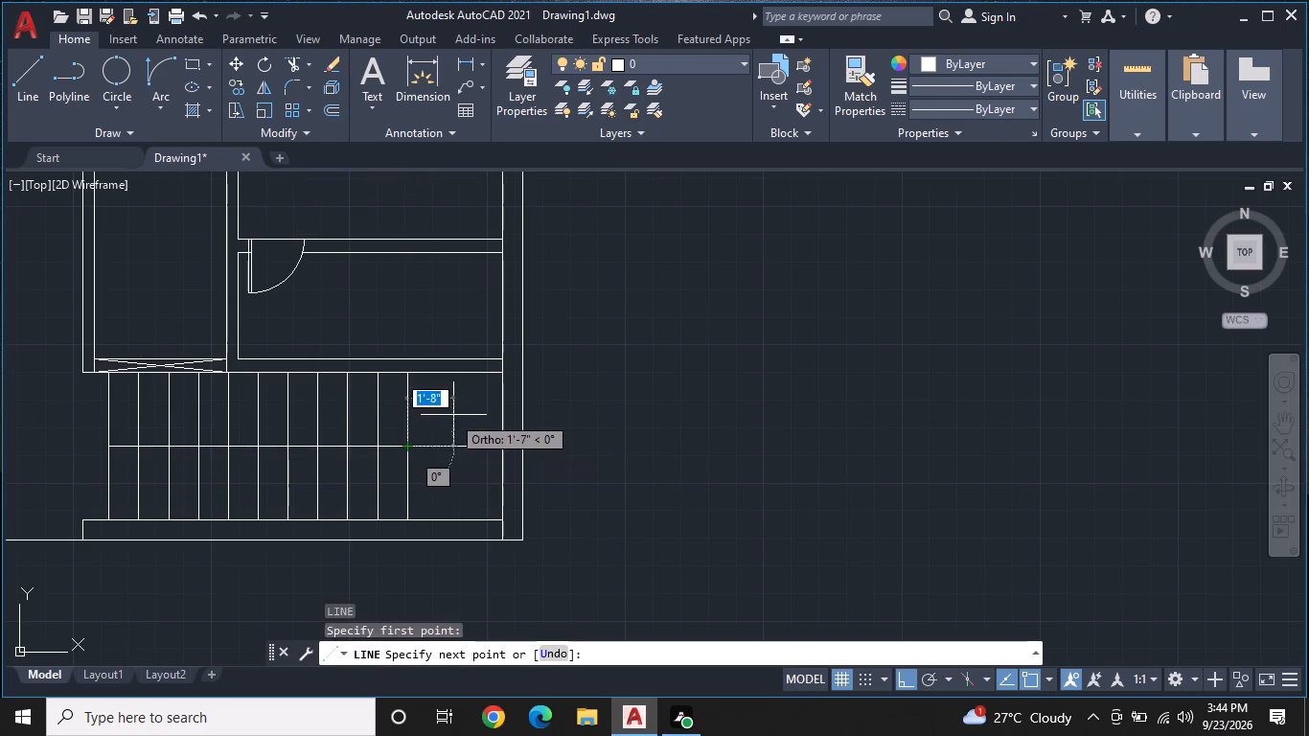
click(496, 377)
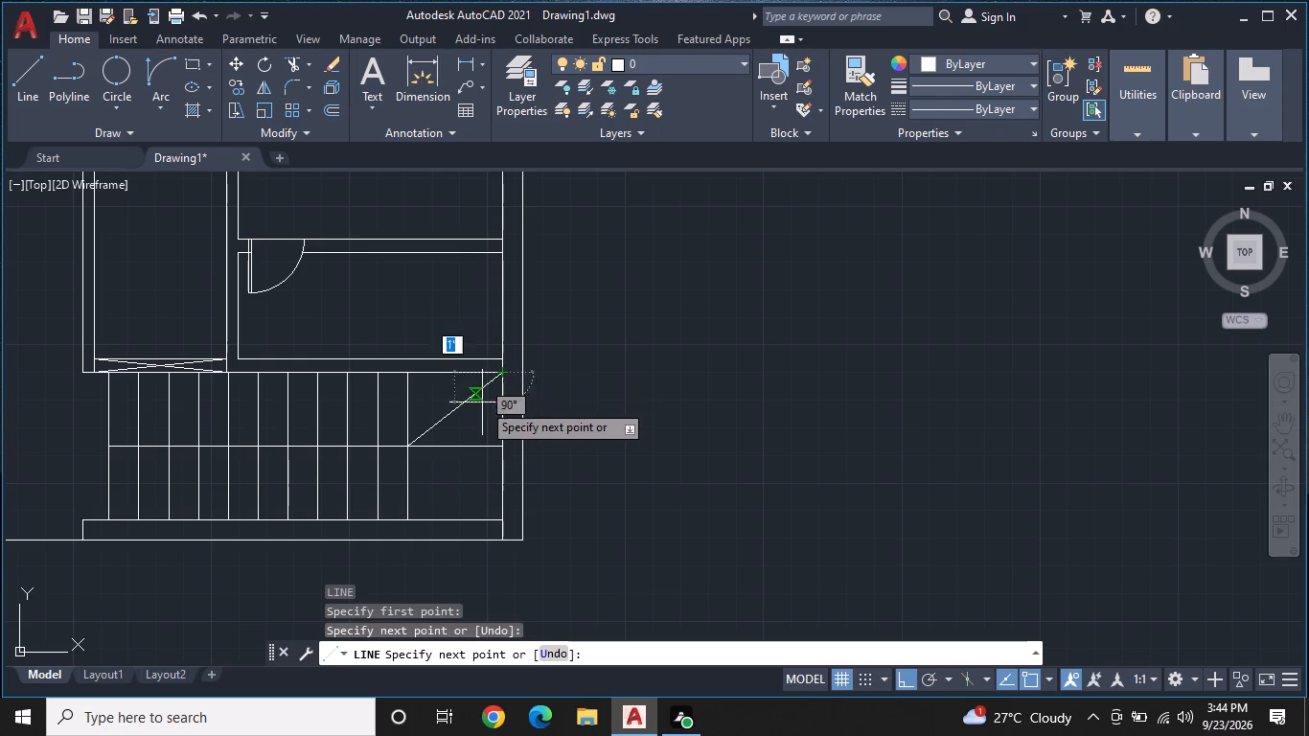
key(space)
key(space)
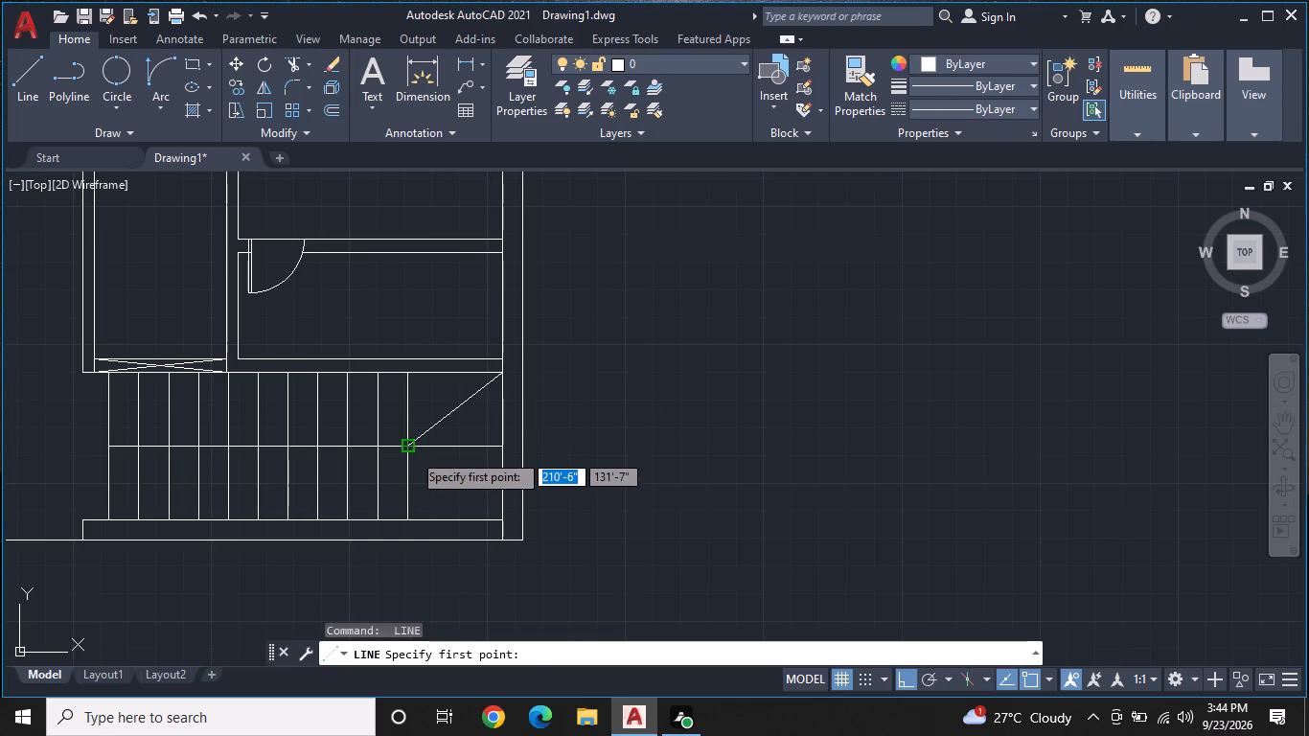
click(412, 452)
click(494, 517)
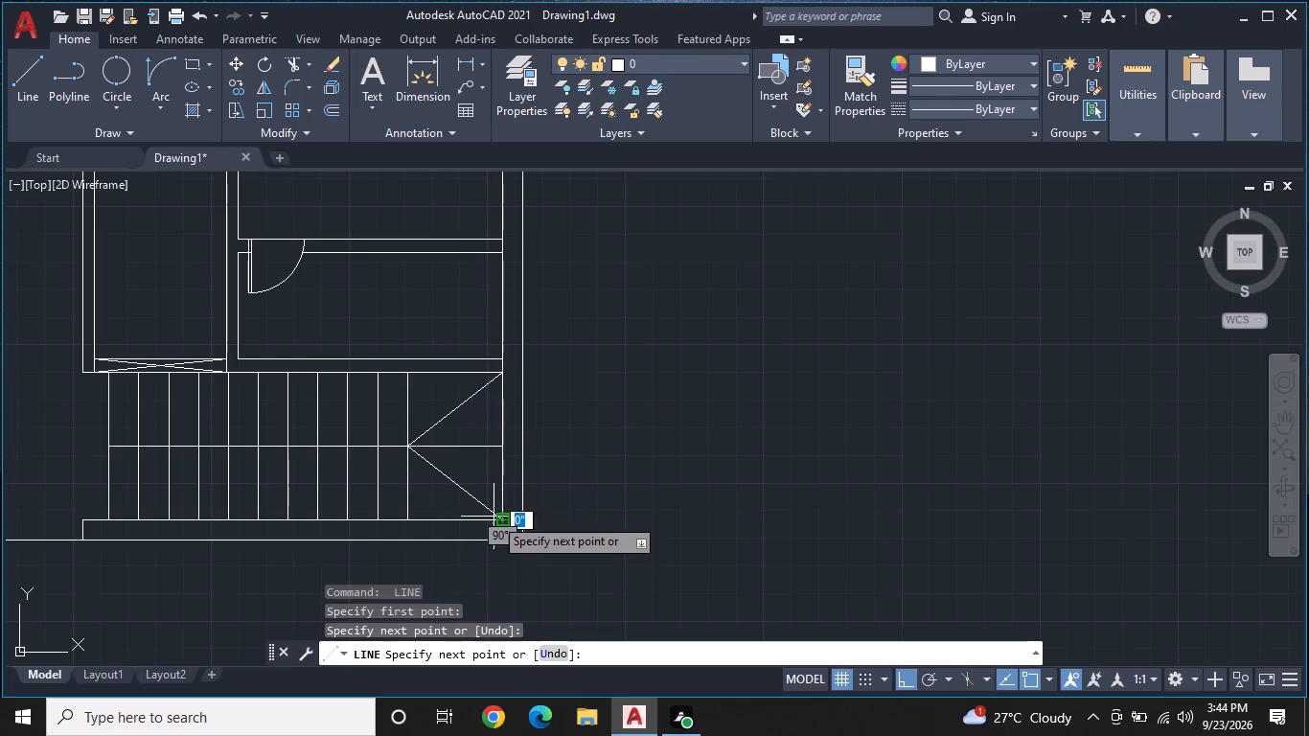
key(Escape)
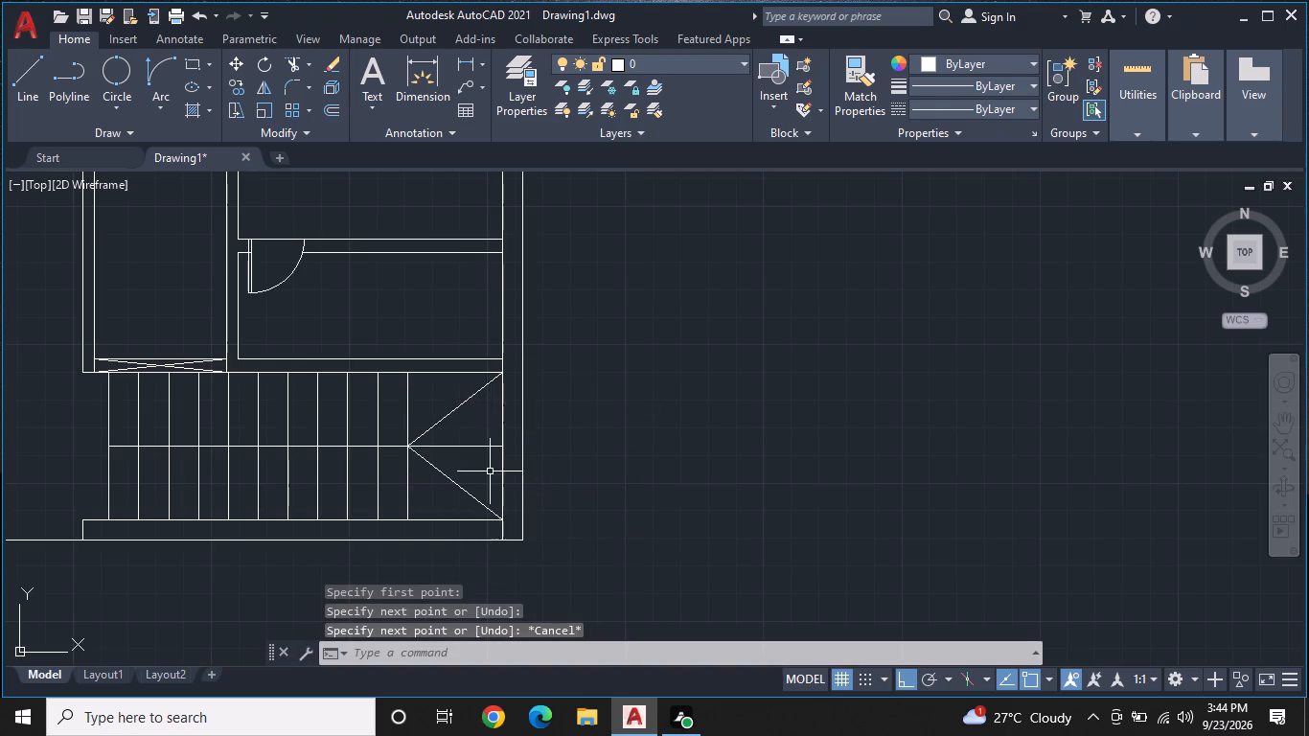
Open the block libraries and load the House Designer.dwg library.
scroll(488, 470, down, 1)
middle_drag(418, 437, 692, 456)
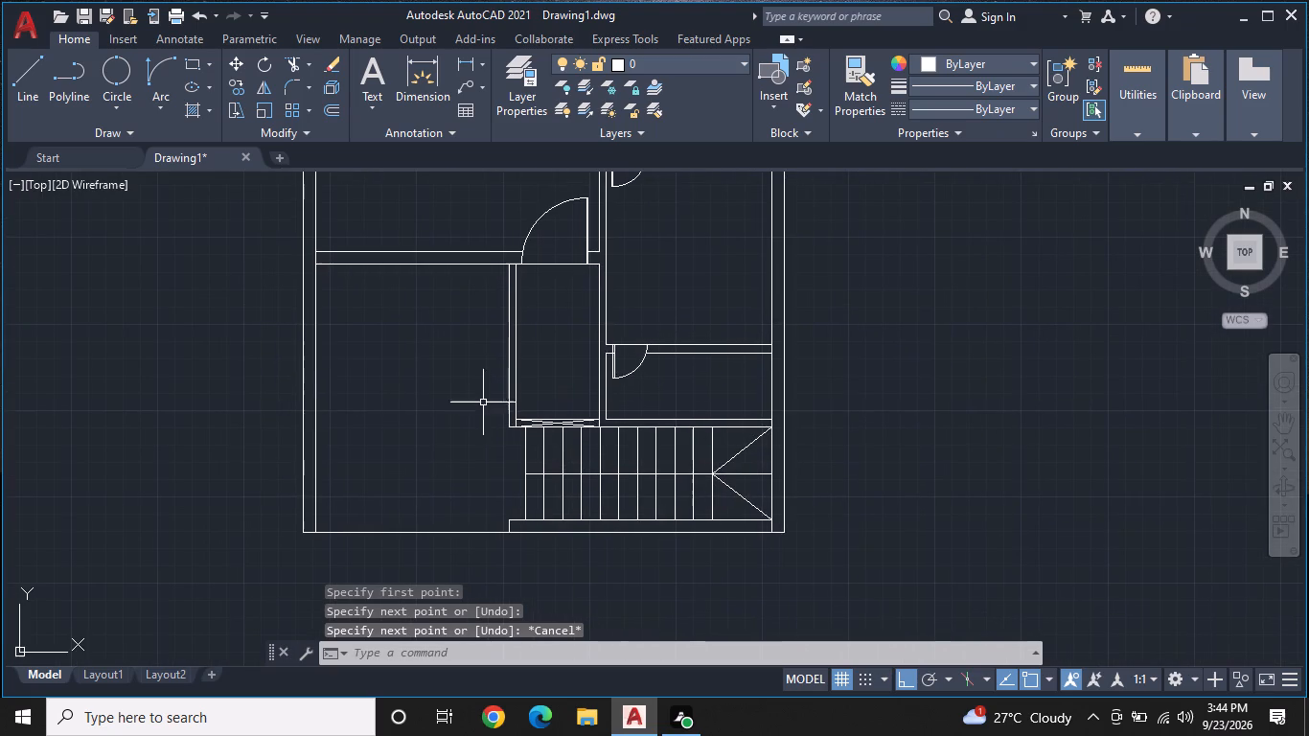
middle_drag(475, 343, 431, 373)
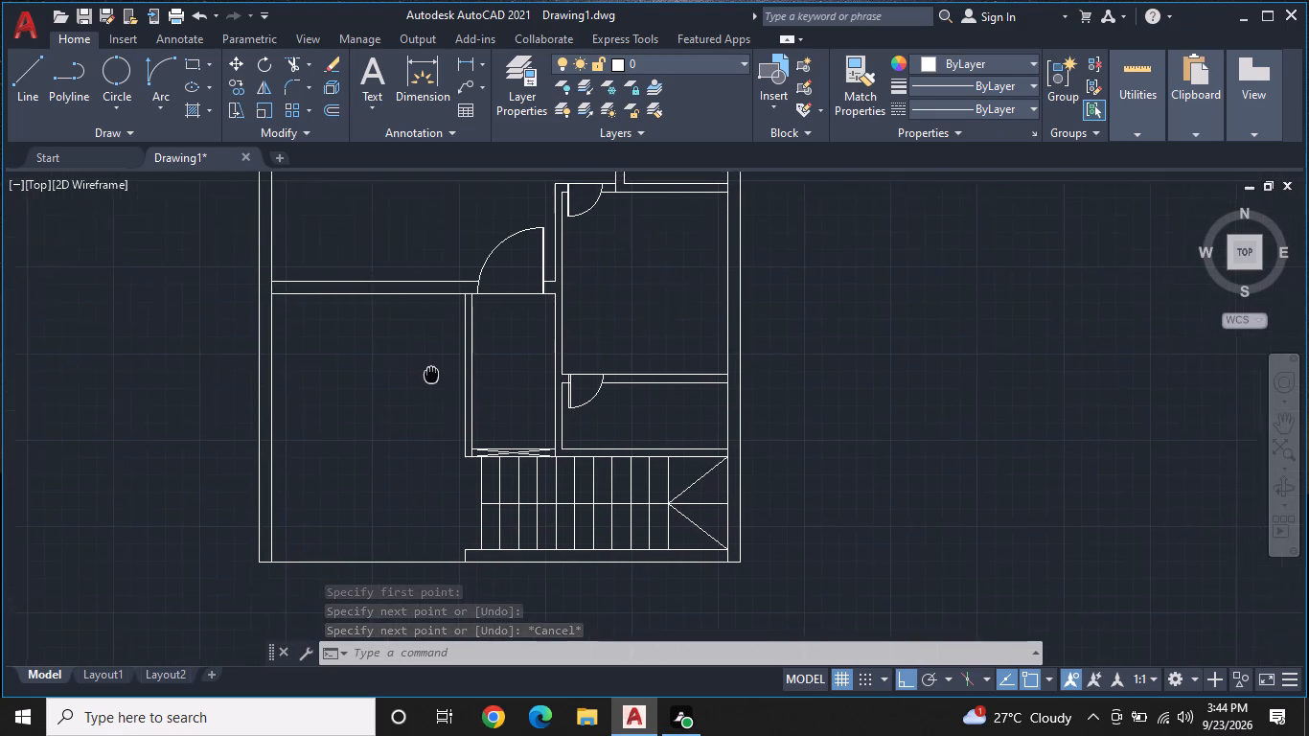
middle_drag(431, 373, 404, 373)
middle_drag(574, 395, 555, 443)
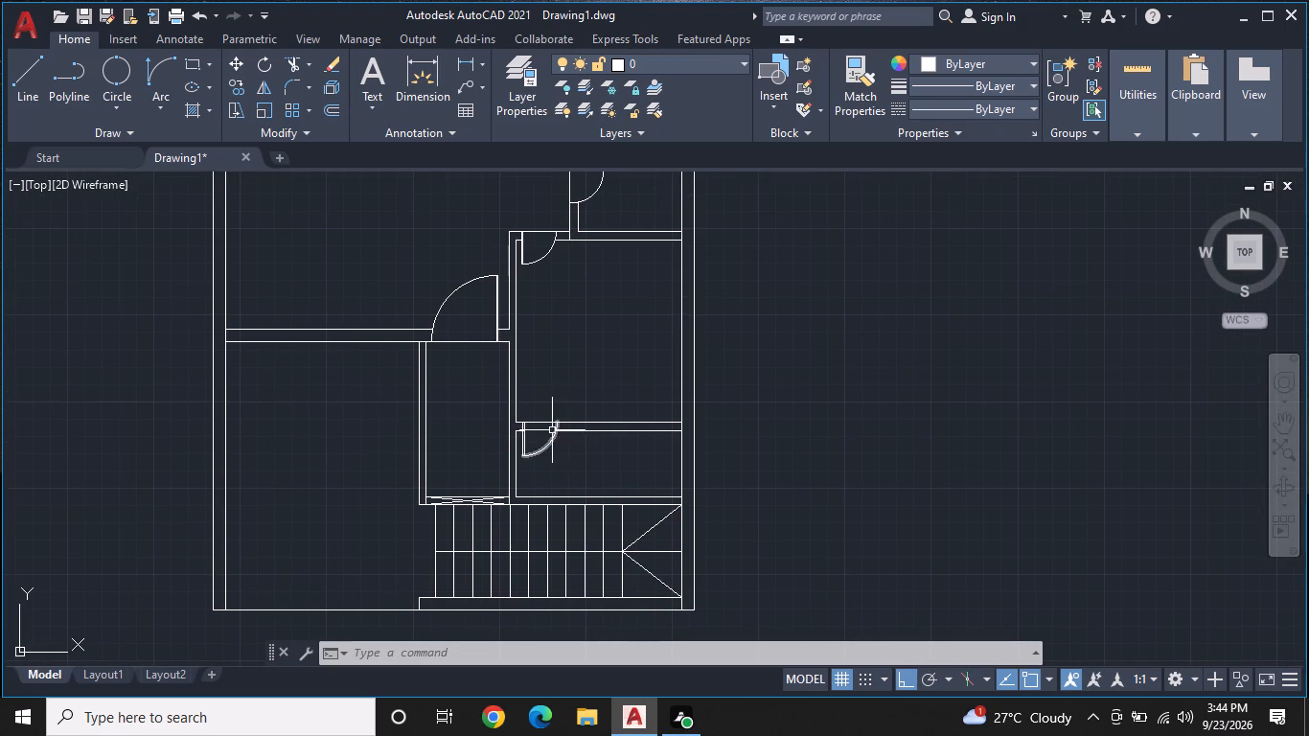
scroll(444, 339, down, 1)
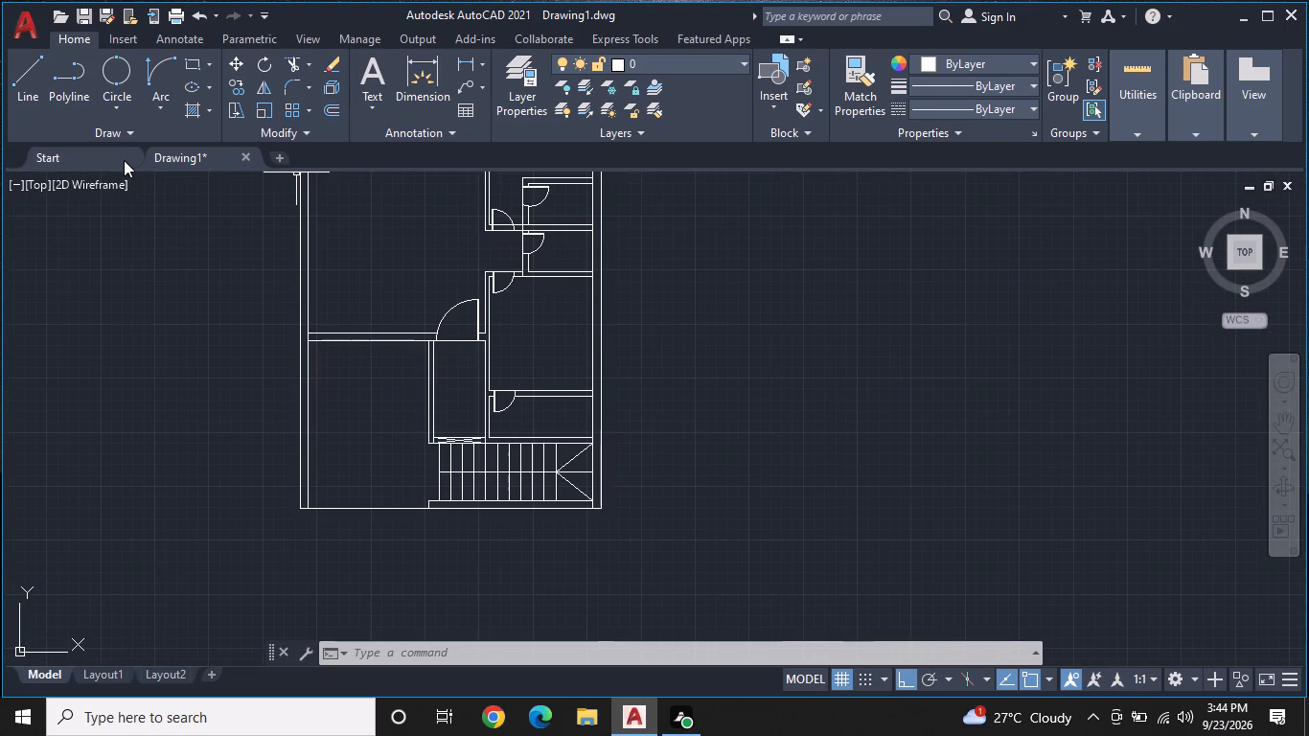
click(127, 34)
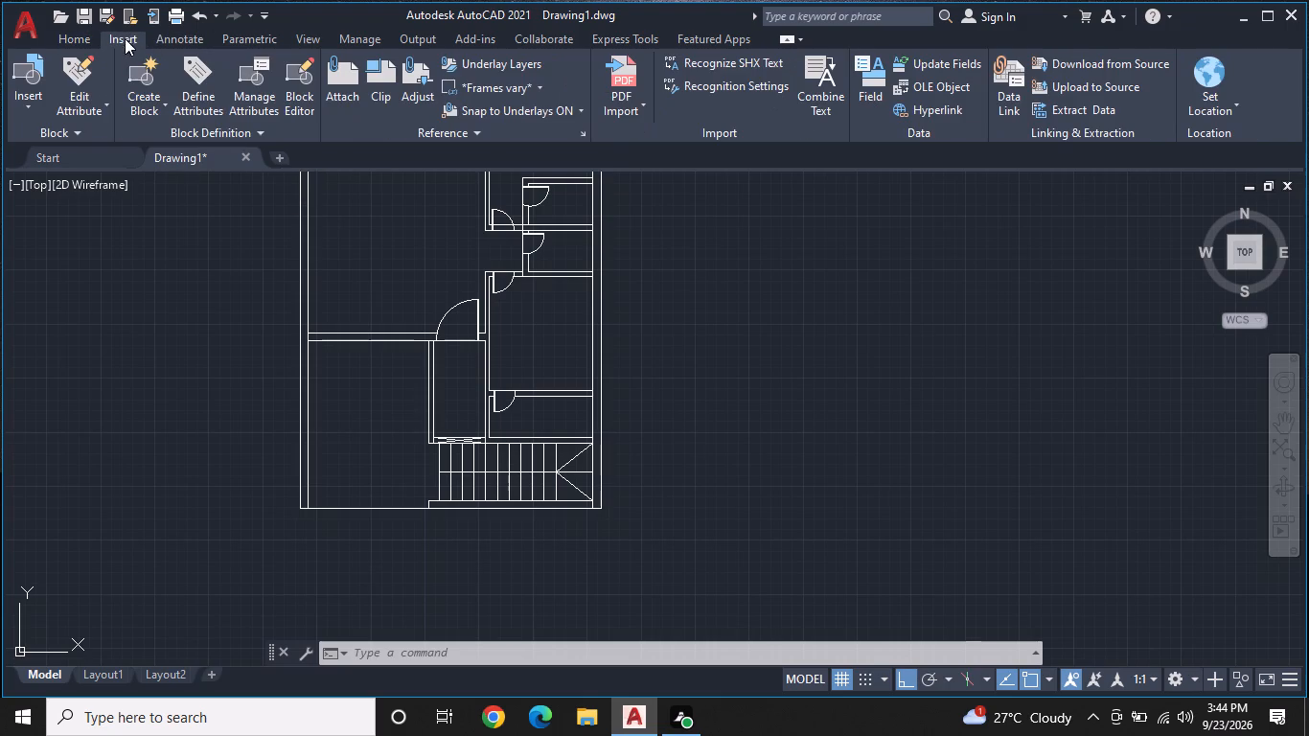
click(25, 102)
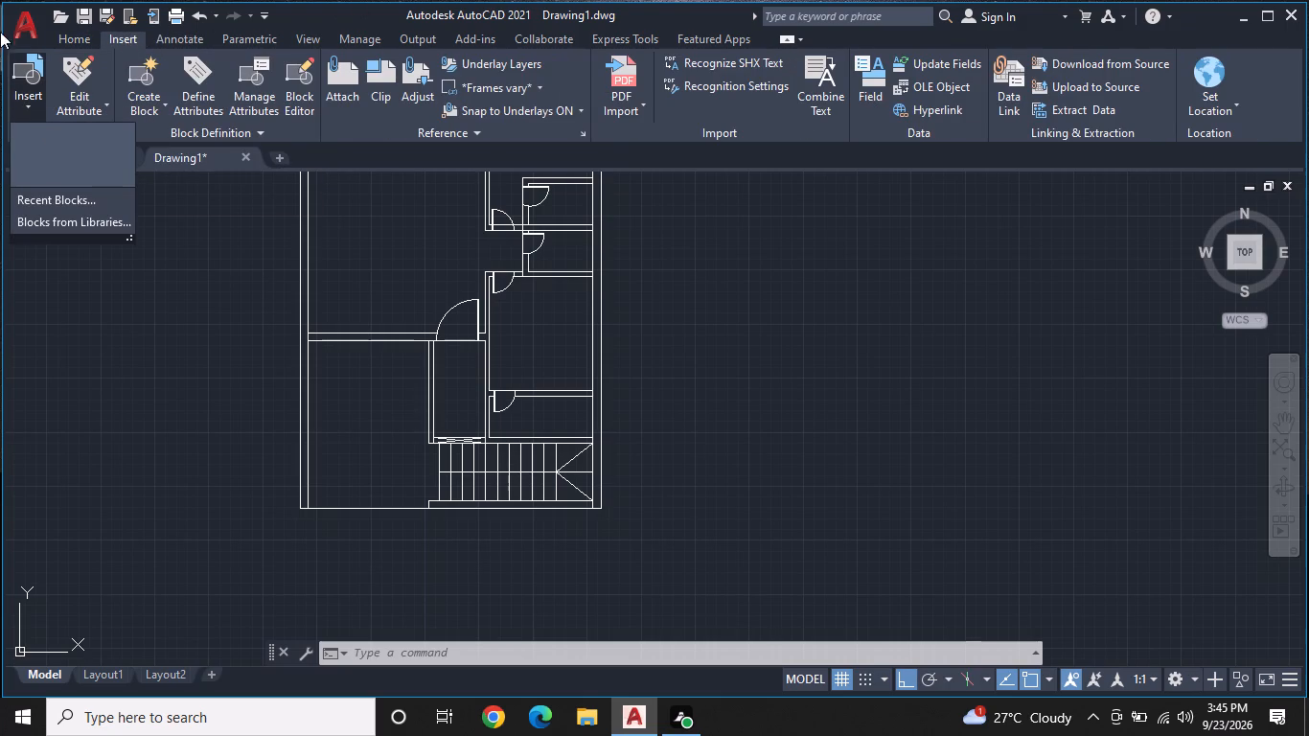
click(111, 222)
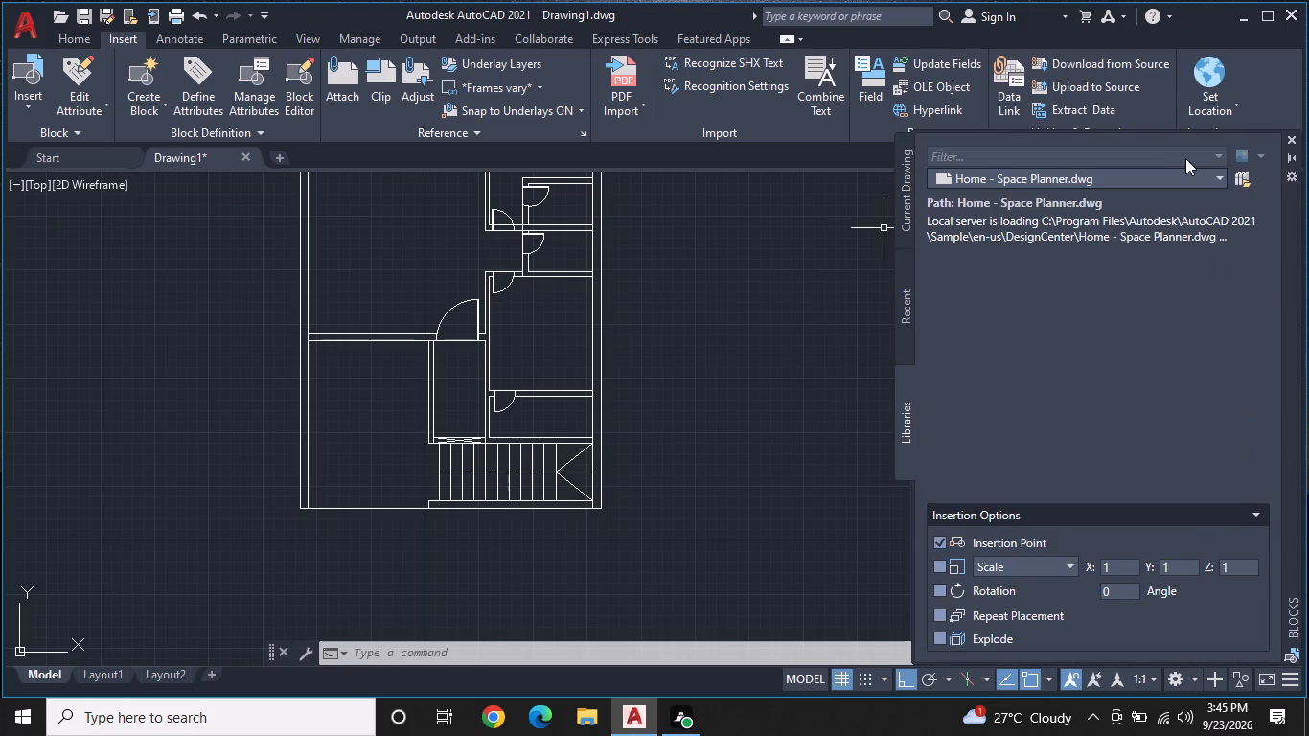
click(1207, 172)
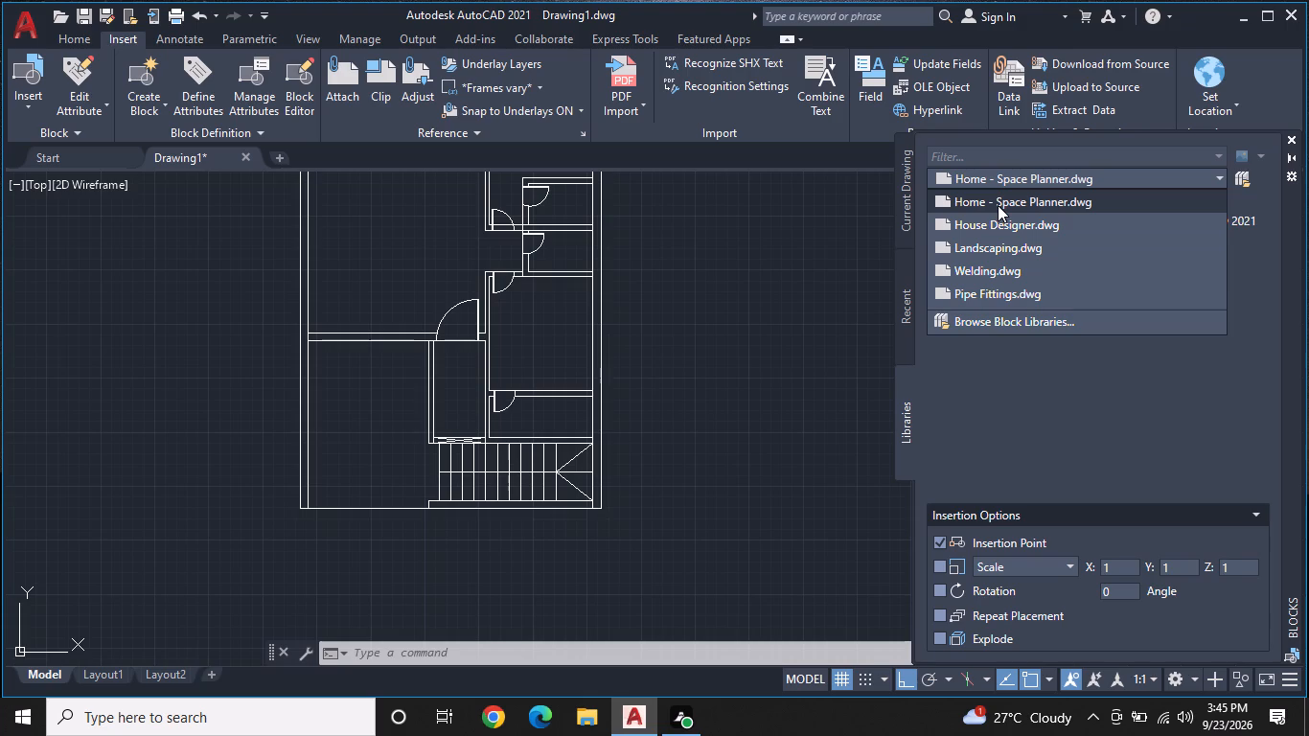
click(988, 224)
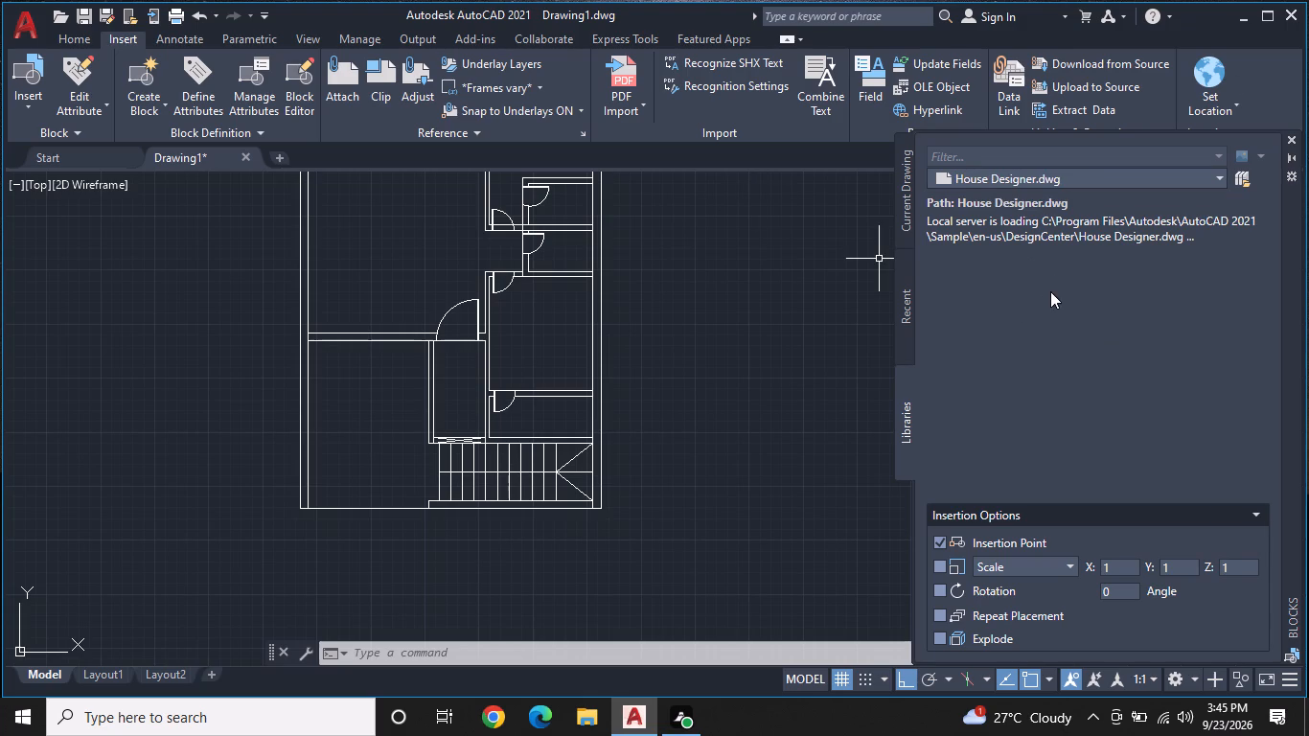
Draw a short horizontal line across the left outer wall's thickness, beside the room below the kitchen.
scroll(569, 437, down, 1)
middle_drag(589, 450, 701, 466)
scroll(477, 425, up, 1)
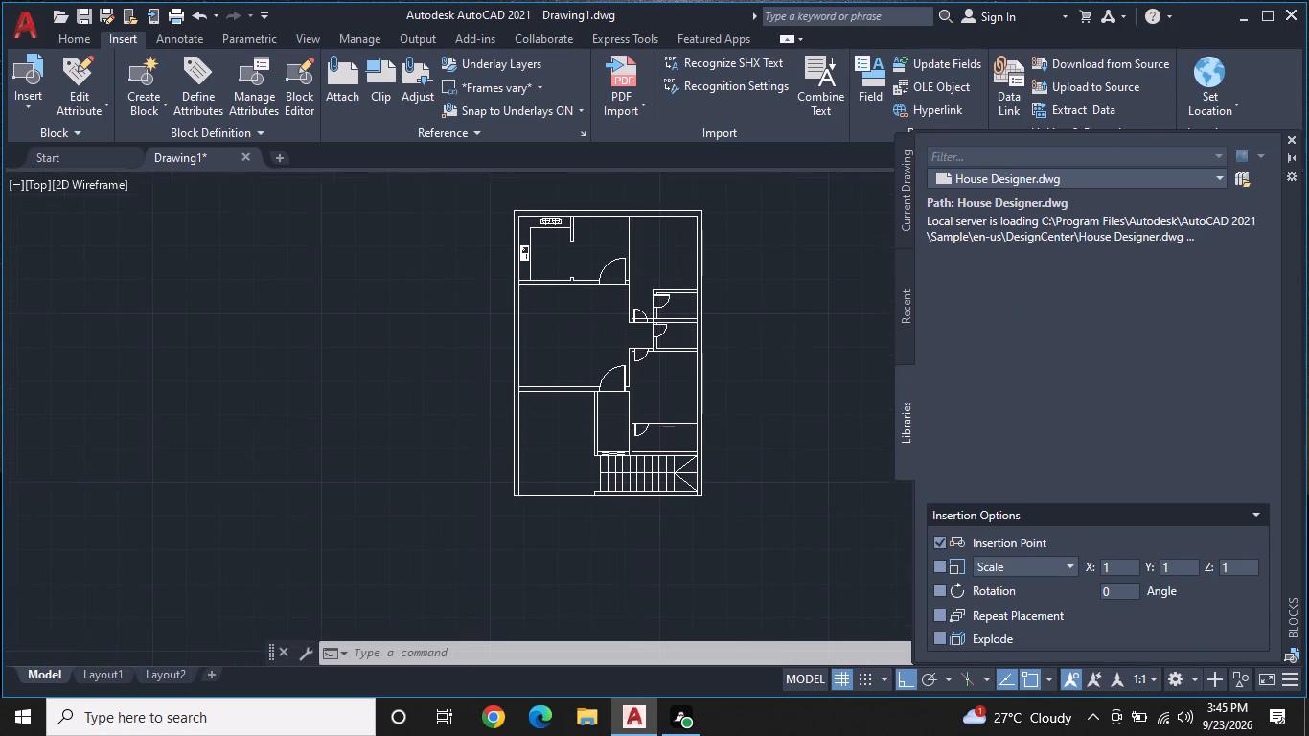
scroll(477, 425, up, 1)
scroll(591, 428, down, 1)
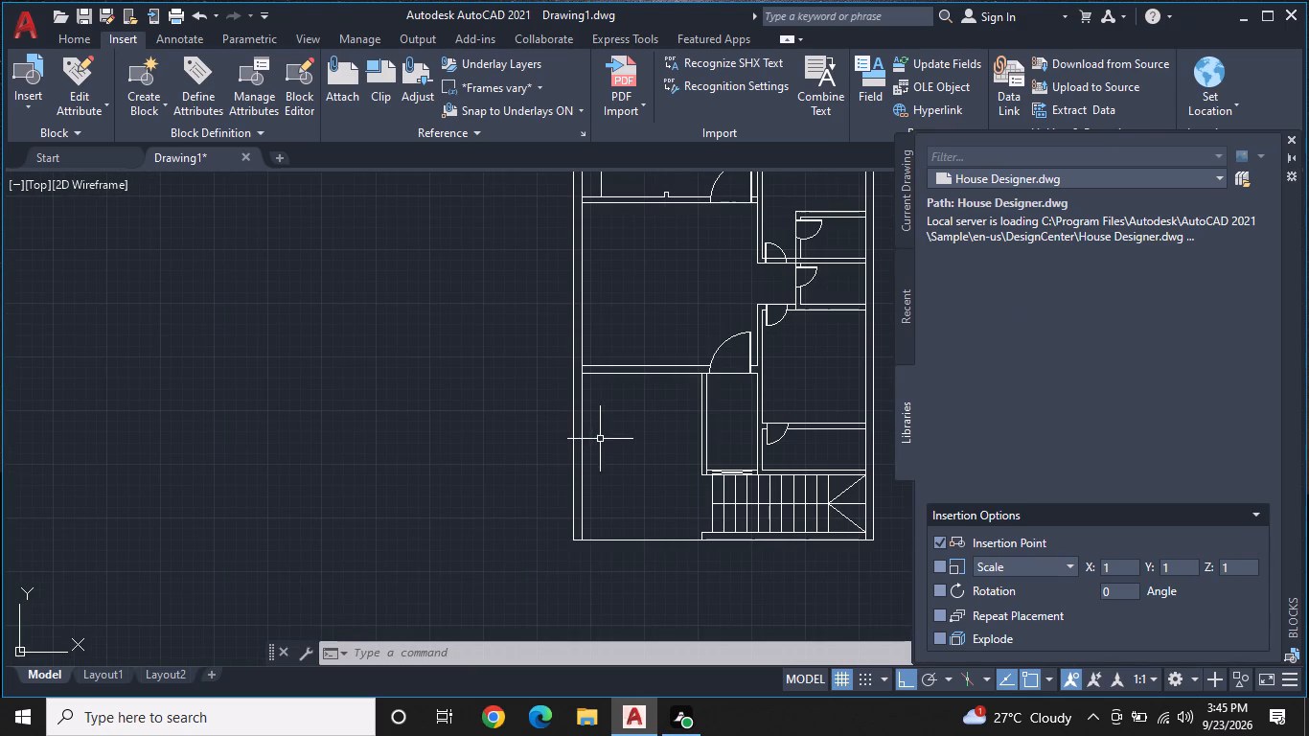
middle_drag(644, 309, 665, 454)
scroll(654, 448, up, 1)
key(l)
key(space)
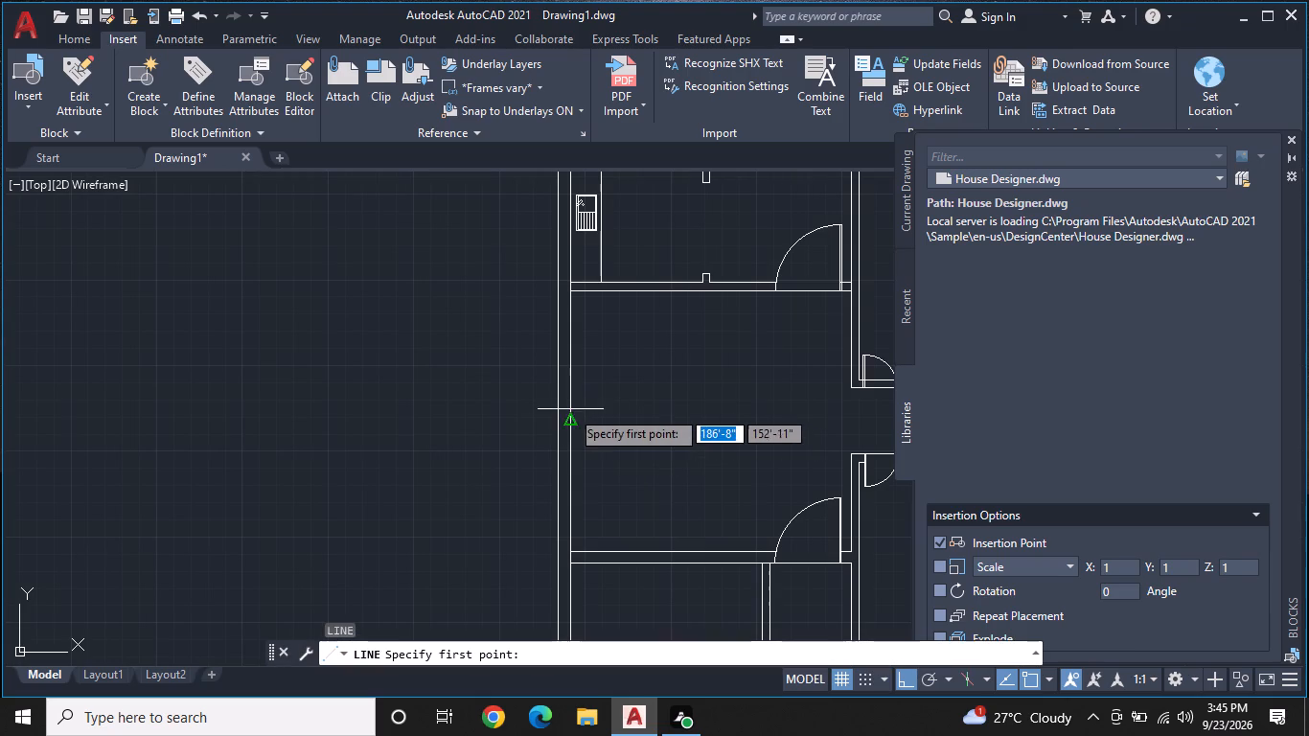
click(560, 362)
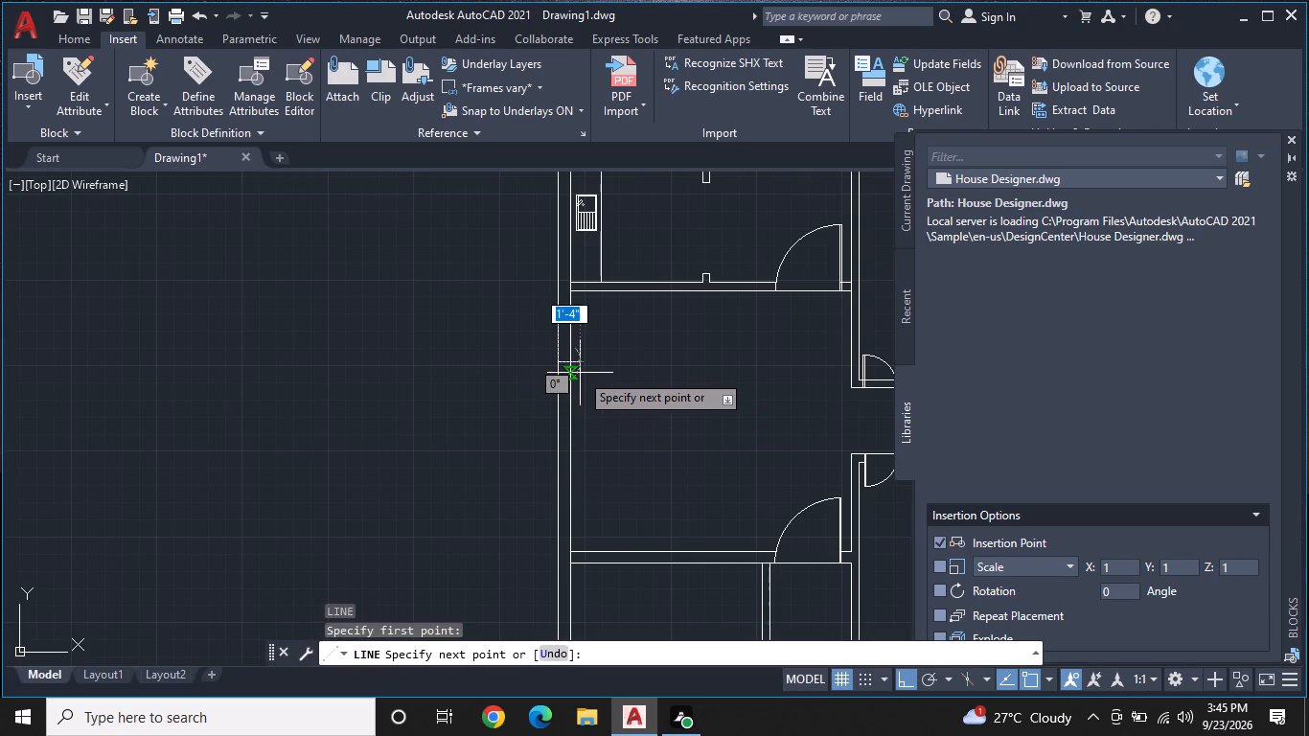
click(577, 359)
key(Escape)
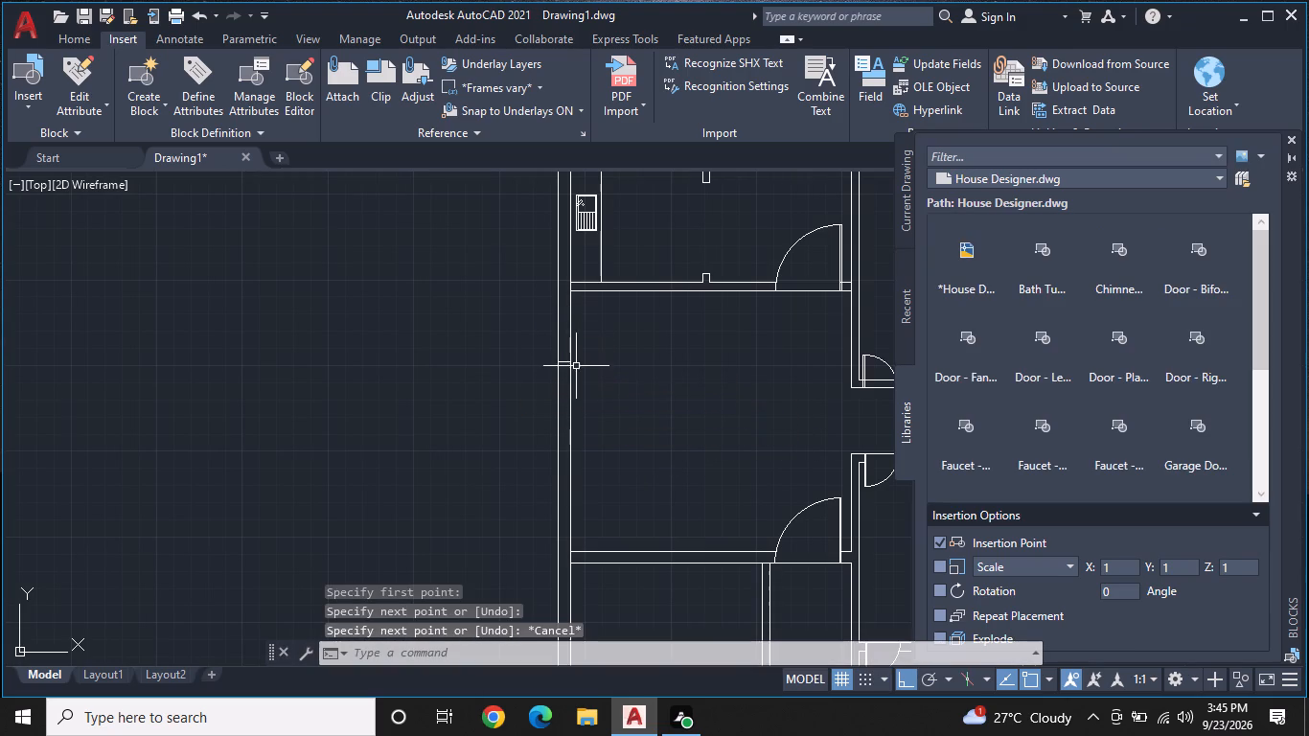
Draw a 3' line down the left outer wall's centre from the short line's midpoint and close its lower end across the wall thickness.
scroll(558, 379, up, 2)
key(l)
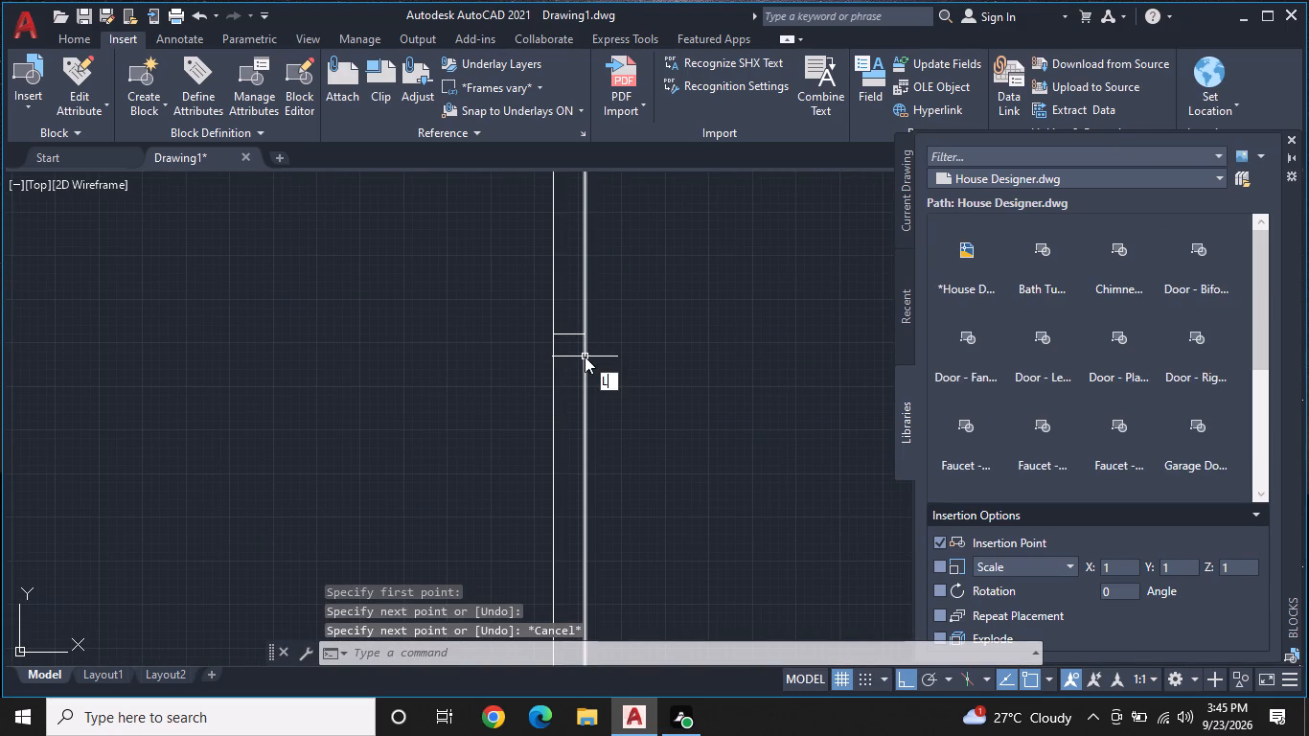
key(space)
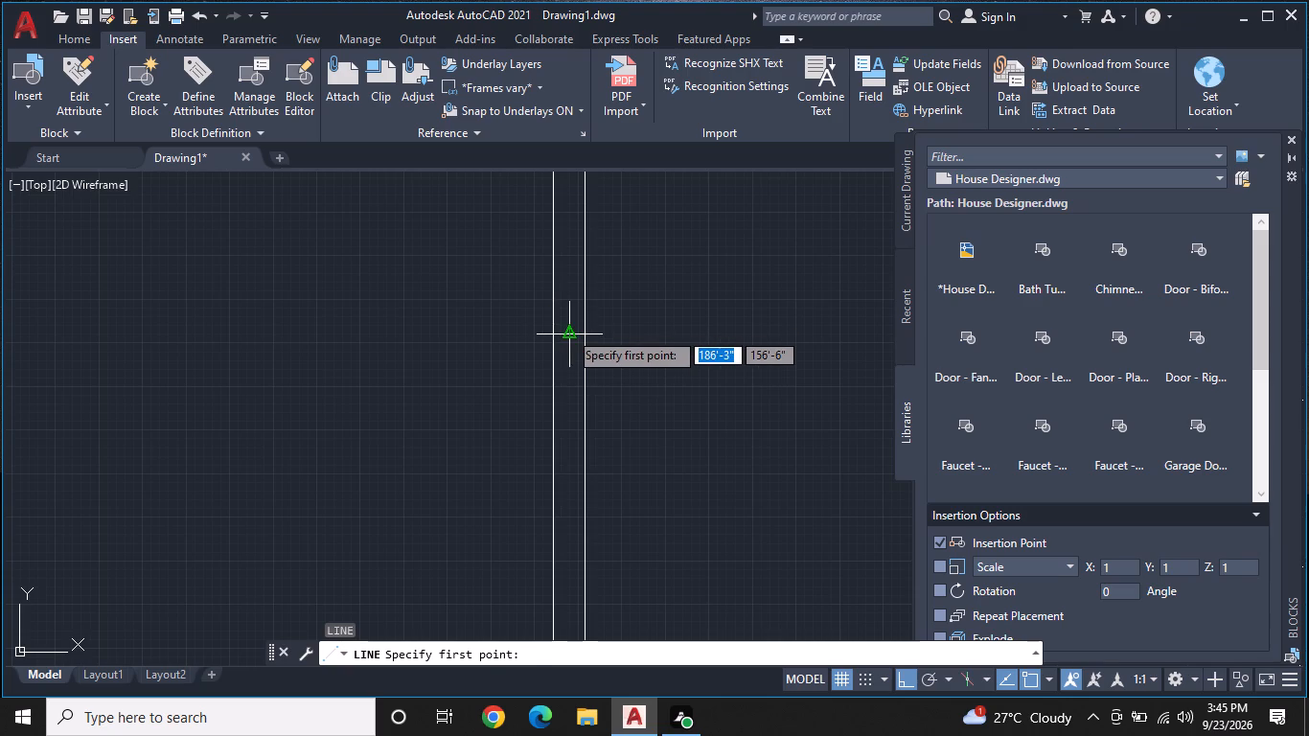
click(568, 331)
key(3)
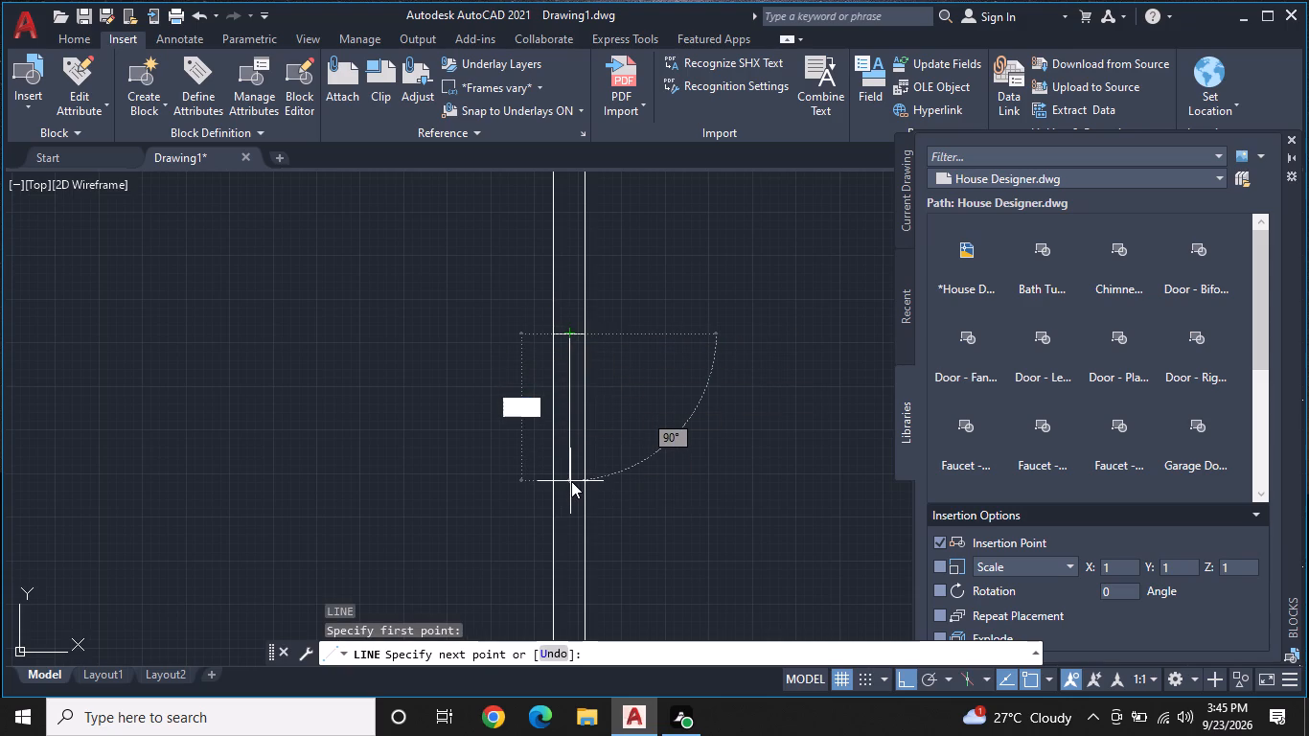
key(apostrophe)
key(Return)
middle_drag(561, 472, 575, 355)
scroll(602, 333, up, 2)
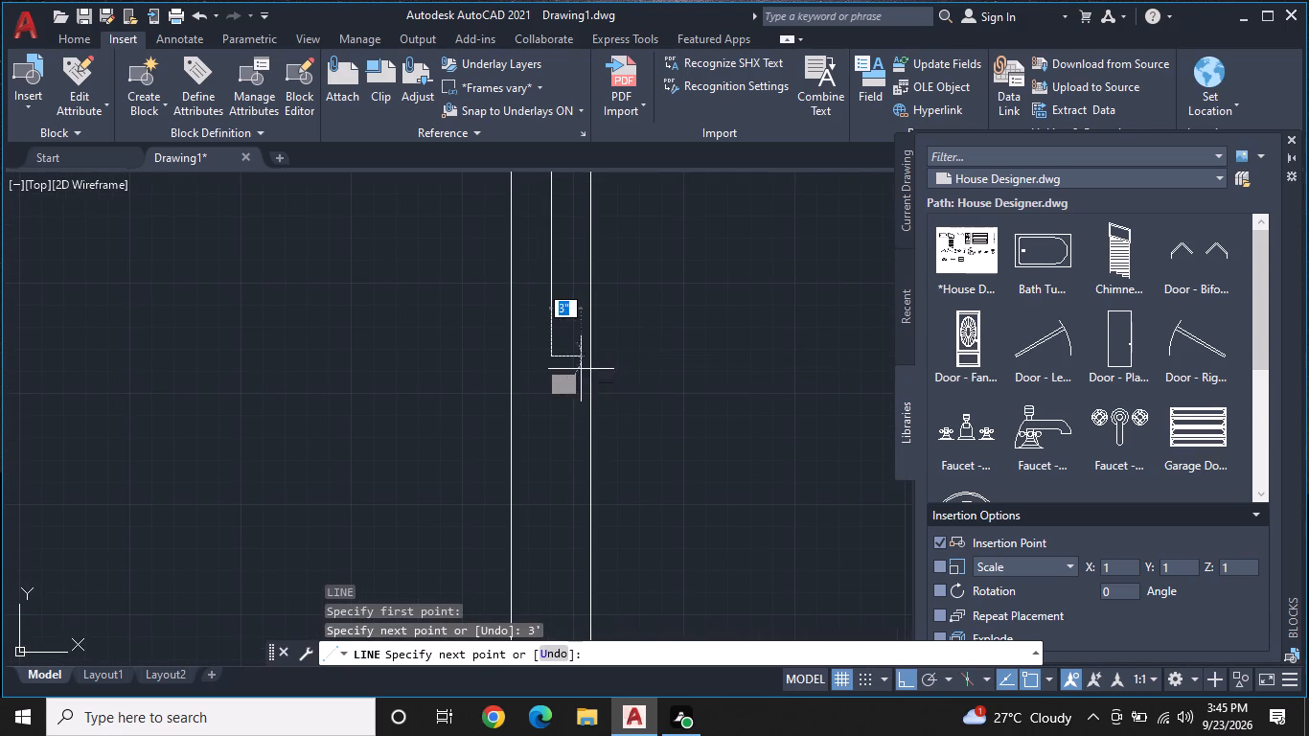
click(594, 352)
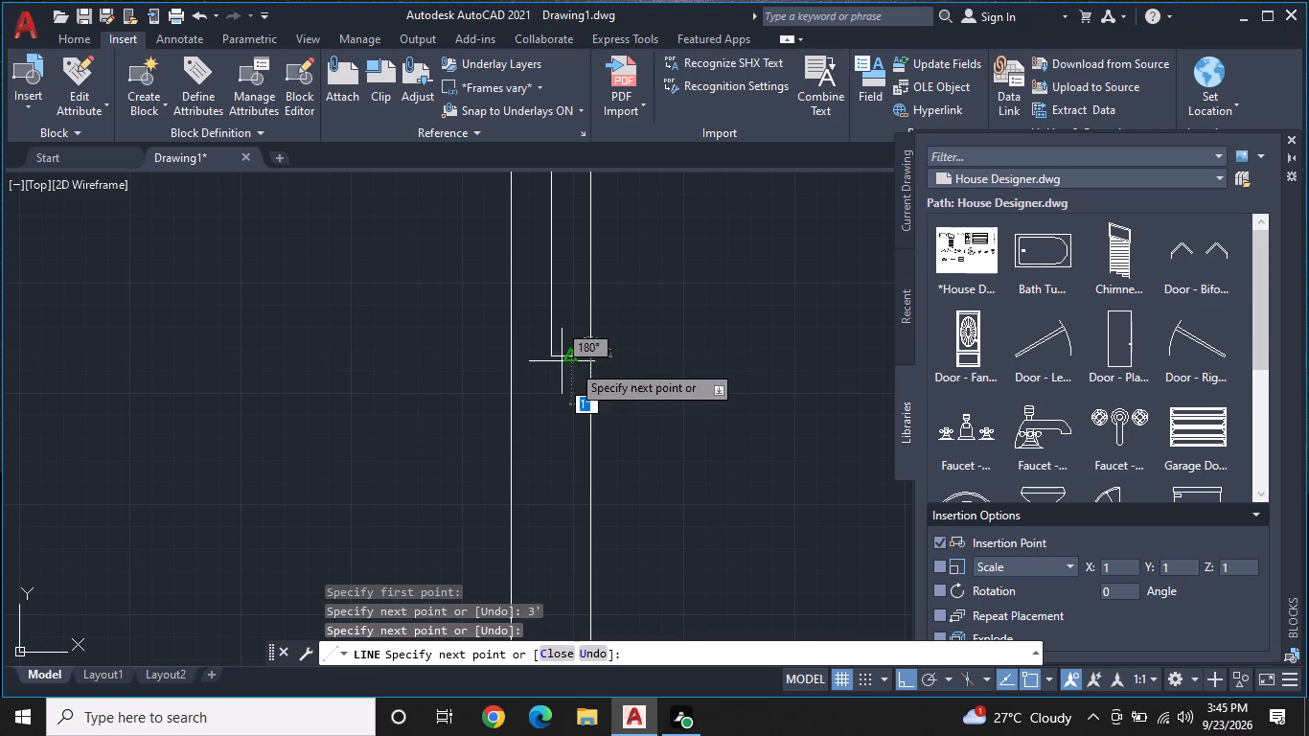
click(519, 348)
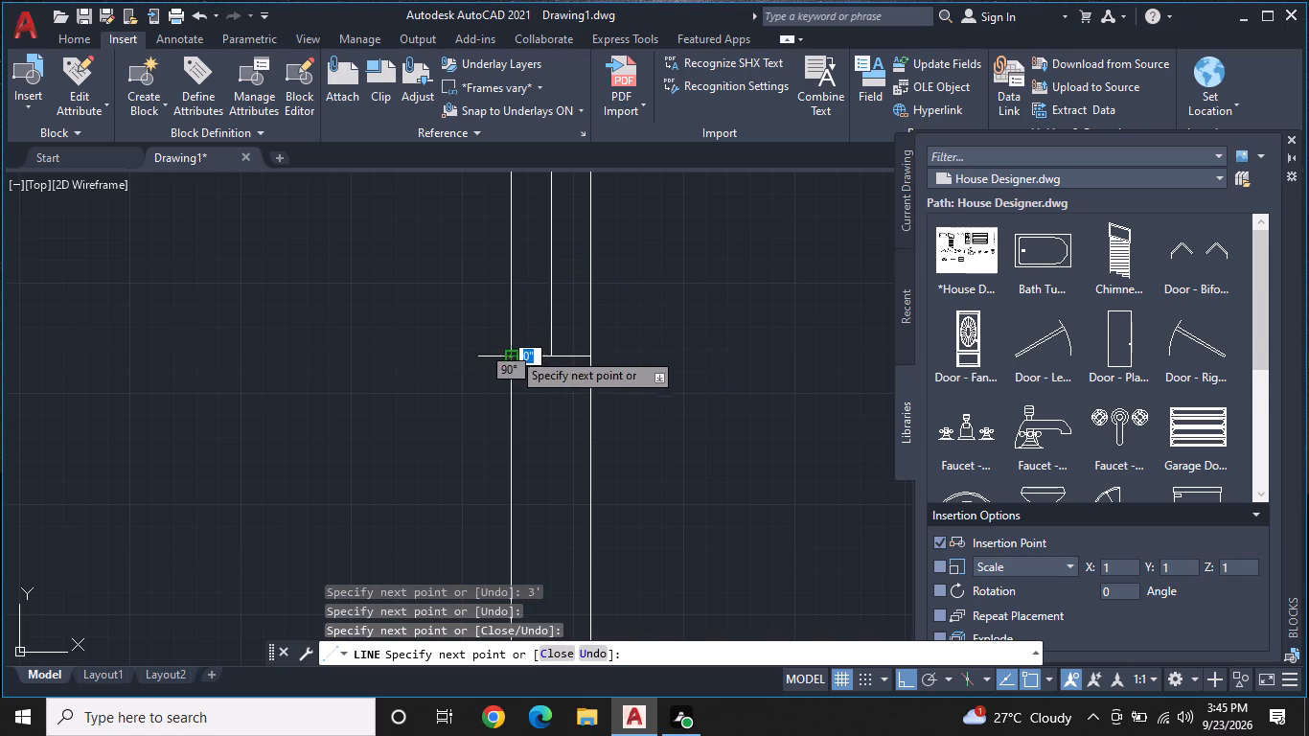
key(Escape)
Insert three Toilet - top blocks outside the right outer wall, two beside the small middle rooms and one near the staircase.
scroll(1045, 315, down, 2)
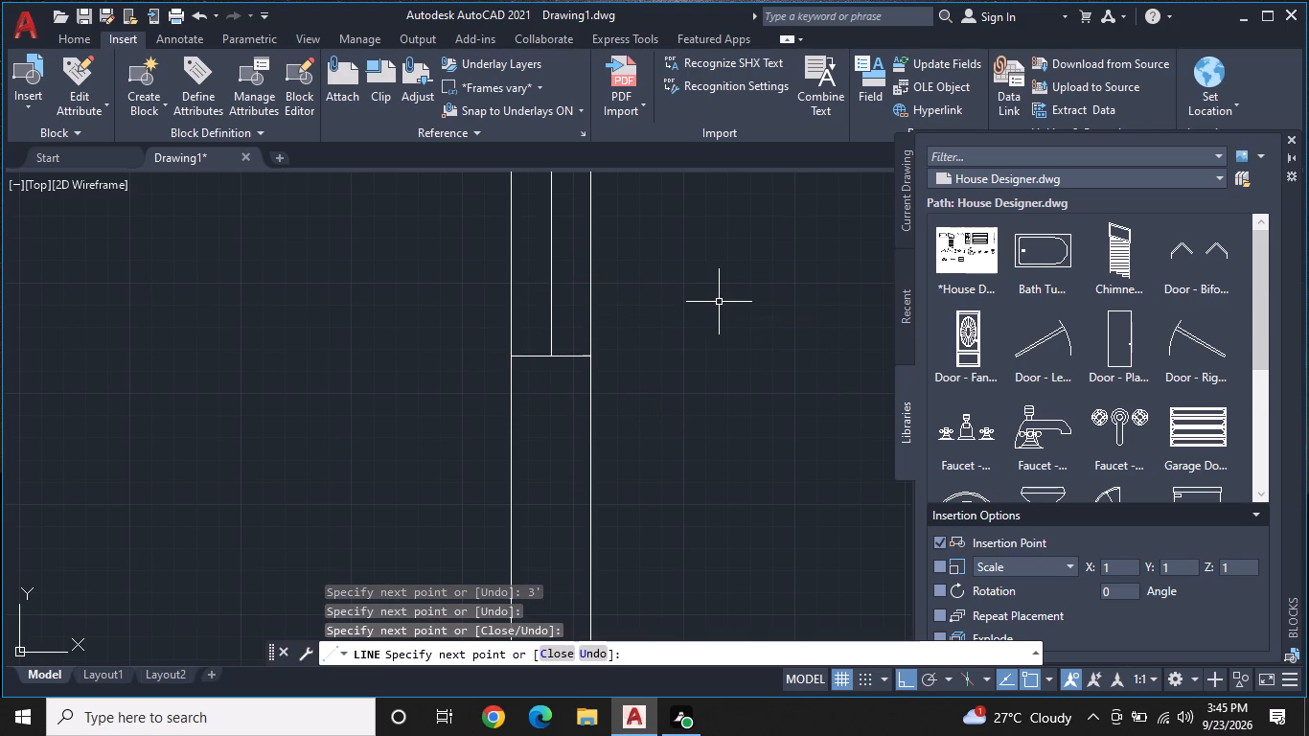
scroll(760, 379, down, 1)
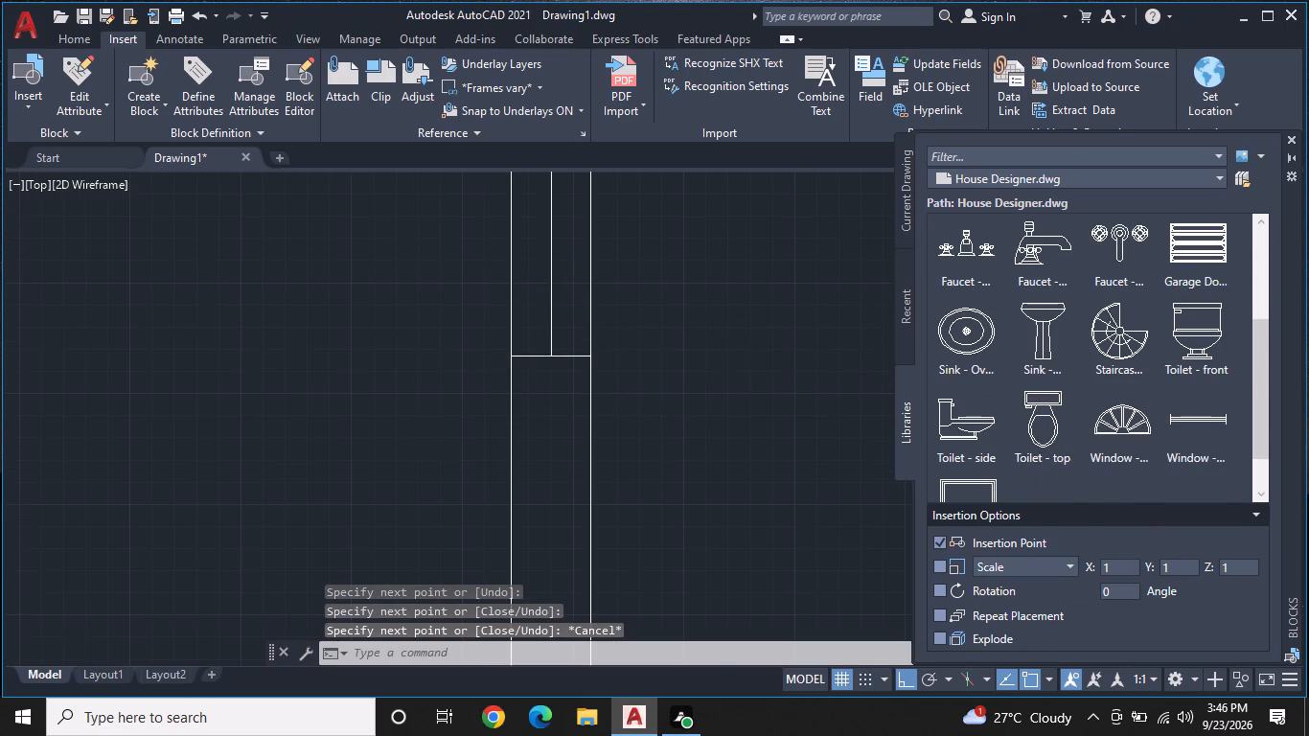
scroll(760, 379, down, 2)
middle_drag(796, 356, 451, 375)
scroll(453, 375, down, 2)
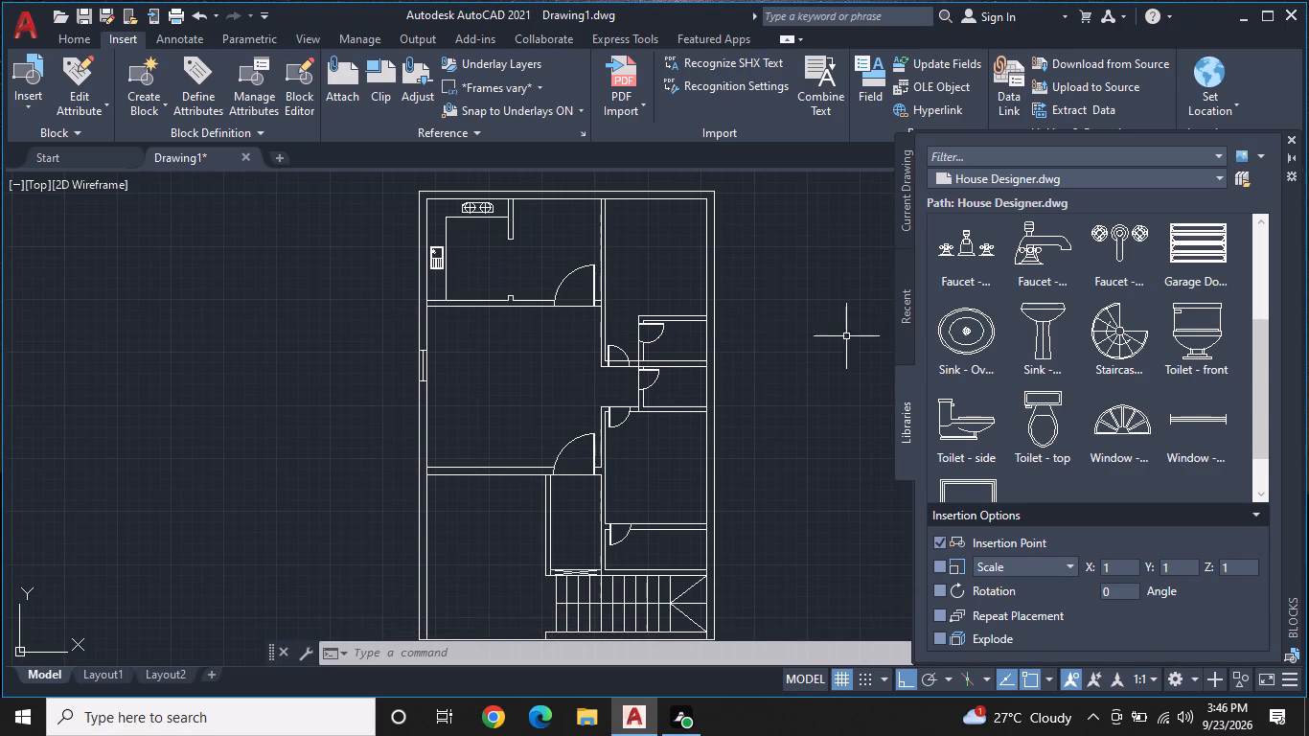
click(1045, 396)
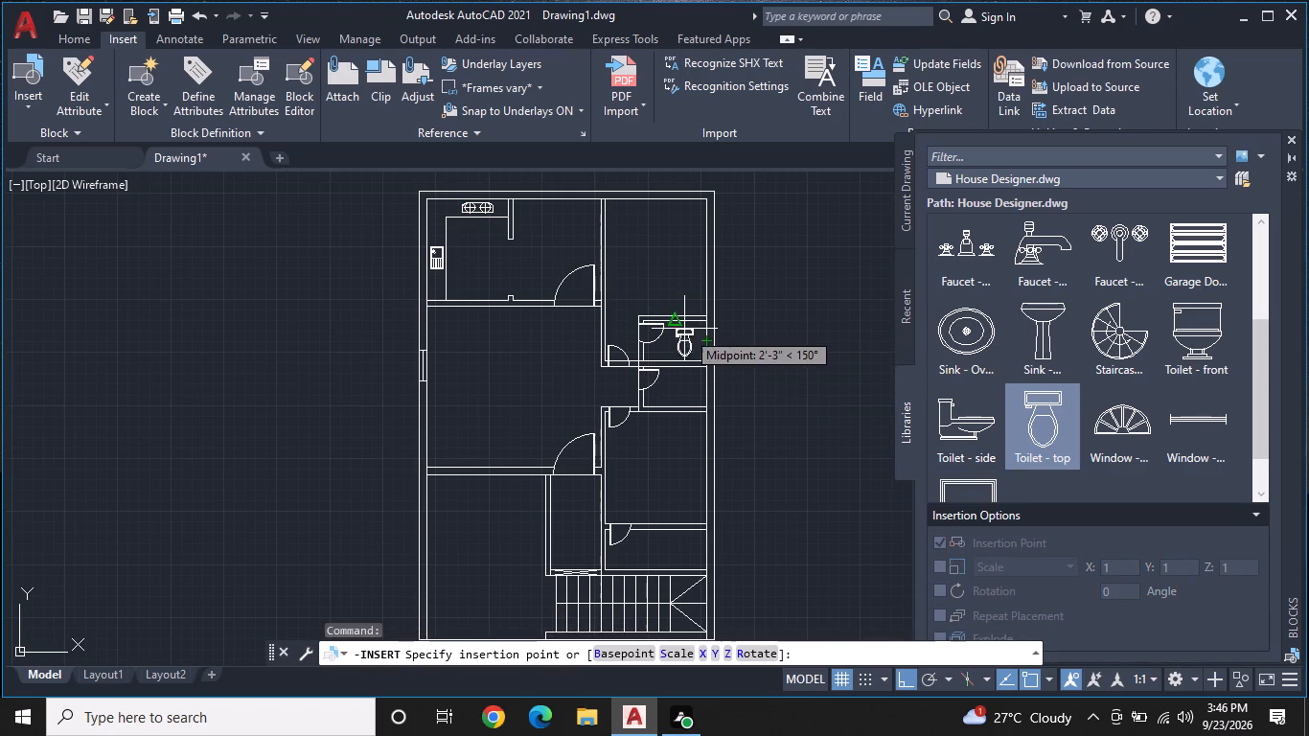
click(767, 334)
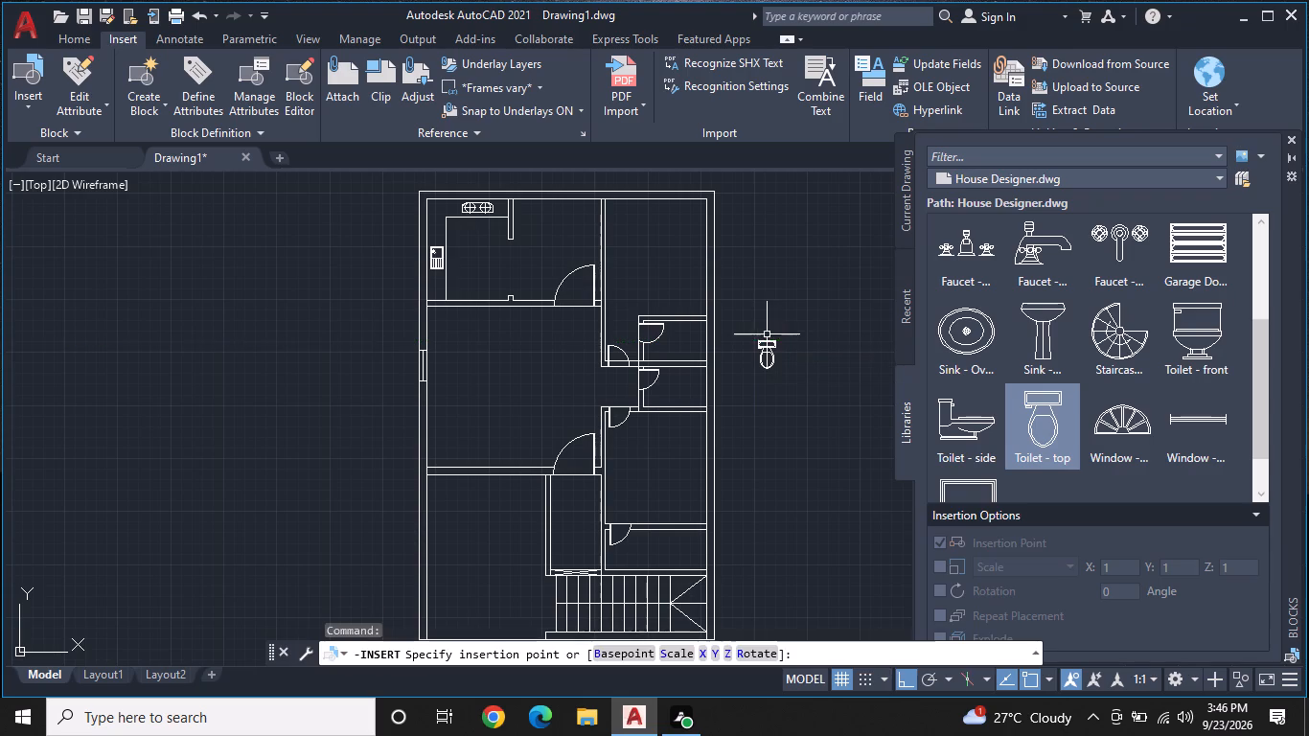
click(1029, 419)
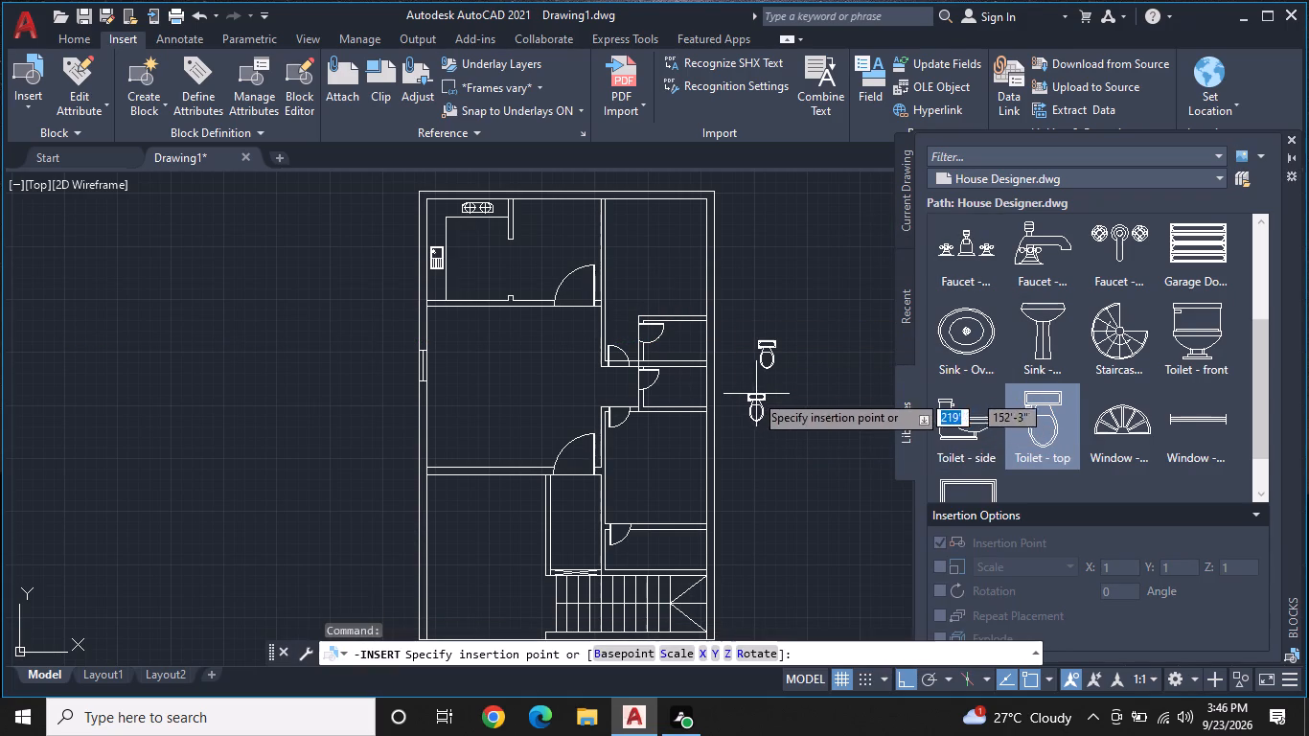
click(754, 391)
click(1042, 411)
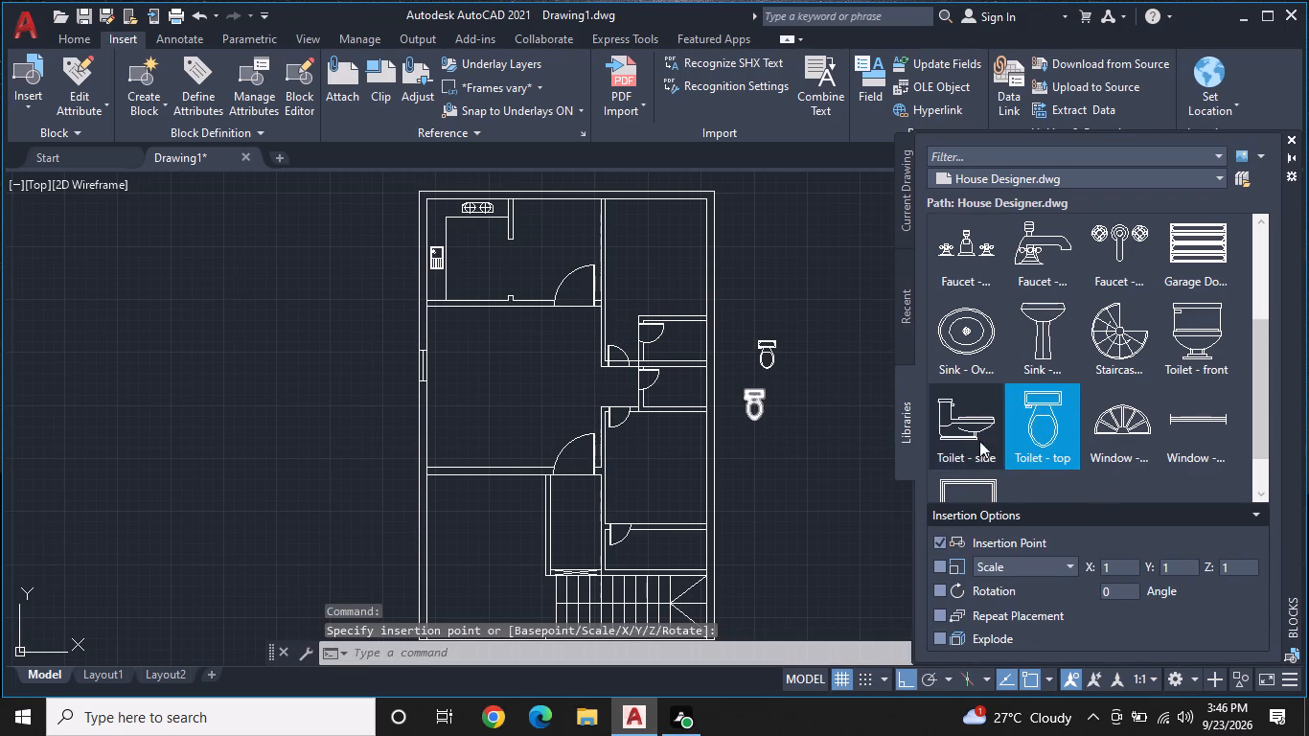
click(755, 538)
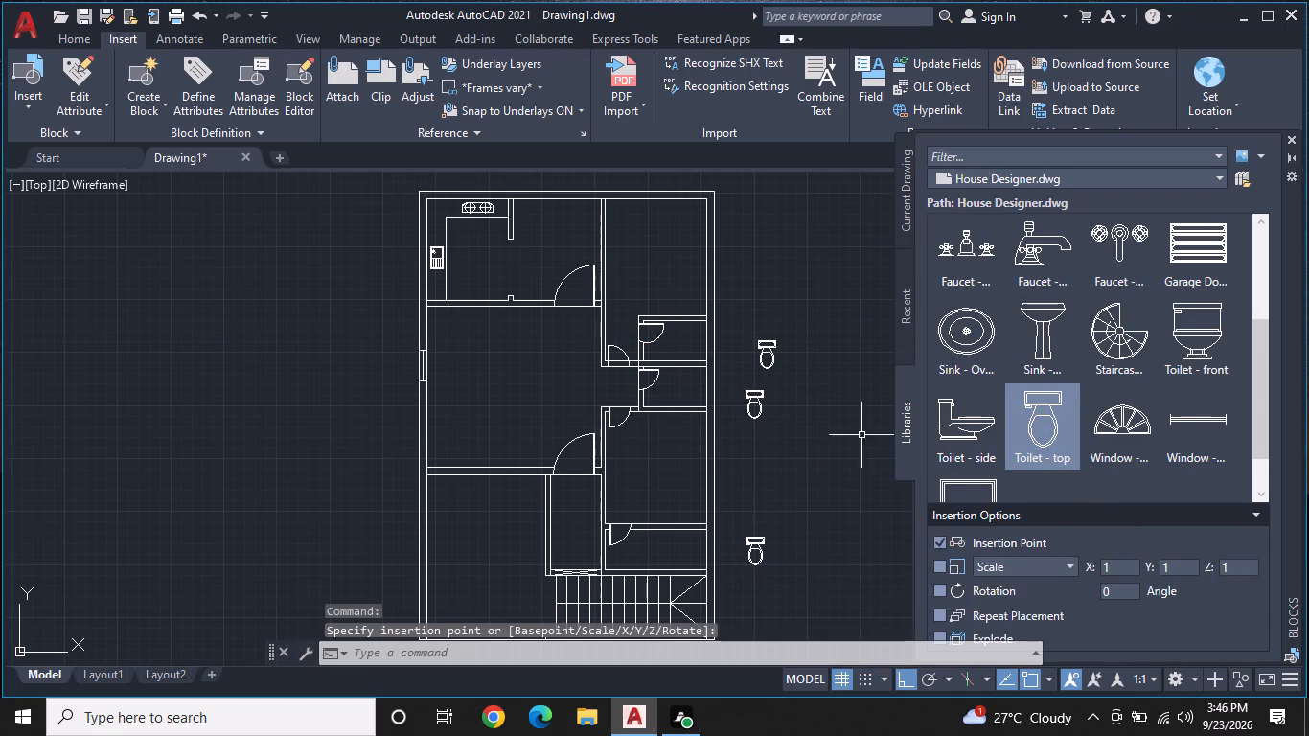
Switch the block library to Home - Space Planner.dwg.
click(1208, 174)
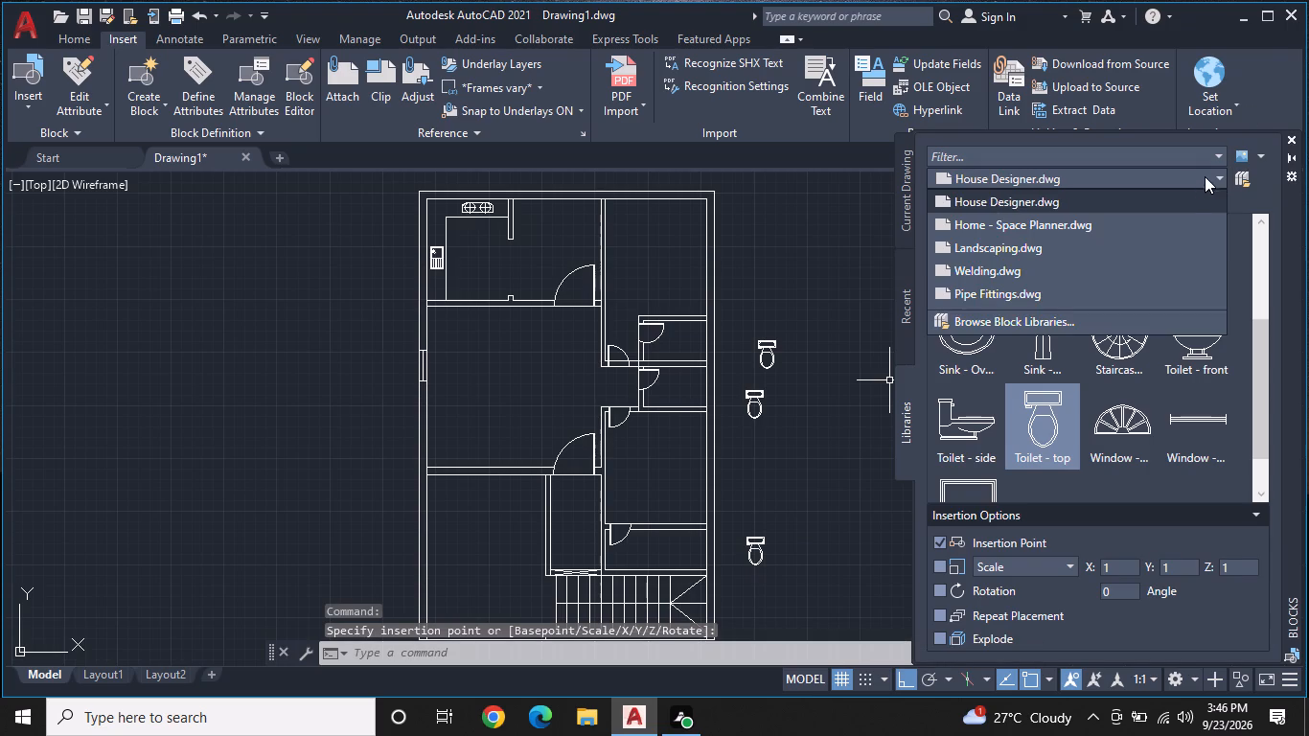
click(1122, 233)
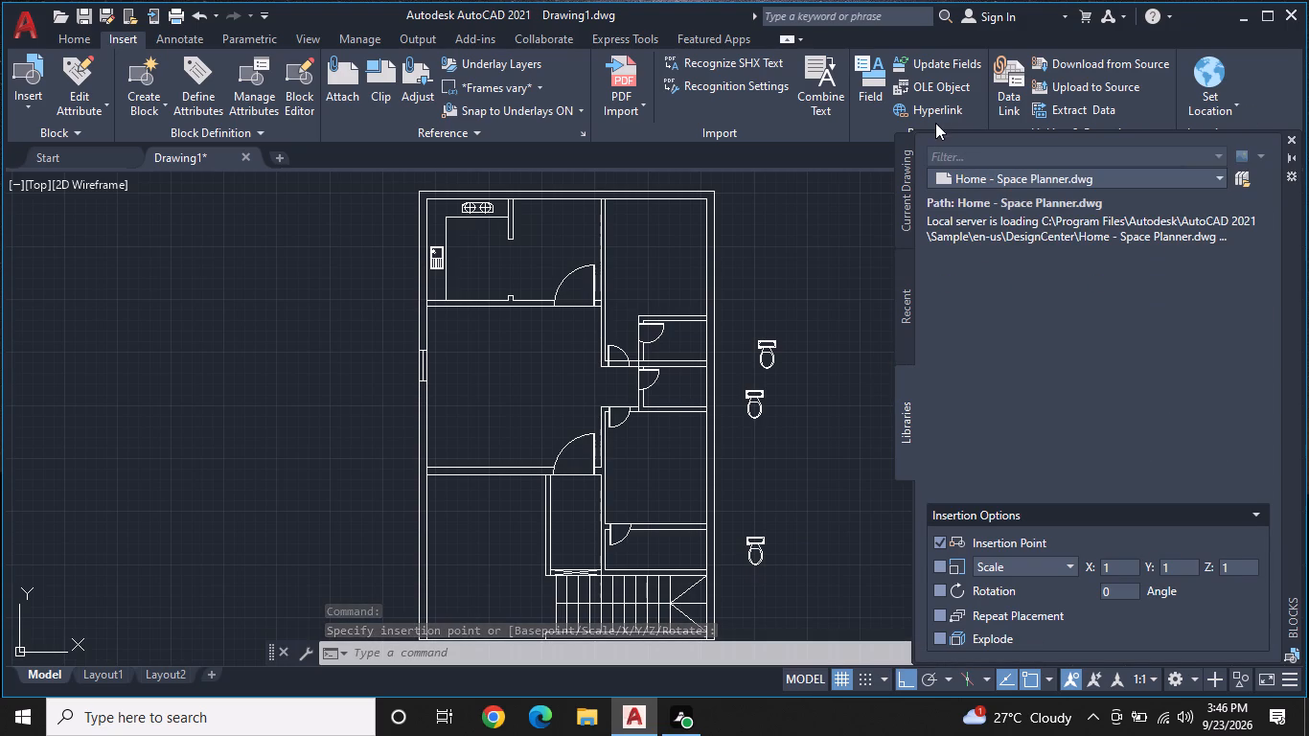
Rotate the uppermost toilet 270° about its tank's outer corner so the tank faces the right.
scroll(806, 383, up, 1)
middle_drag(806, 383, 810, 370)
scroll(802, 356, up, 1)
middle_drag(756, 341, 808, 387)
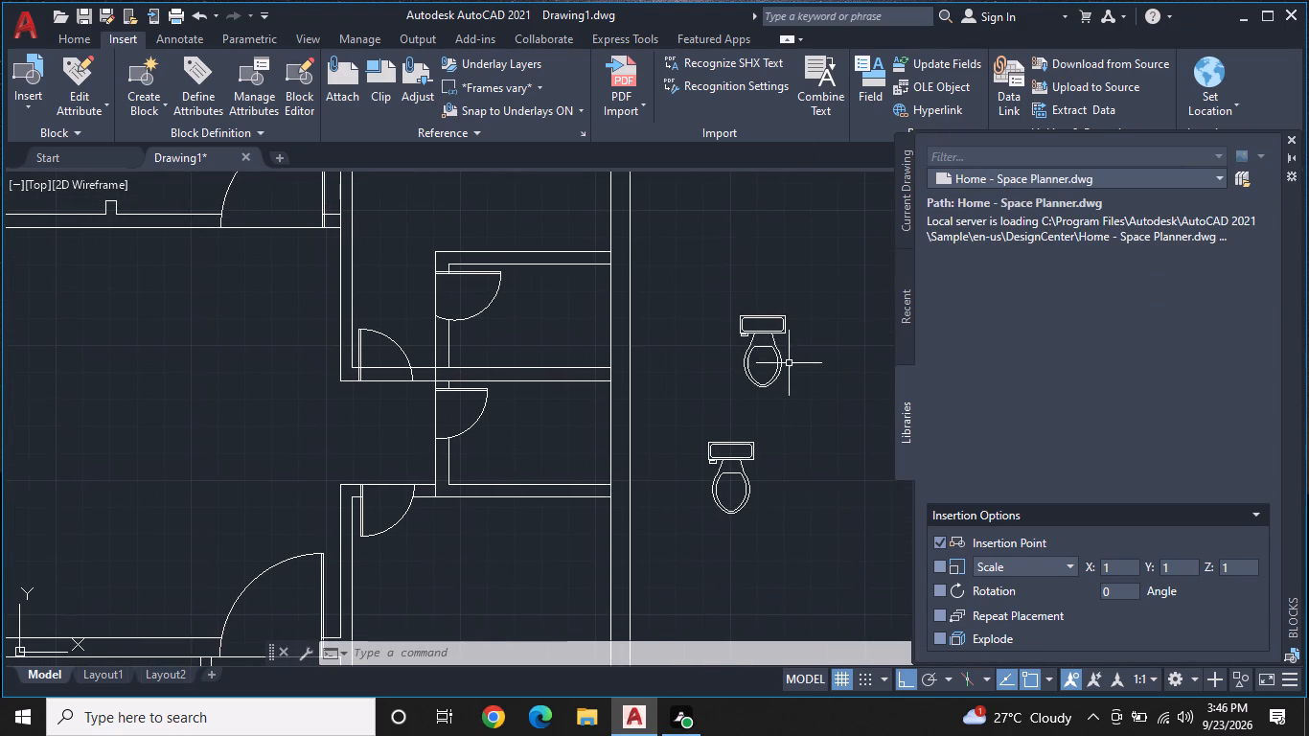
click(768, 314)
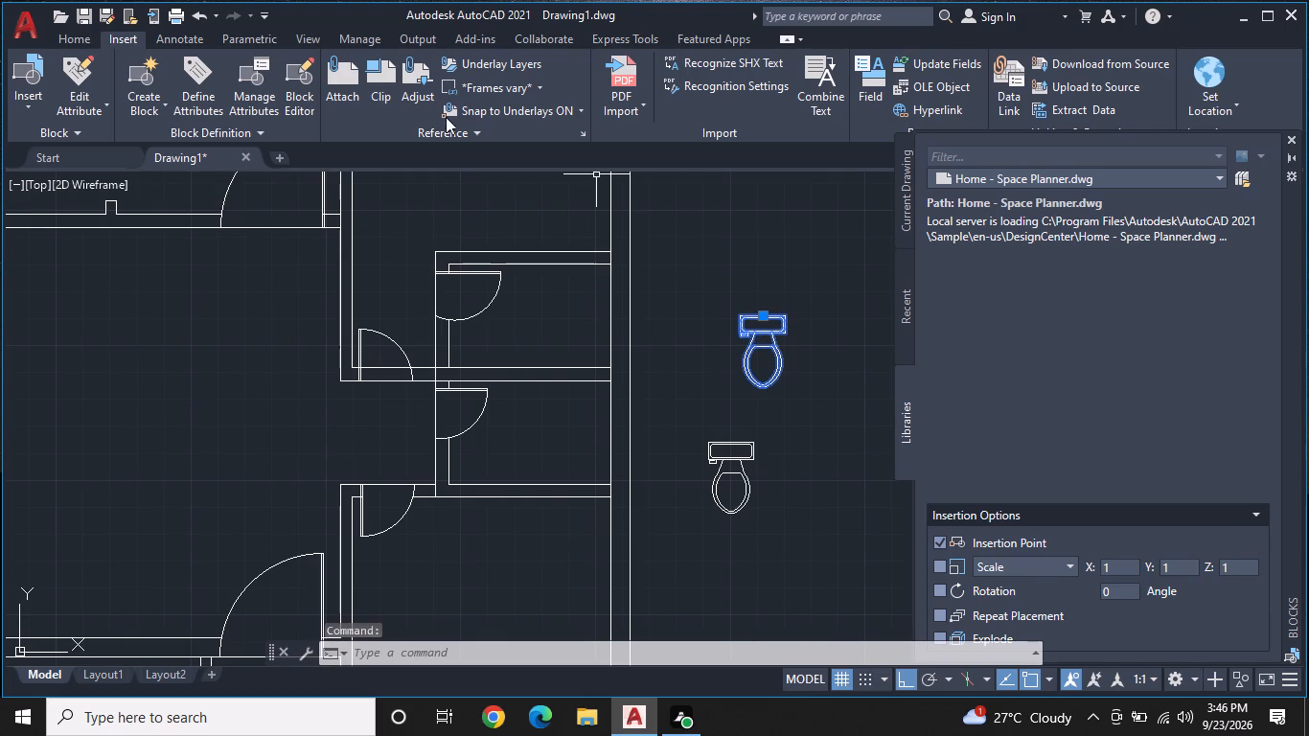
right_click(727, 245)
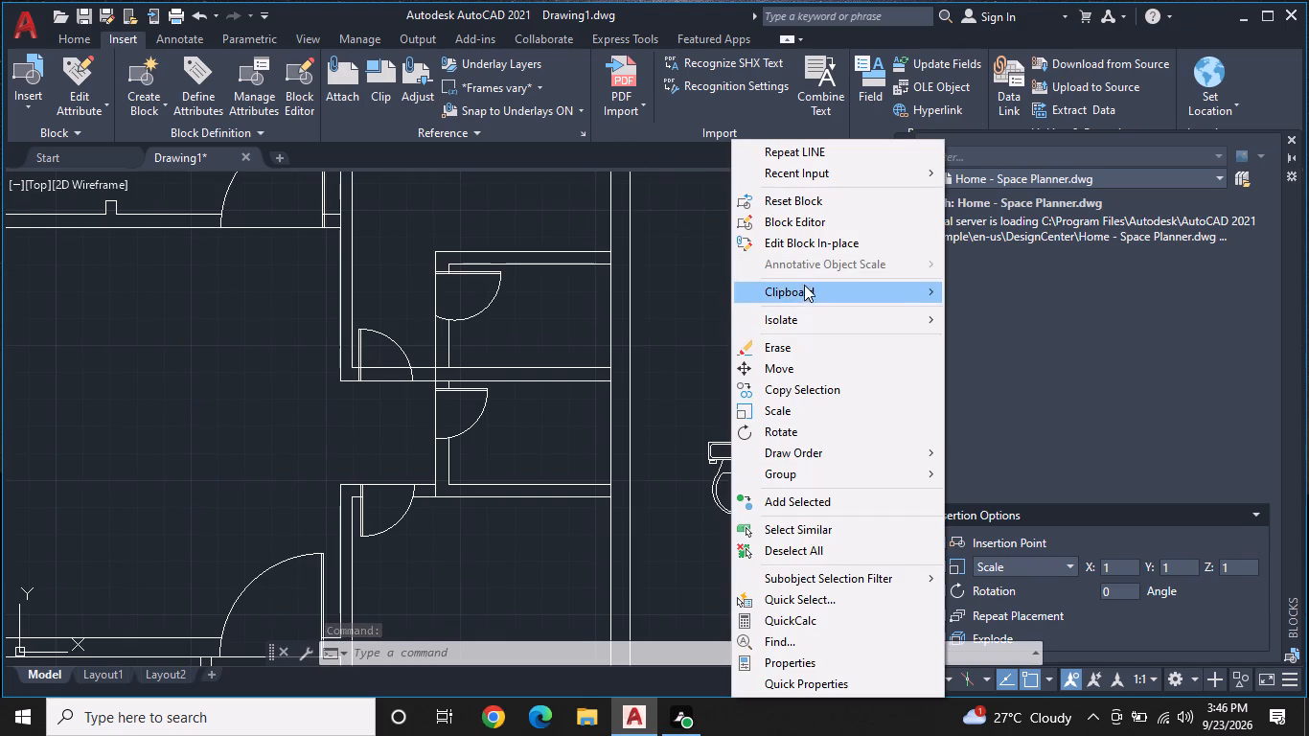
click(802, 433)
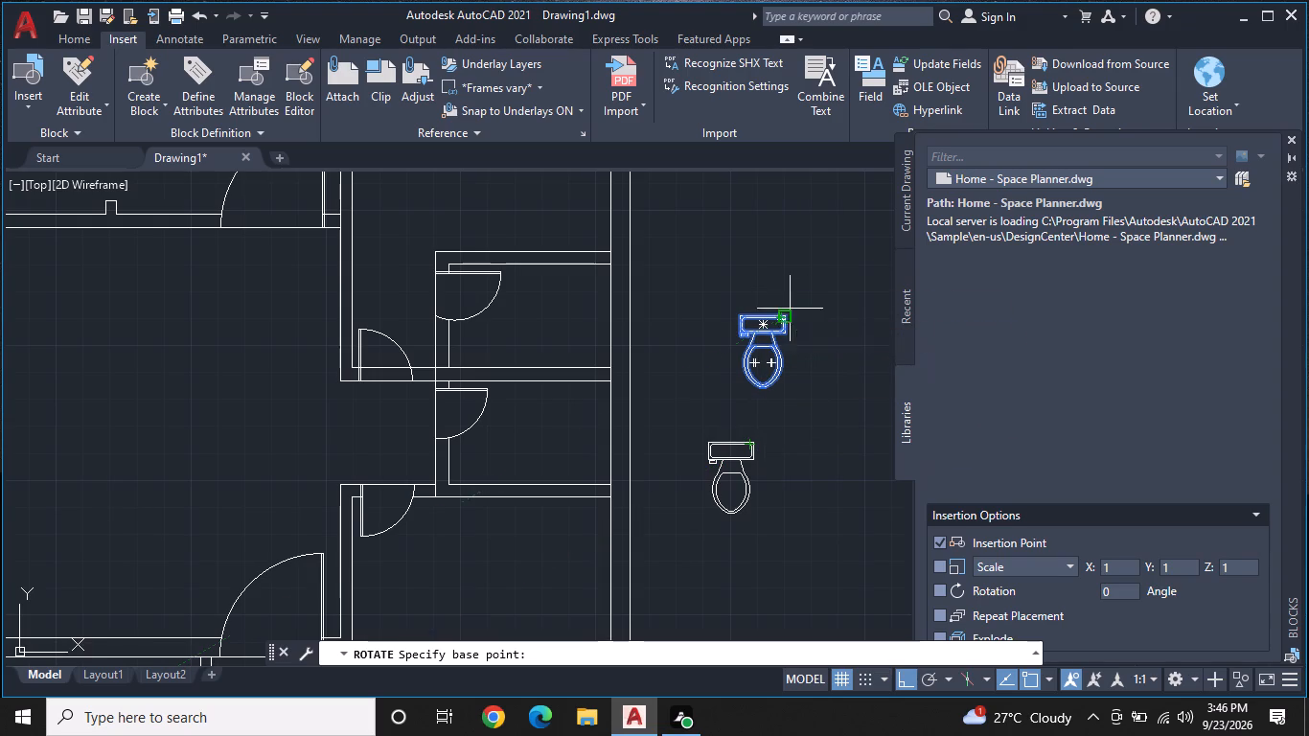
click(792, 321)
click(792, 390)
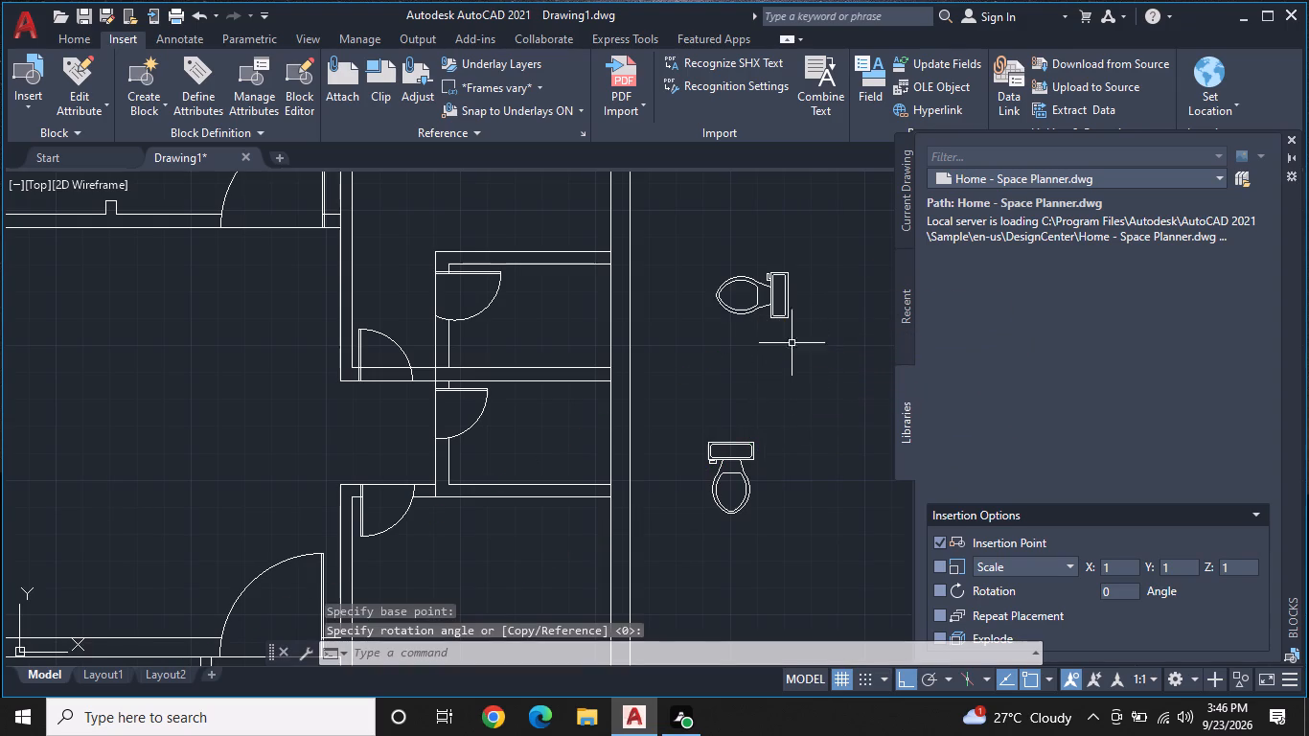
Turn Ortho off and move the rotated toilet into the upper small room, with its tank against the right outer wall's inner face.
click(784, 289)
click(784, 295)
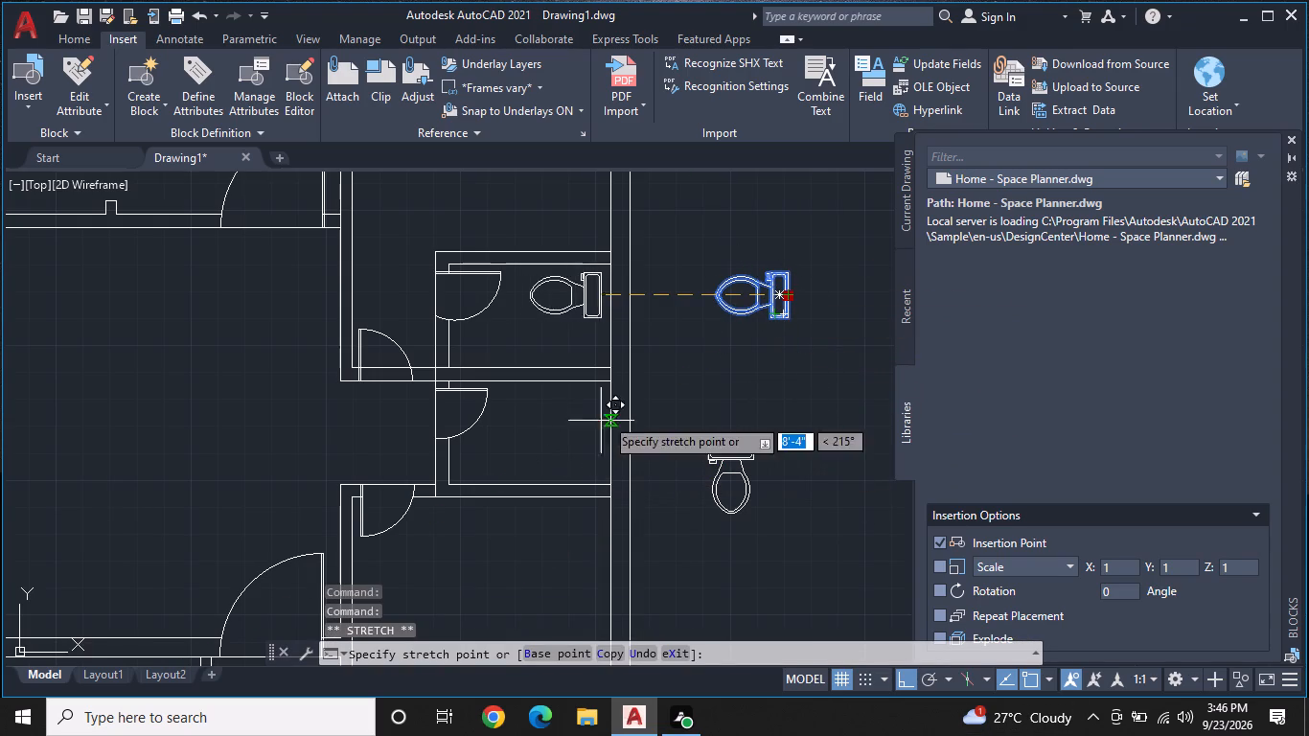
key(F8)
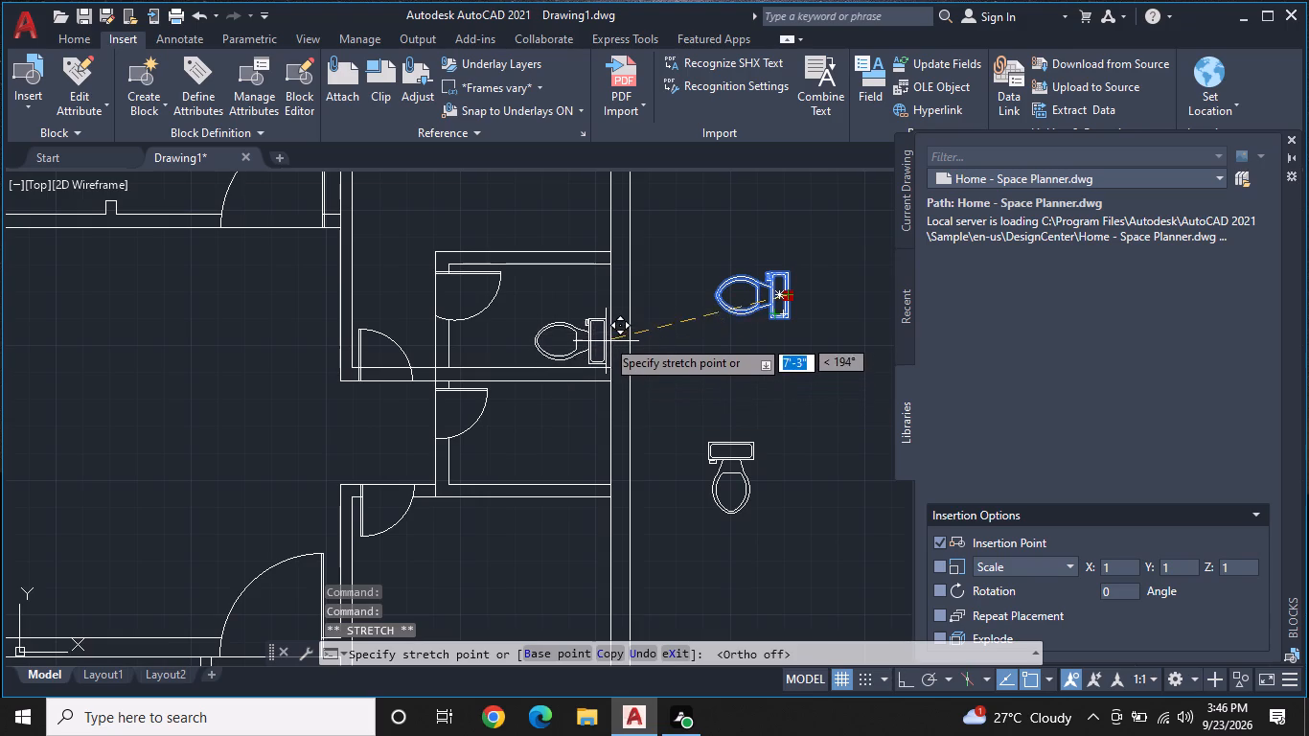
click(607, 322)
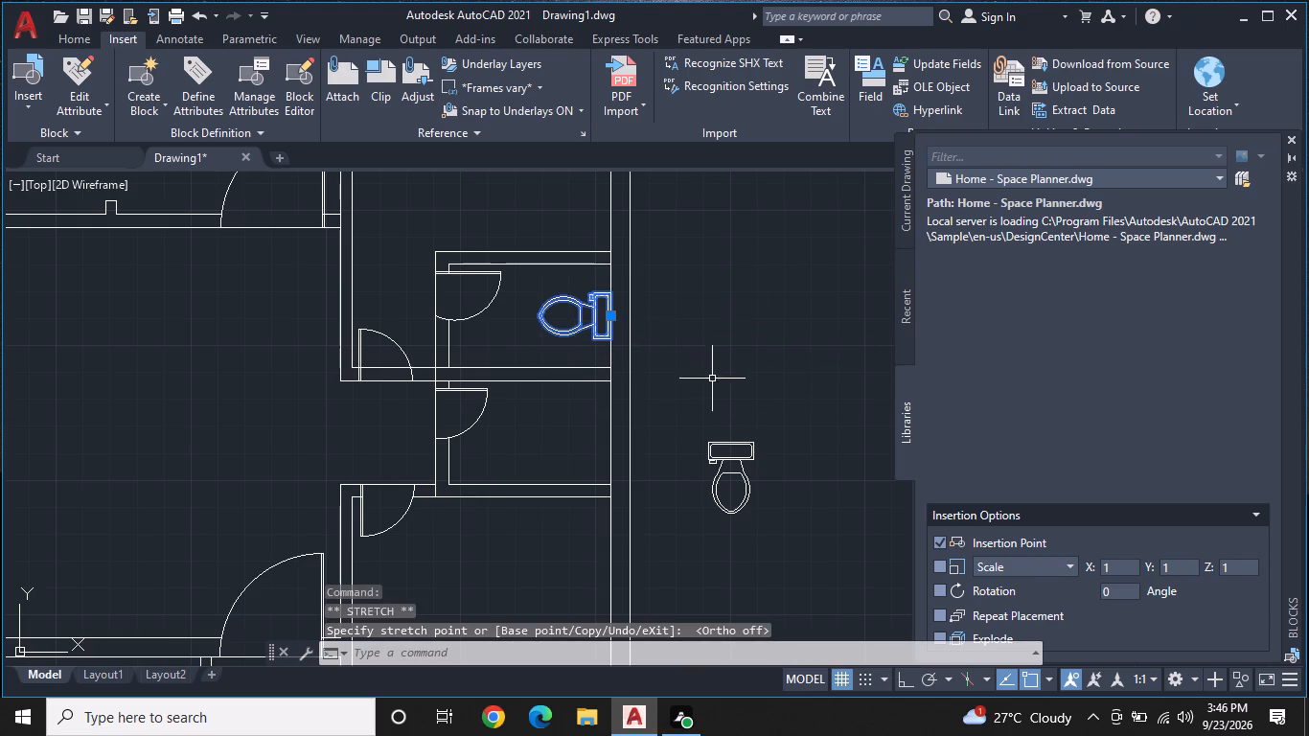
middle_drag(787, 411, 815, 378)
key(Escape)
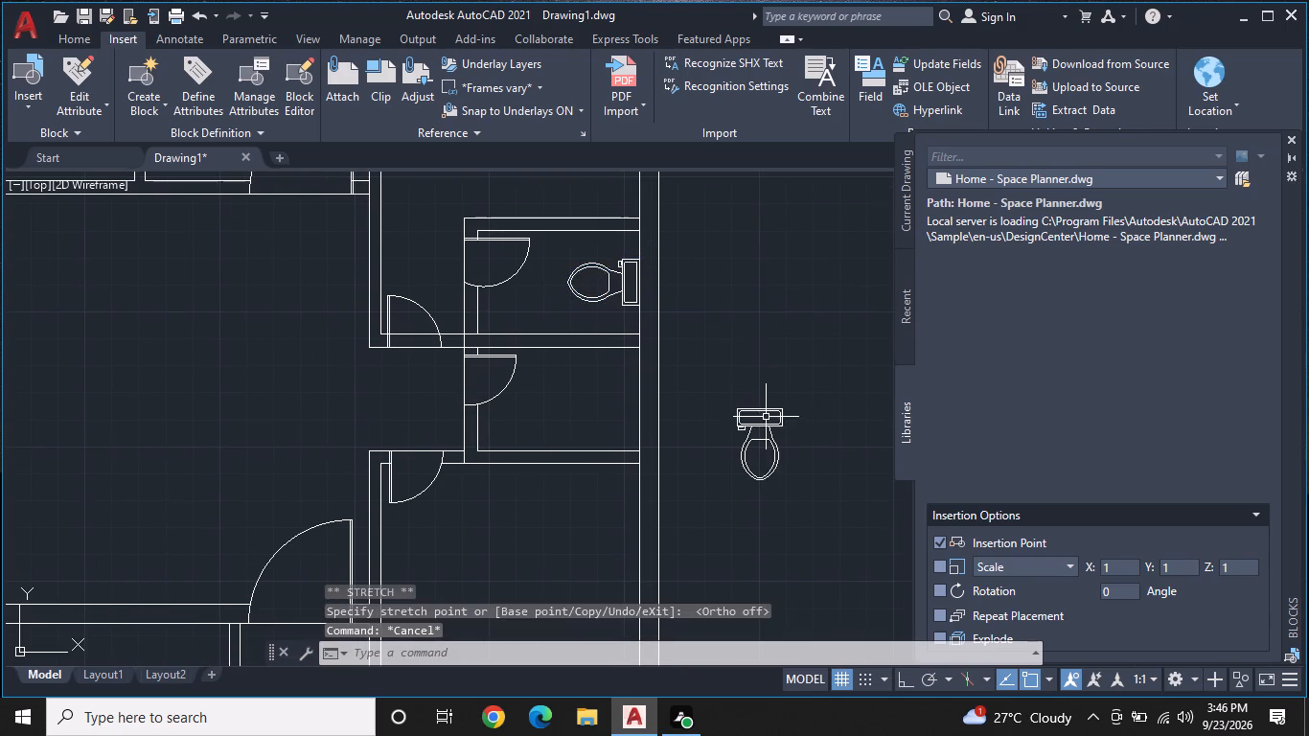
Rotate the second toilet 270° about its tank's outer corner.
click(766, 431)
double_click(770, 422)
click(768, 411)
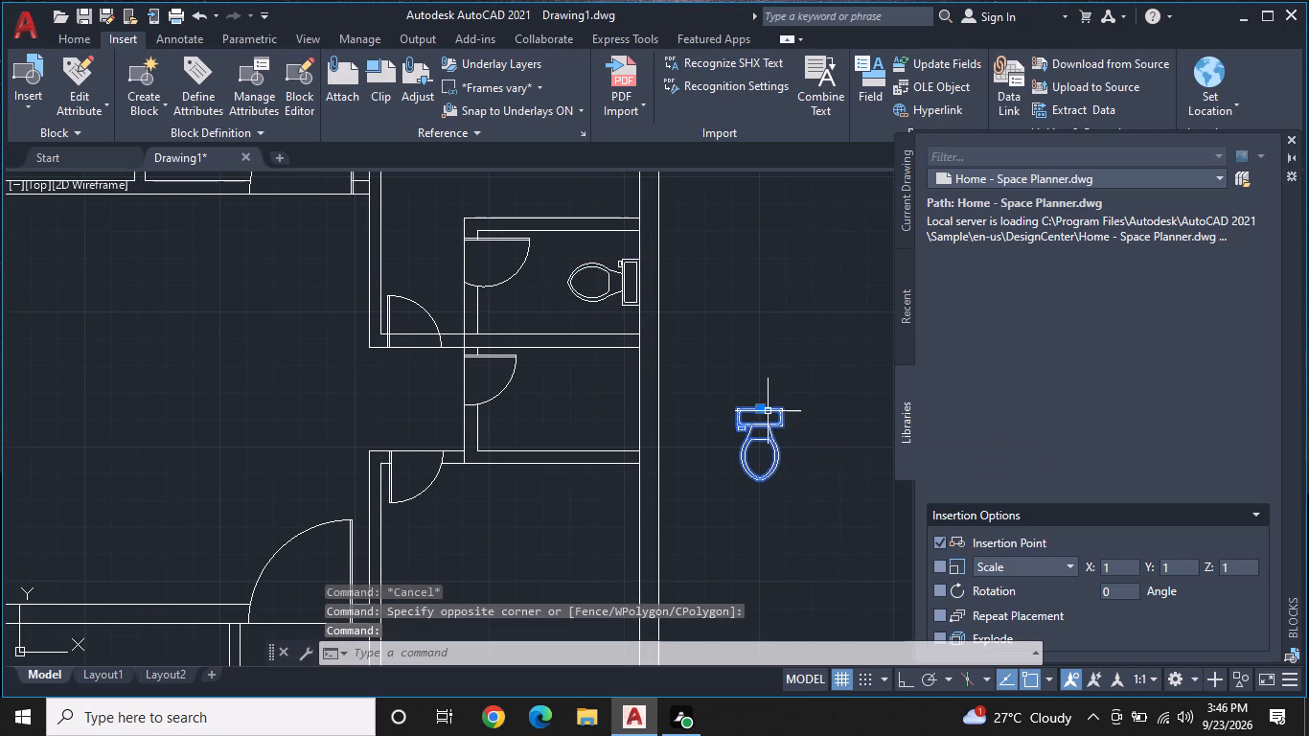
right_click(763, 413)
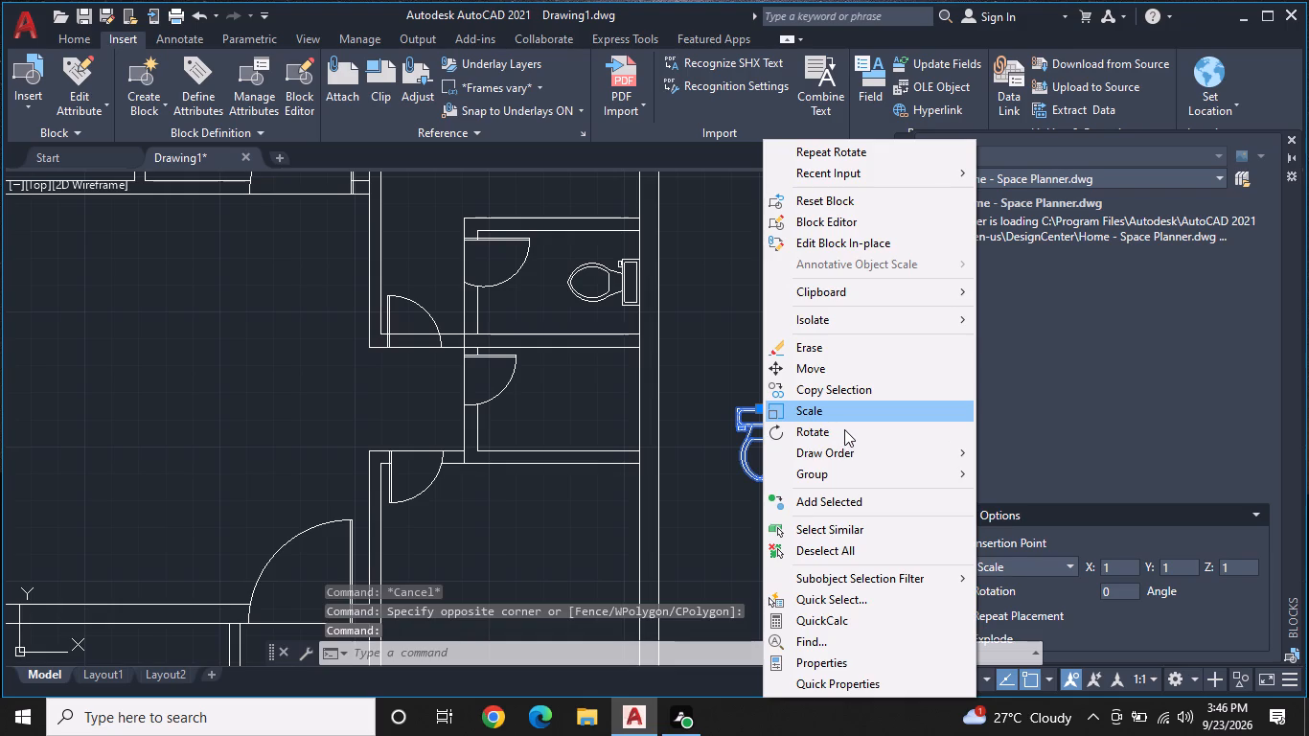
click(844, 429)
click(787, 411)
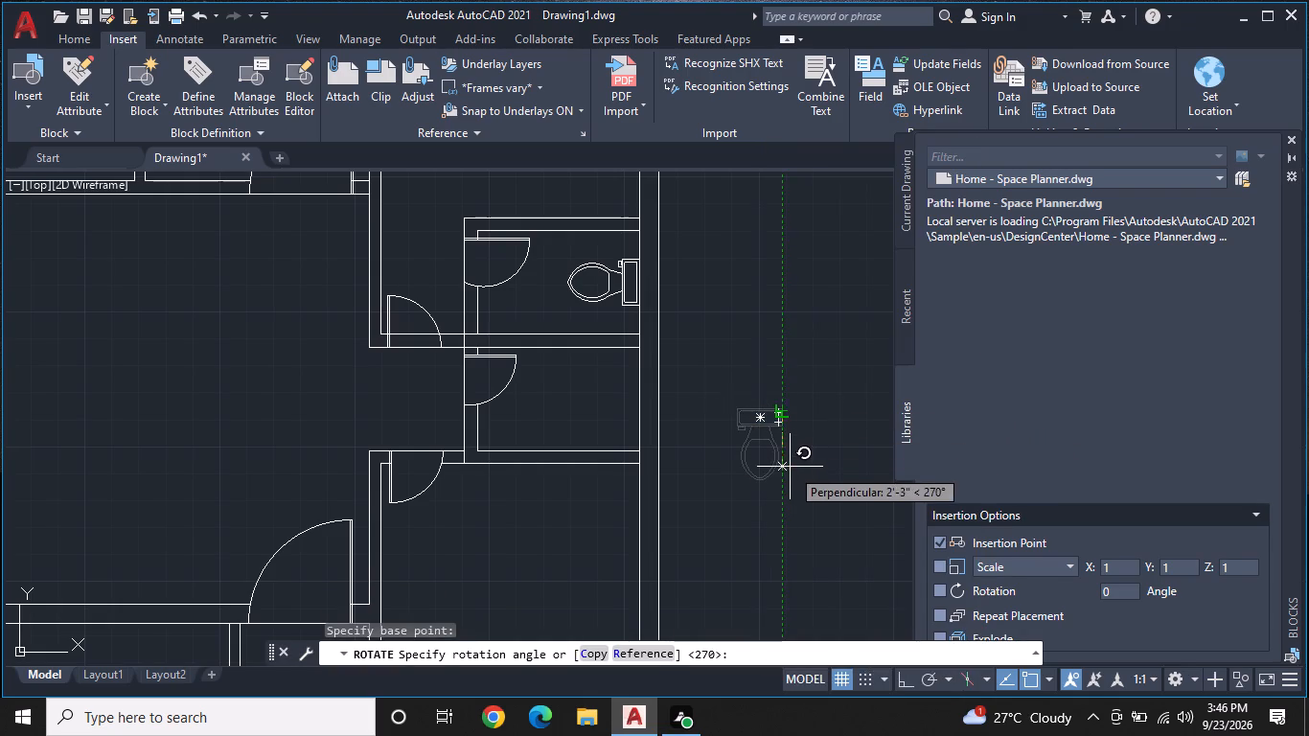
click(790, 471)
Move the second toilet into the small room directly below, with its tank against the right outer wall's inner face.
click(781, 382)
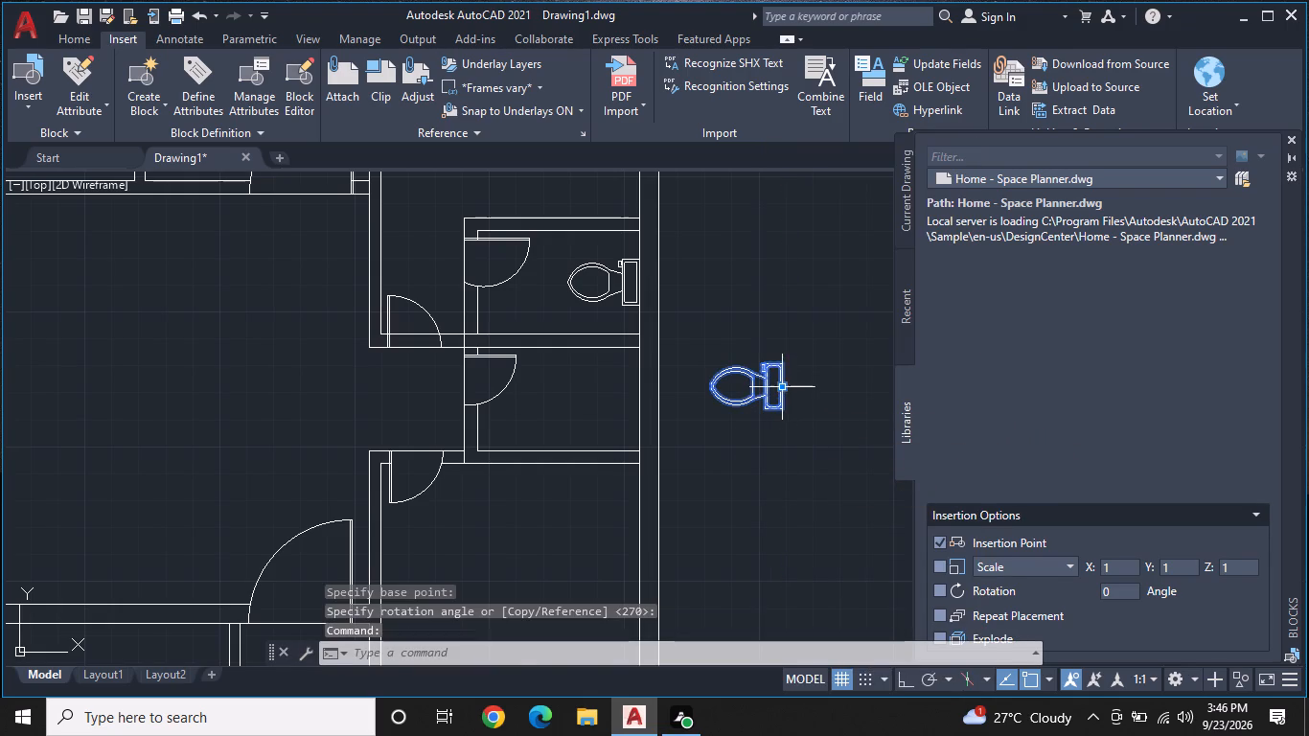
click(783, 388)
click(637, 392)
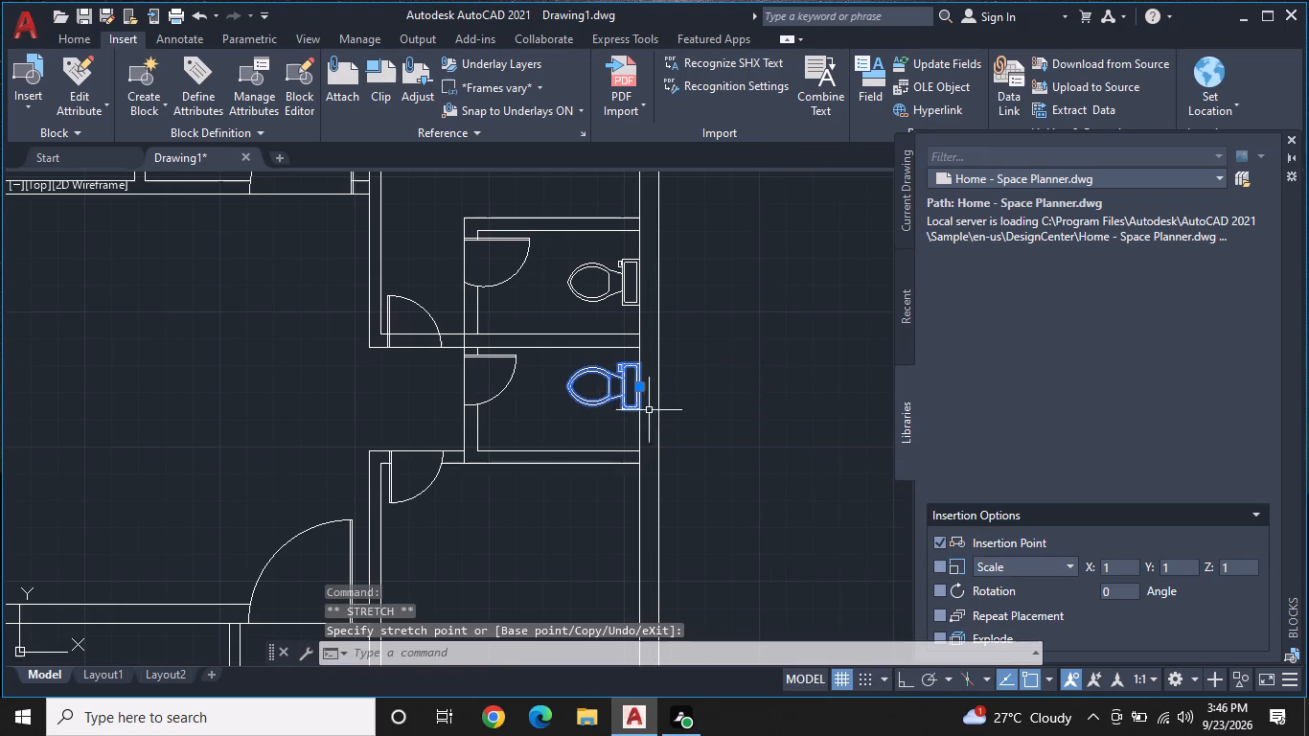
middle_drag(757, 427, 780, 346)
scroll(780, 349, down, 1)
middle_drag(774, 448, 634, 345)
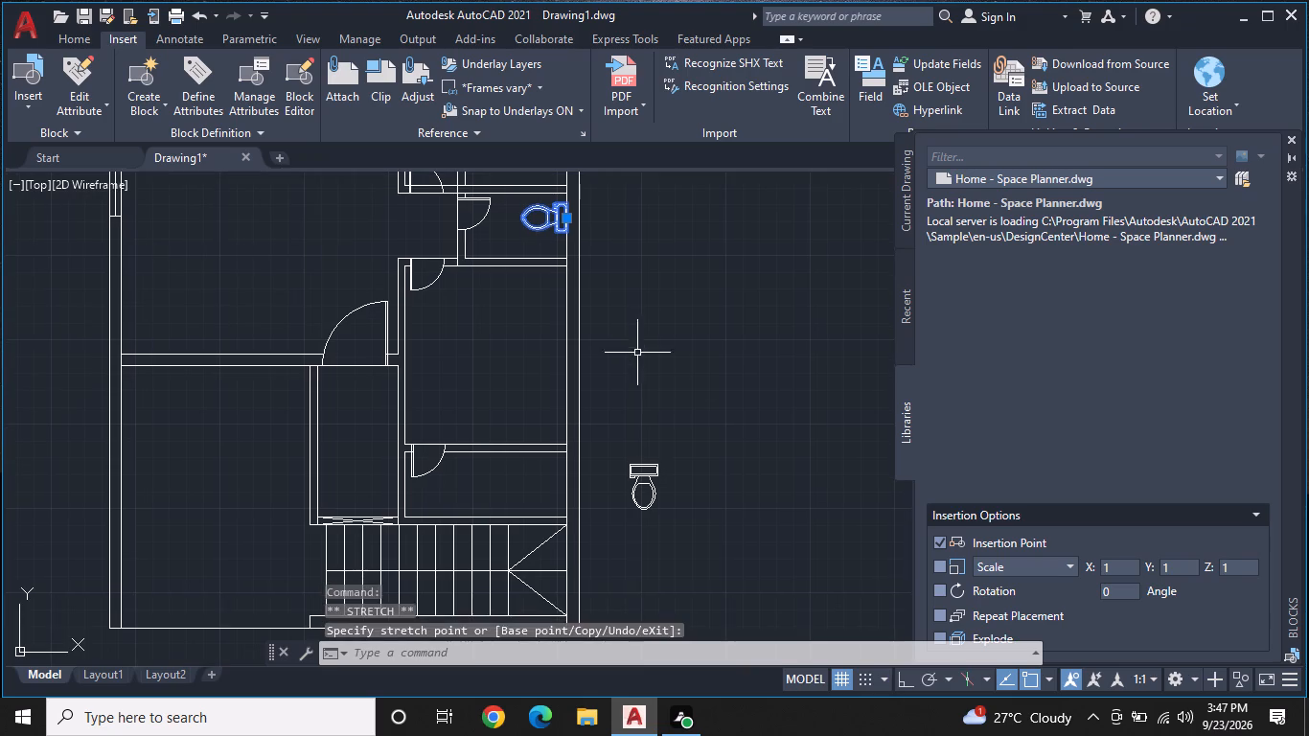
key(Escape)
Rotate the remaining toilet outside the plan 270° about its tank's outer corner, with Ortho on.
scroll(656, 474, up, 2)
middle_drag(660, 471, 700, 402)
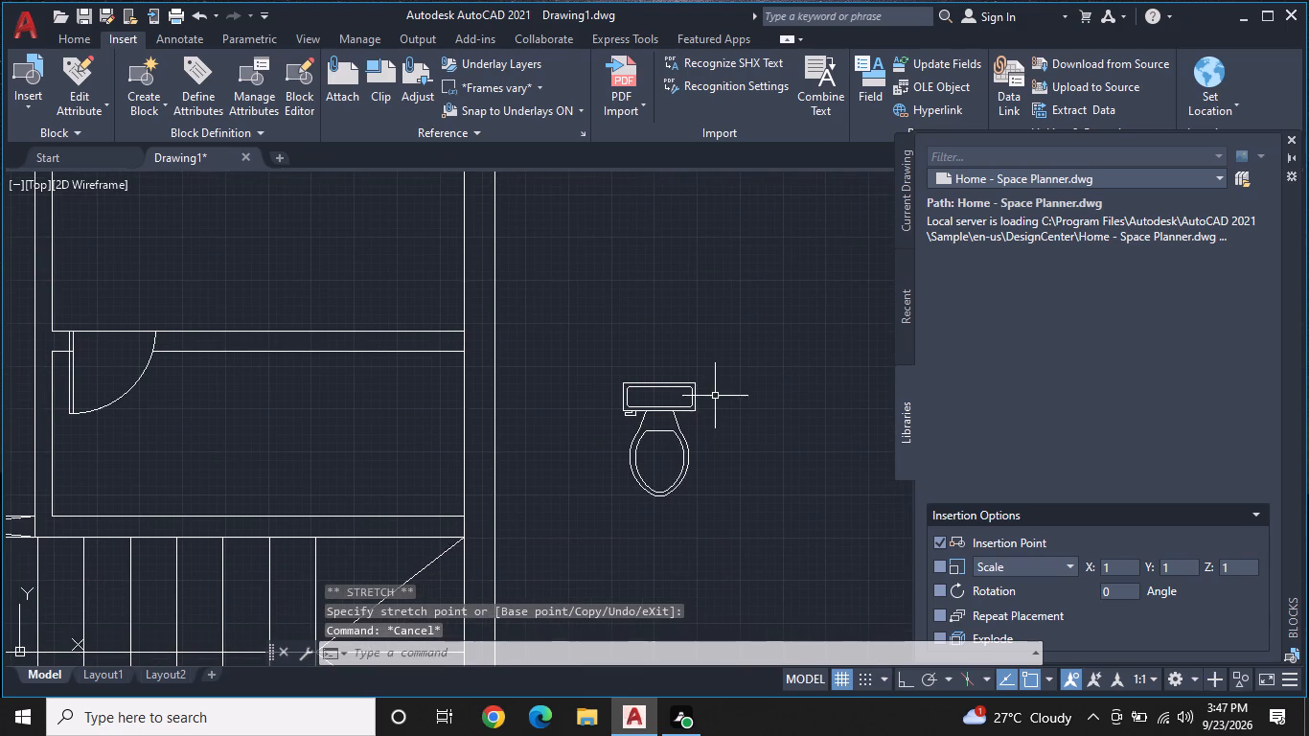
click(700, 404)
click(693, 405)
right_click(693, 405)
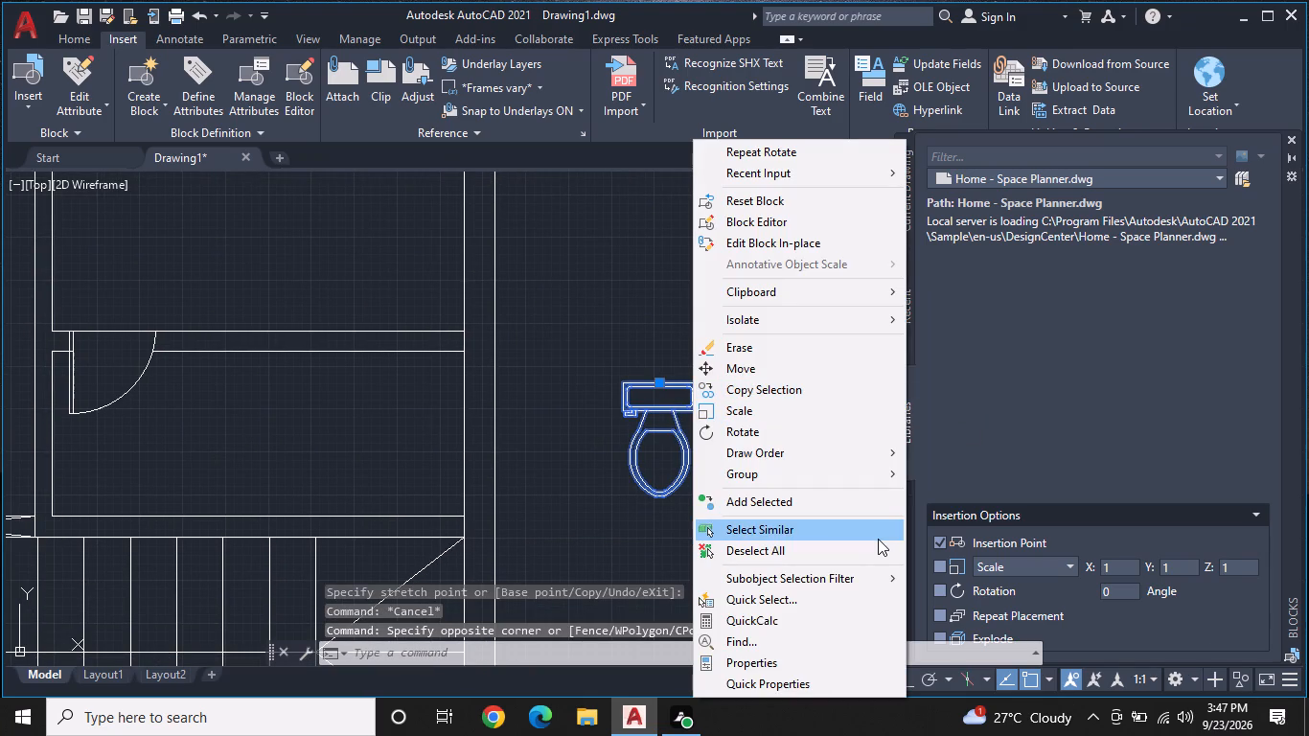
click(741, 432)
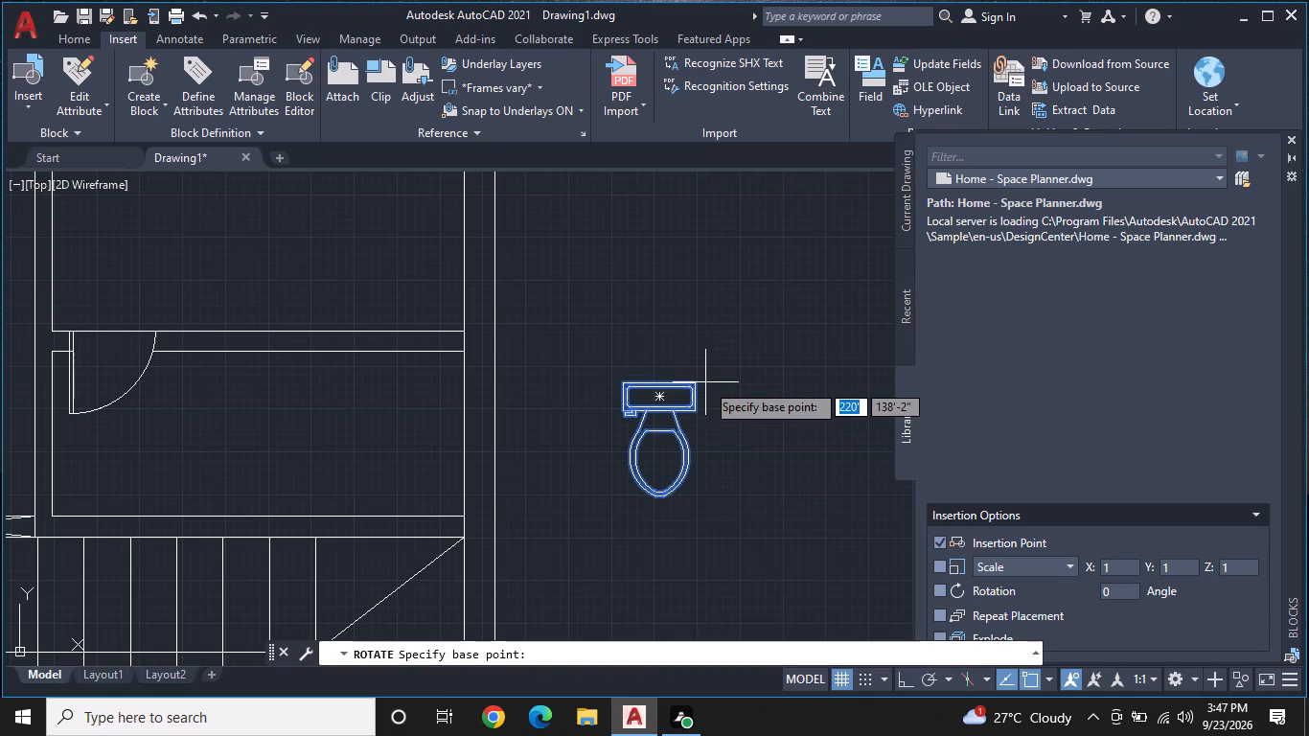
click(700, 382)
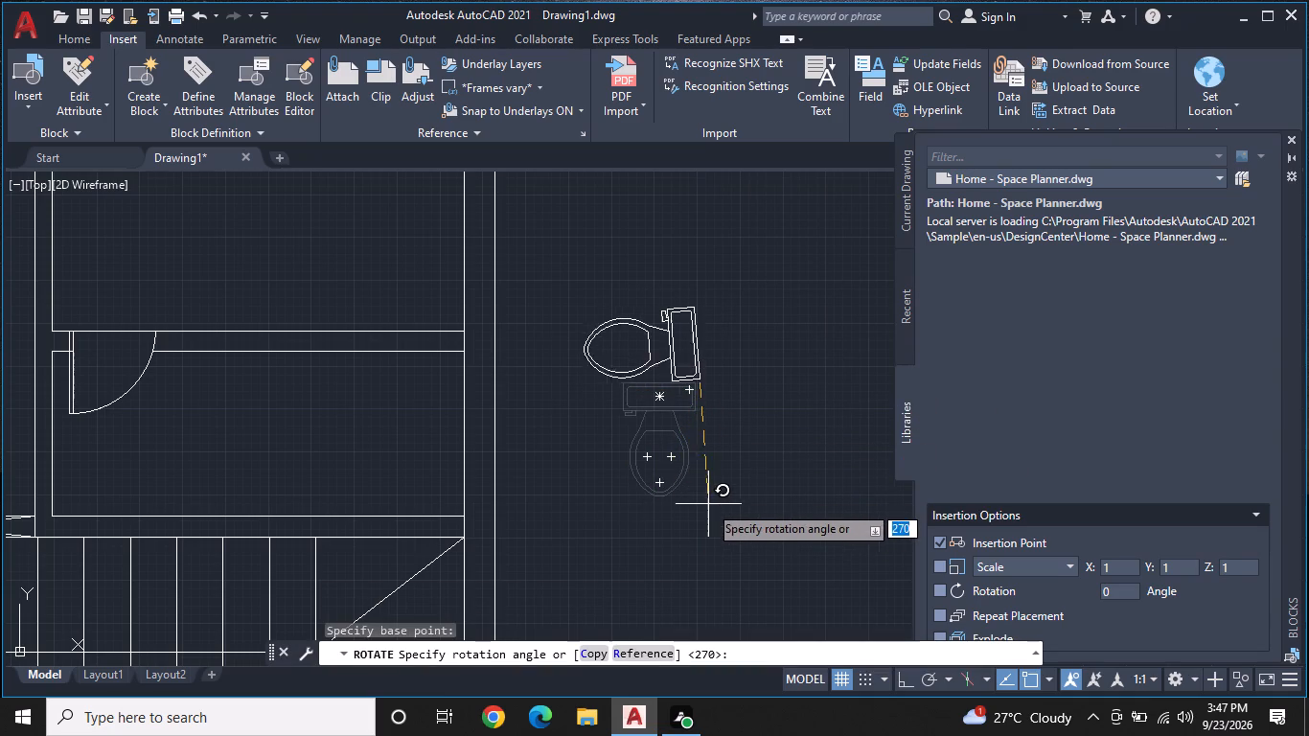
key(F8)
click(701, 514)
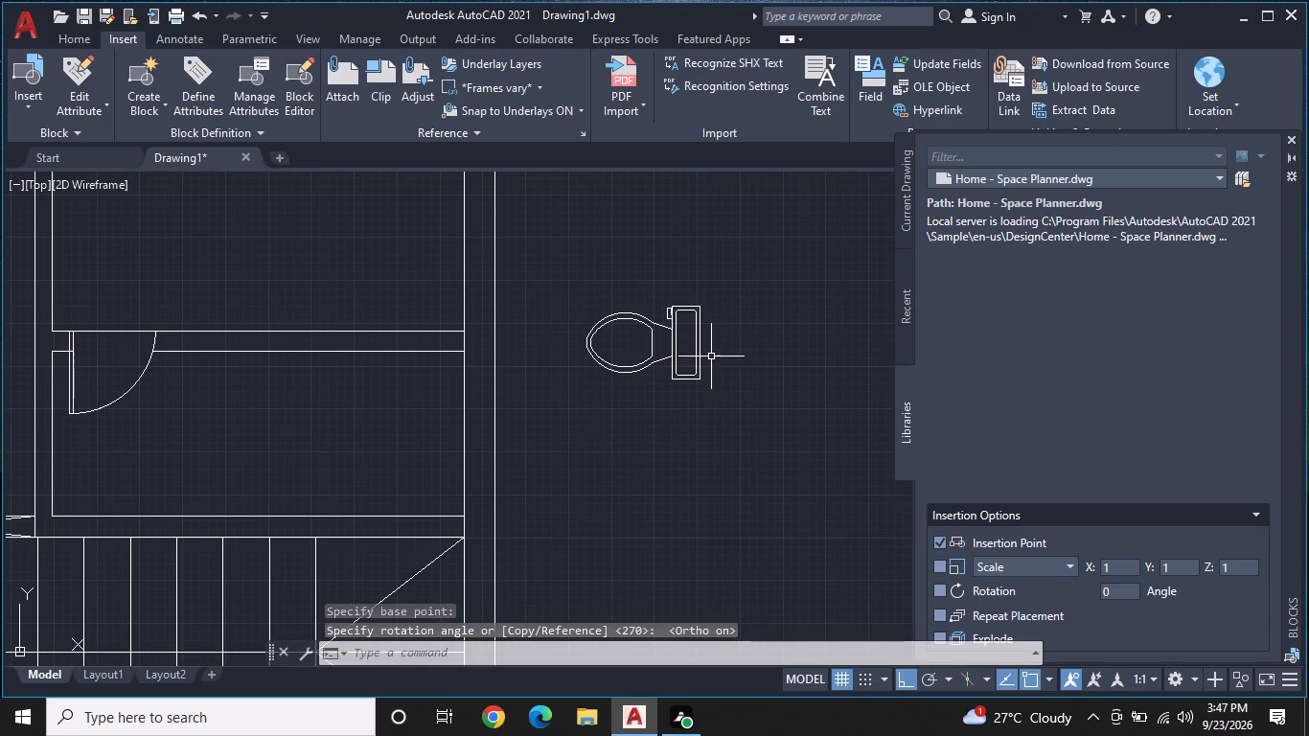
Turn Ortho off and move the rotated toilet into the small room above the staircase, tank against the right outer wall's inner face.
click(700, 349)
click(700, 344)
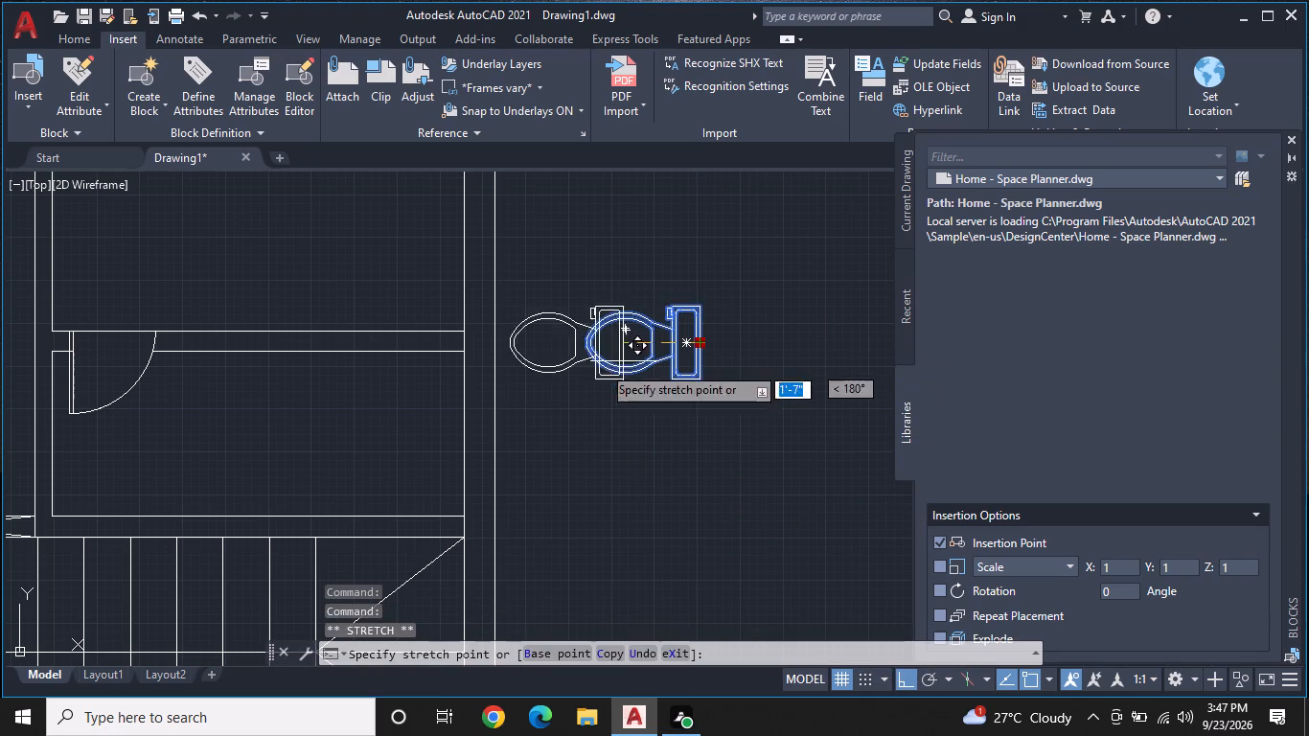
key(F8)
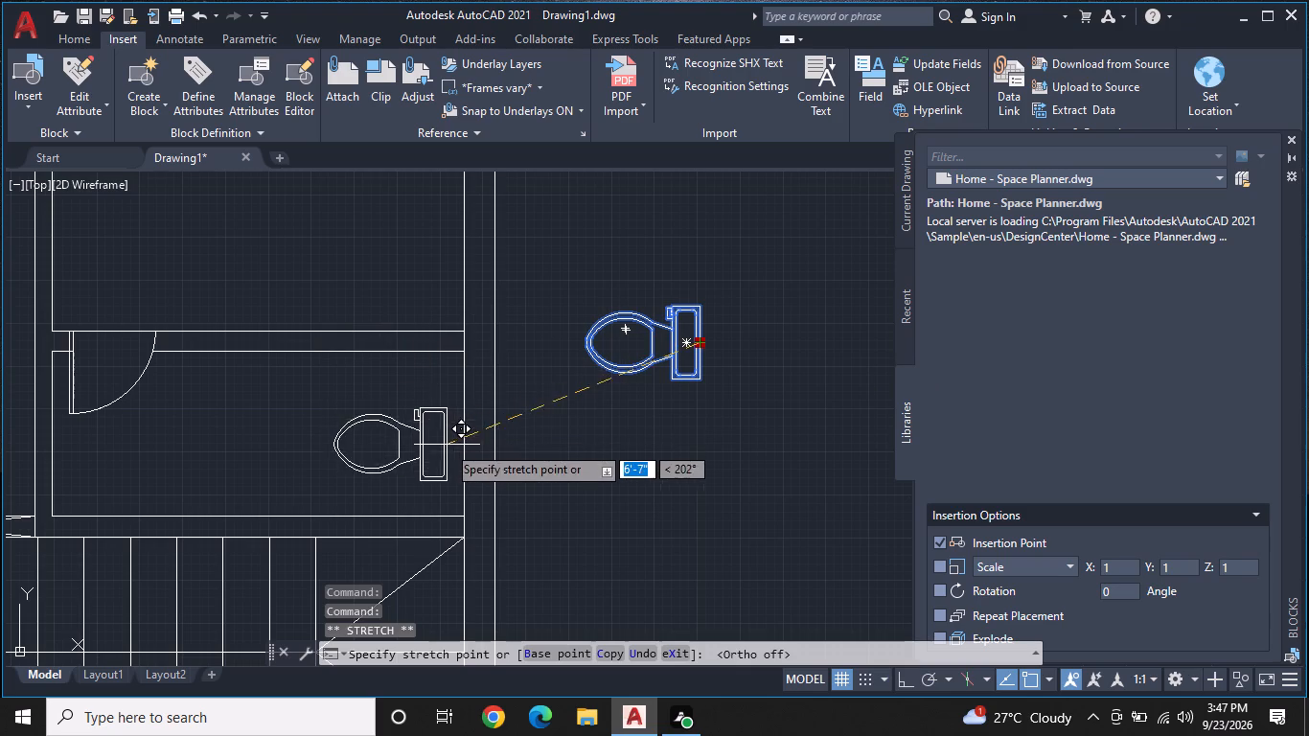
click(455, 431)
scroll(900, 417, down, 1)
key(Escape)
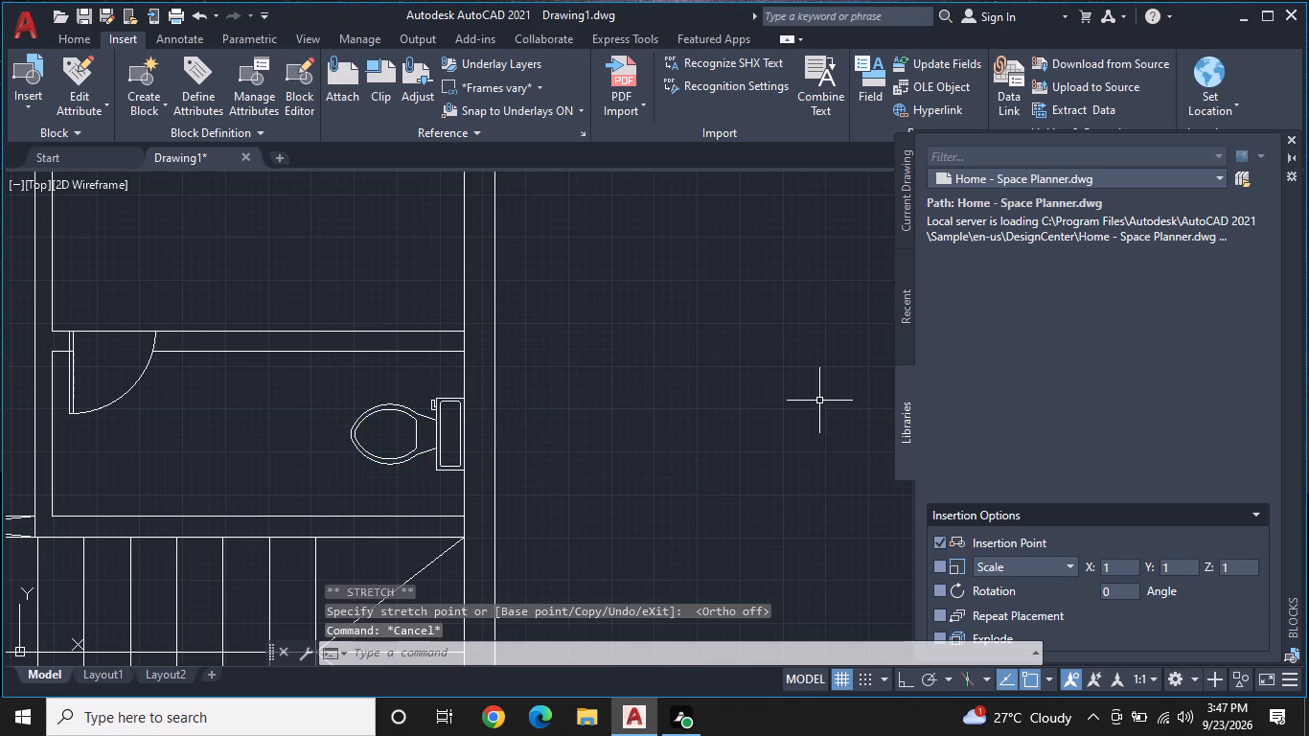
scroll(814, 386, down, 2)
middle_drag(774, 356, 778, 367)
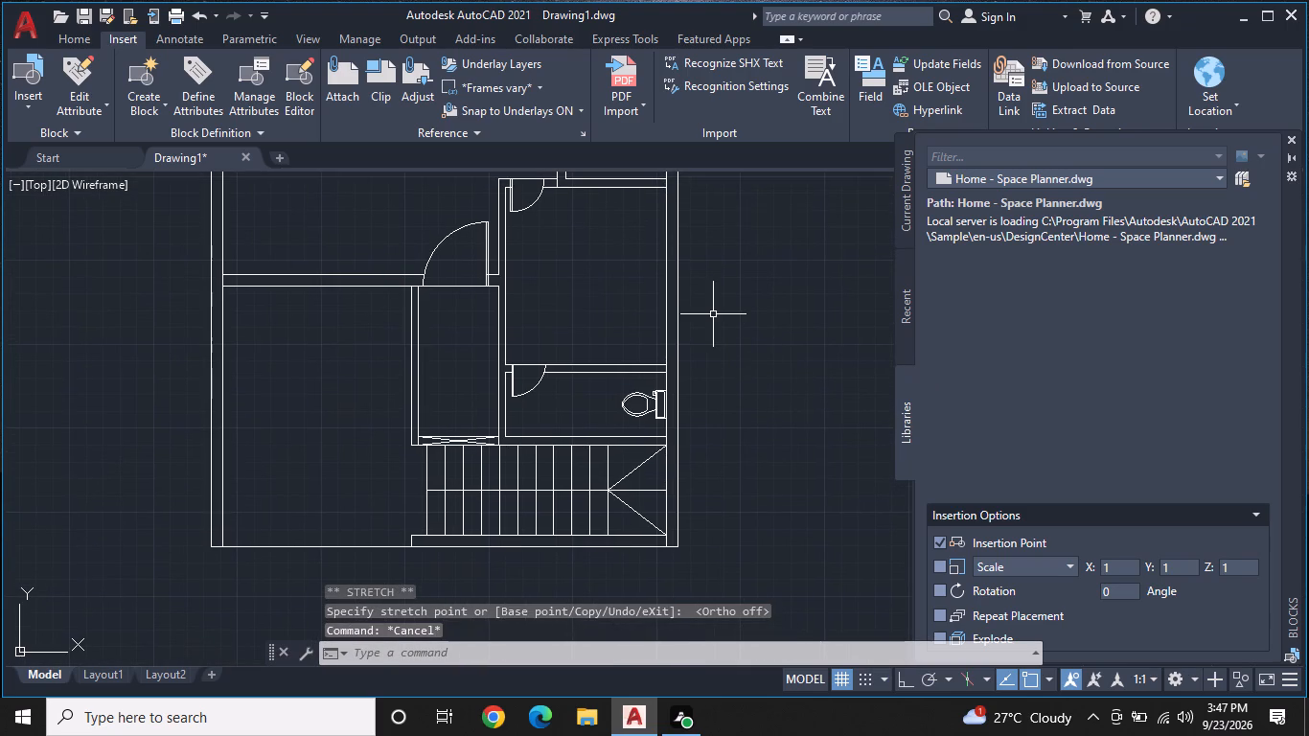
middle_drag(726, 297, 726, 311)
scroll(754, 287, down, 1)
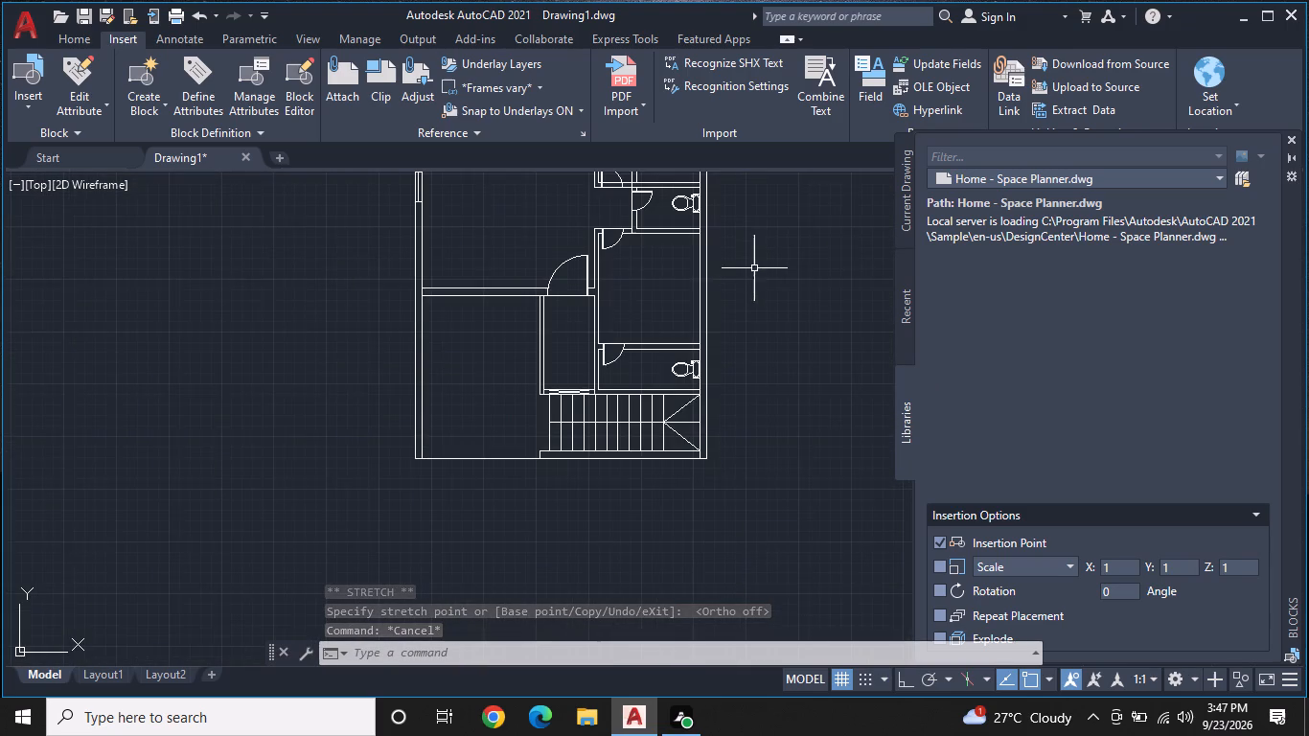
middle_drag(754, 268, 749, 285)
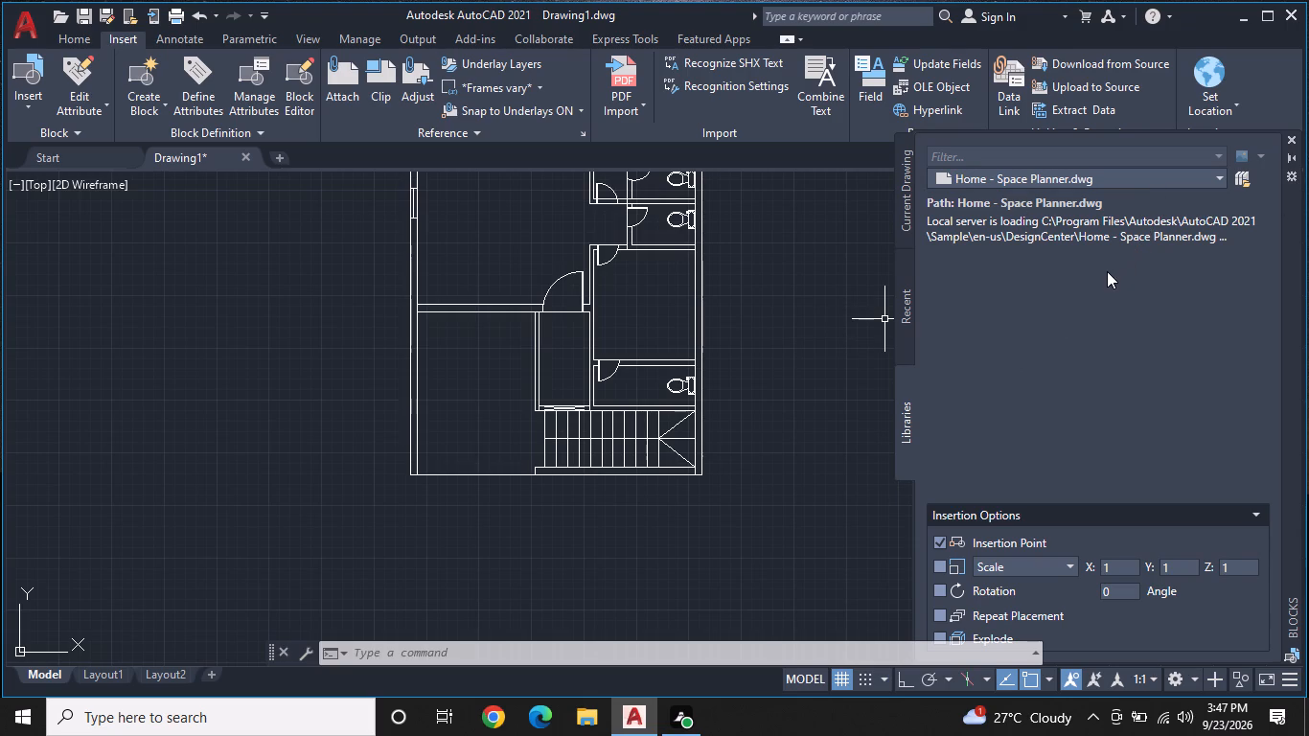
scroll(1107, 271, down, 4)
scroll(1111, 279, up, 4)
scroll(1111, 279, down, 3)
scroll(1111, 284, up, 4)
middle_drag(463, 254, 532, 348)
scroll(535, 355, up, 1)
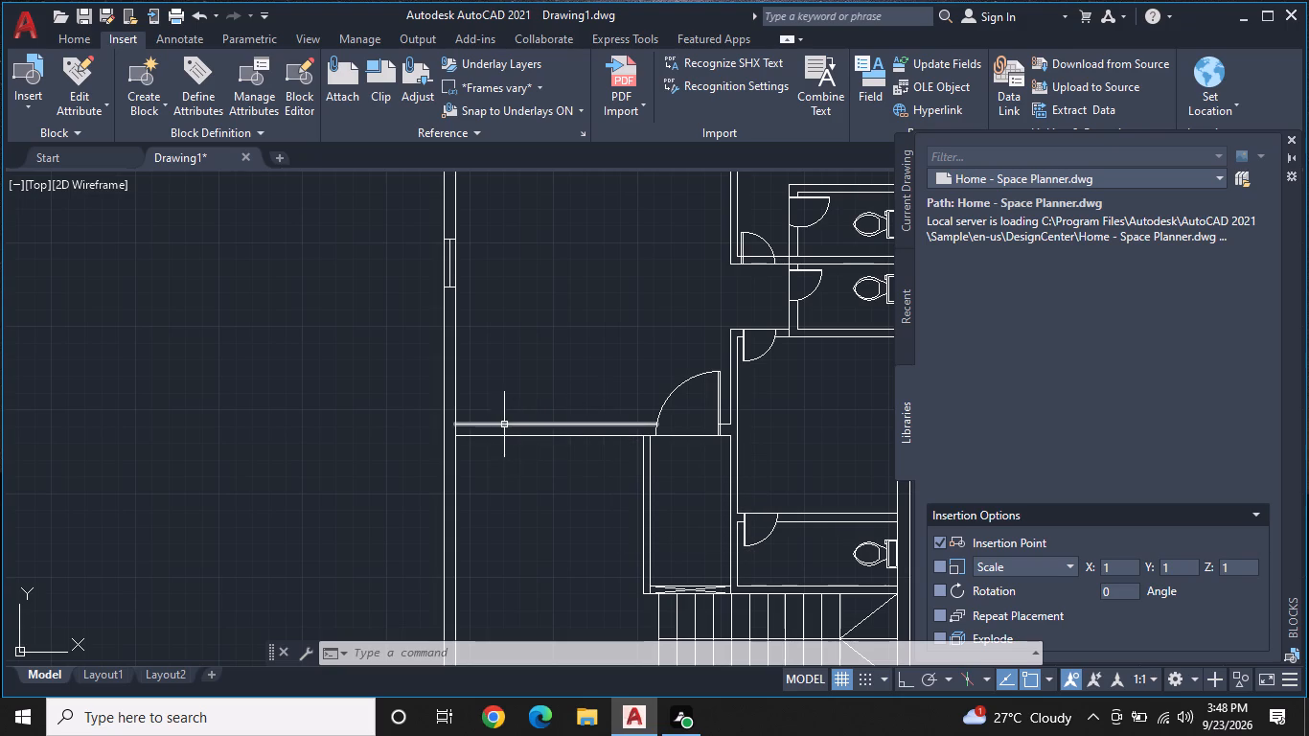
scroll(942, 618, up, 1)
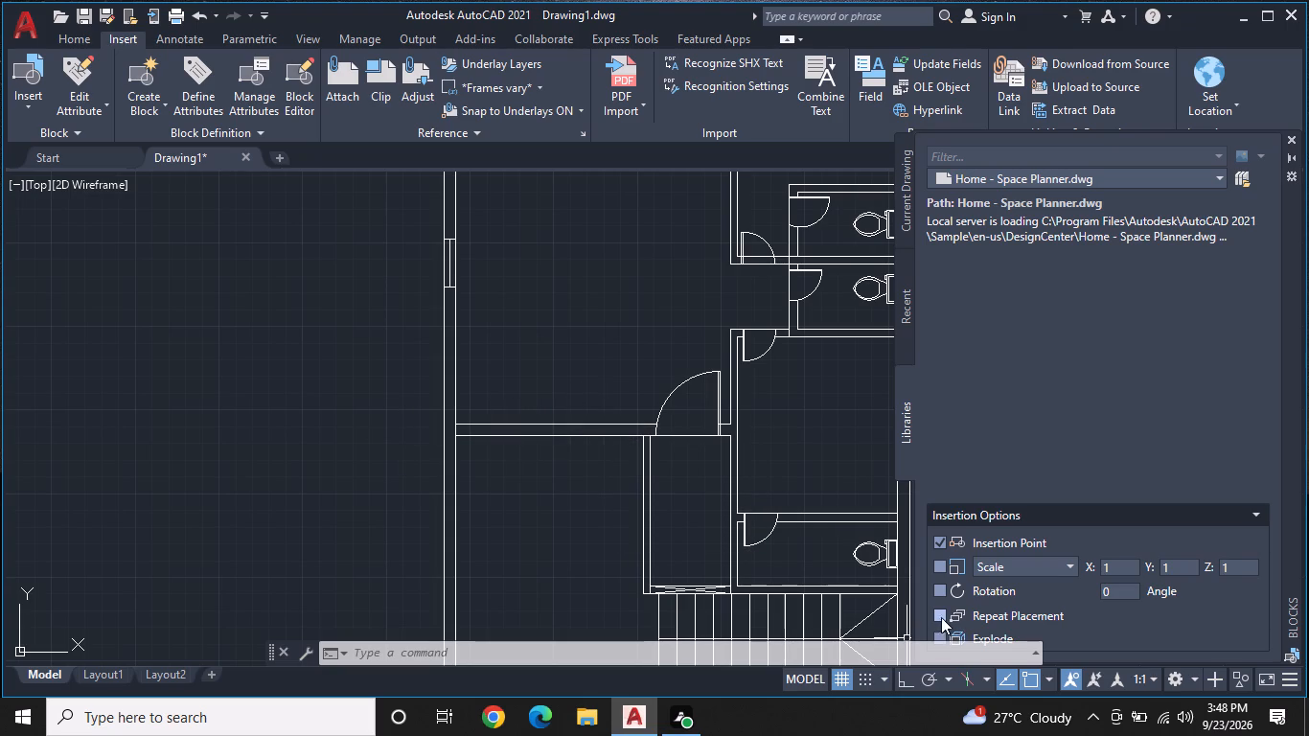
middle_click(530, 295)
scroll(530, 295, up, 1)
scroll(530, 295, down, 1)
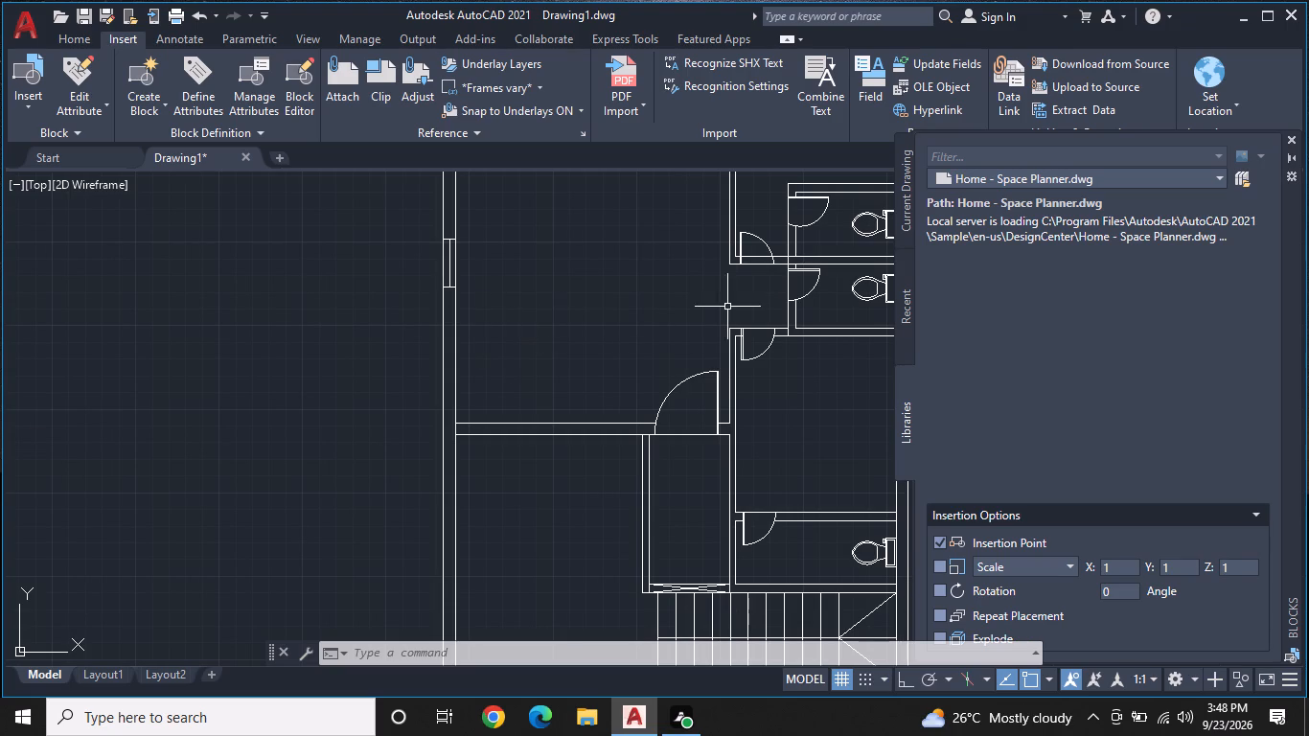
Offset the centre line of the window opening in the left outer wall by 1" to both sides.
scroll(448, 244, up, 2)
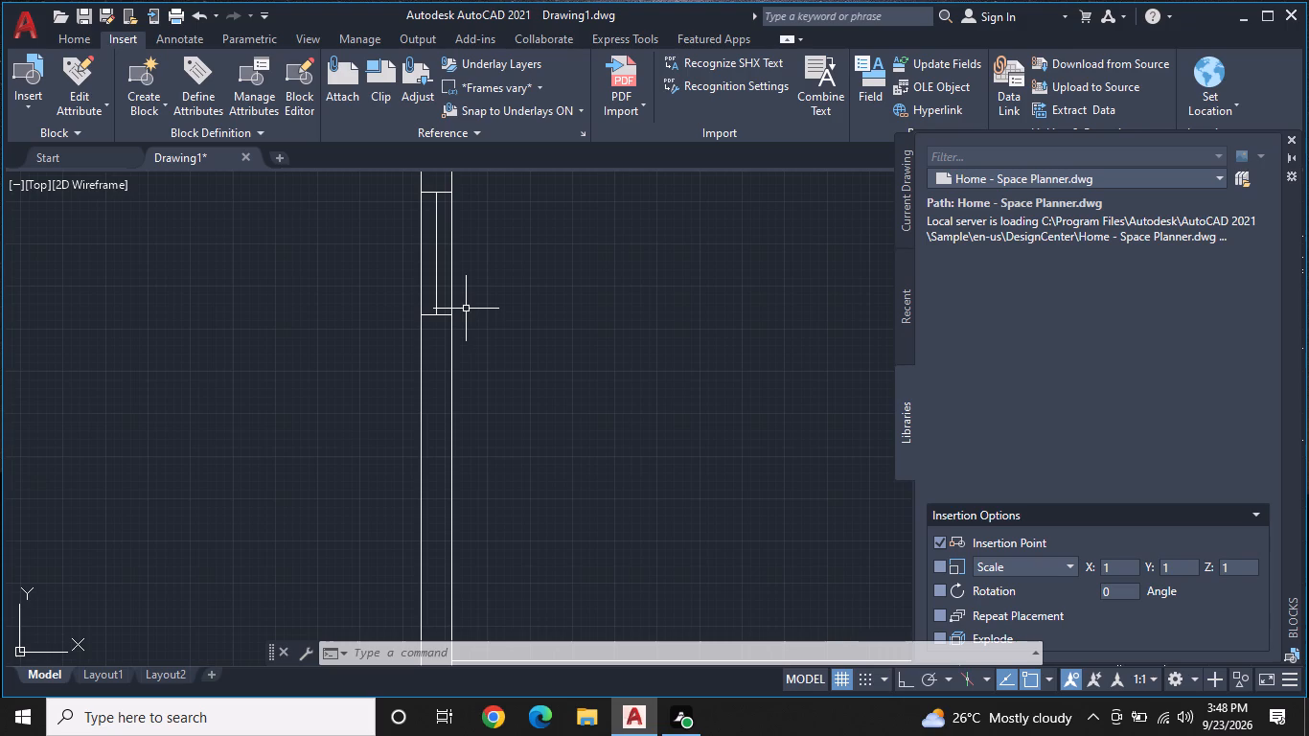
key(o)
text(F)
key(space)
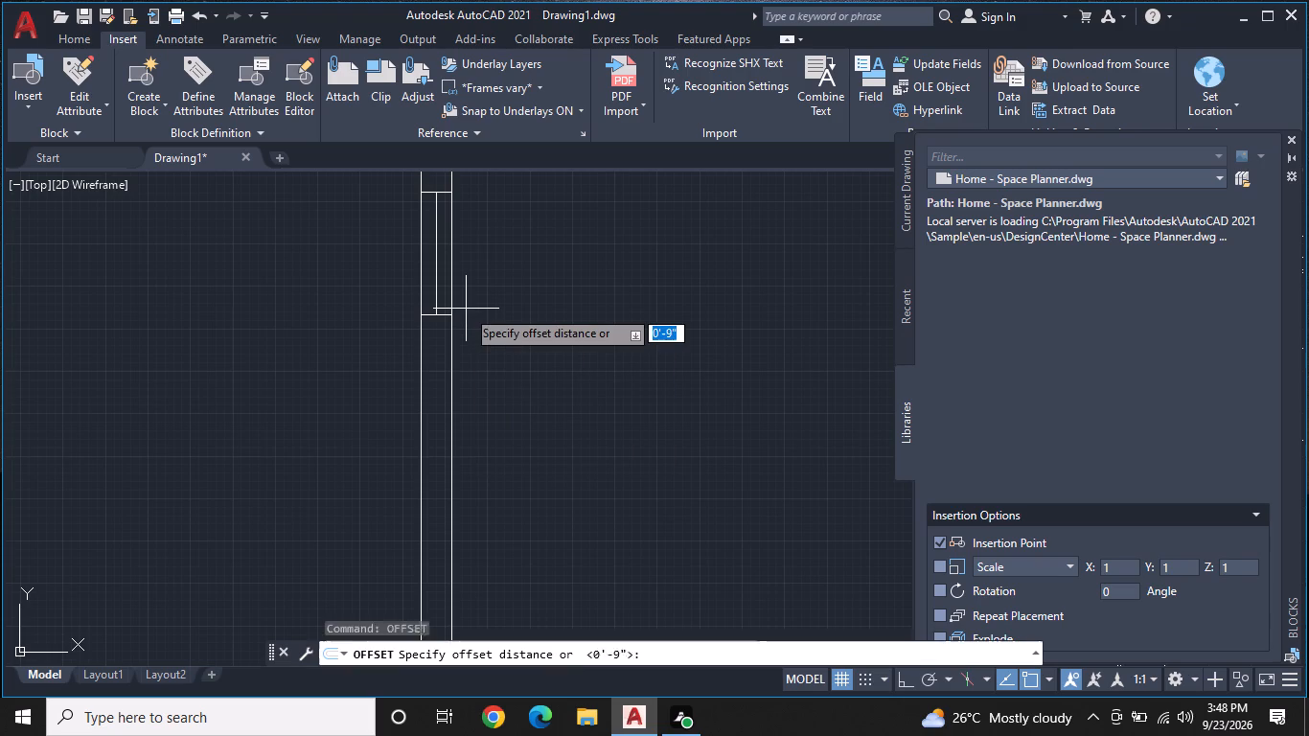
key(1)
key(shift+quotedbl)
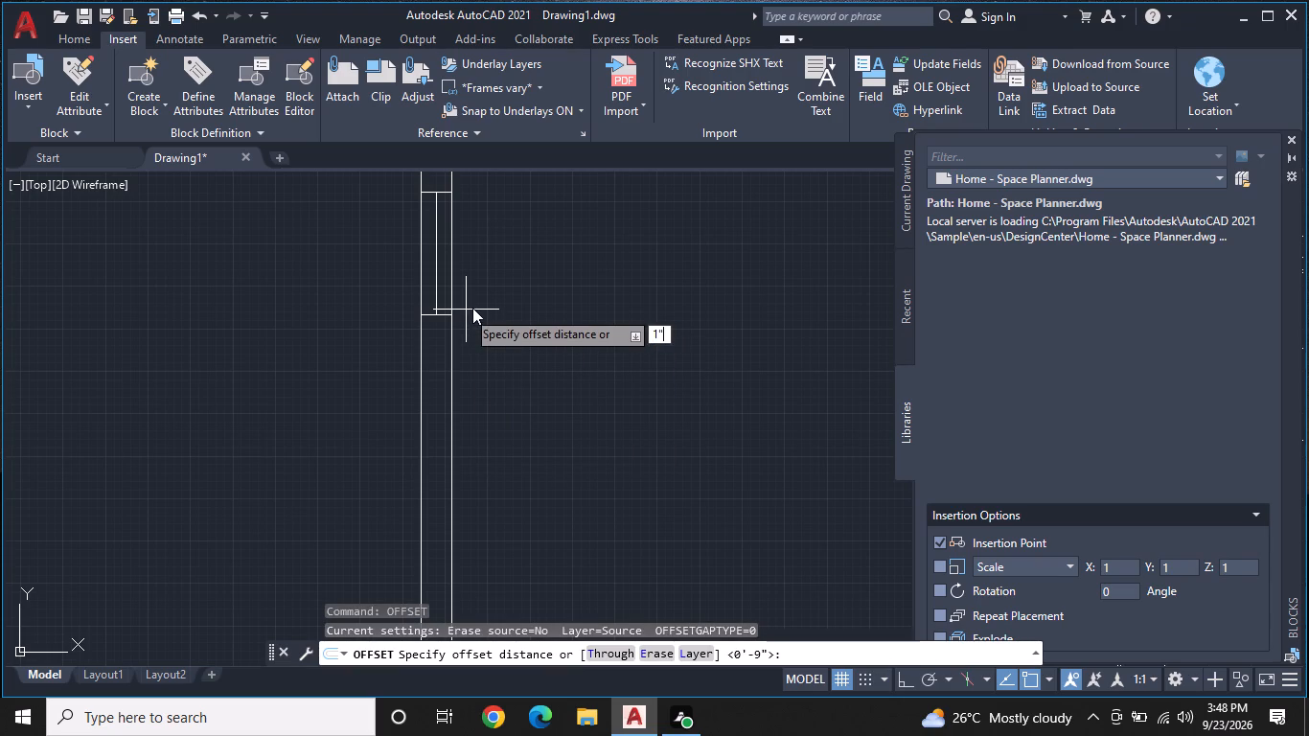
key(Return)
click(439, 273)
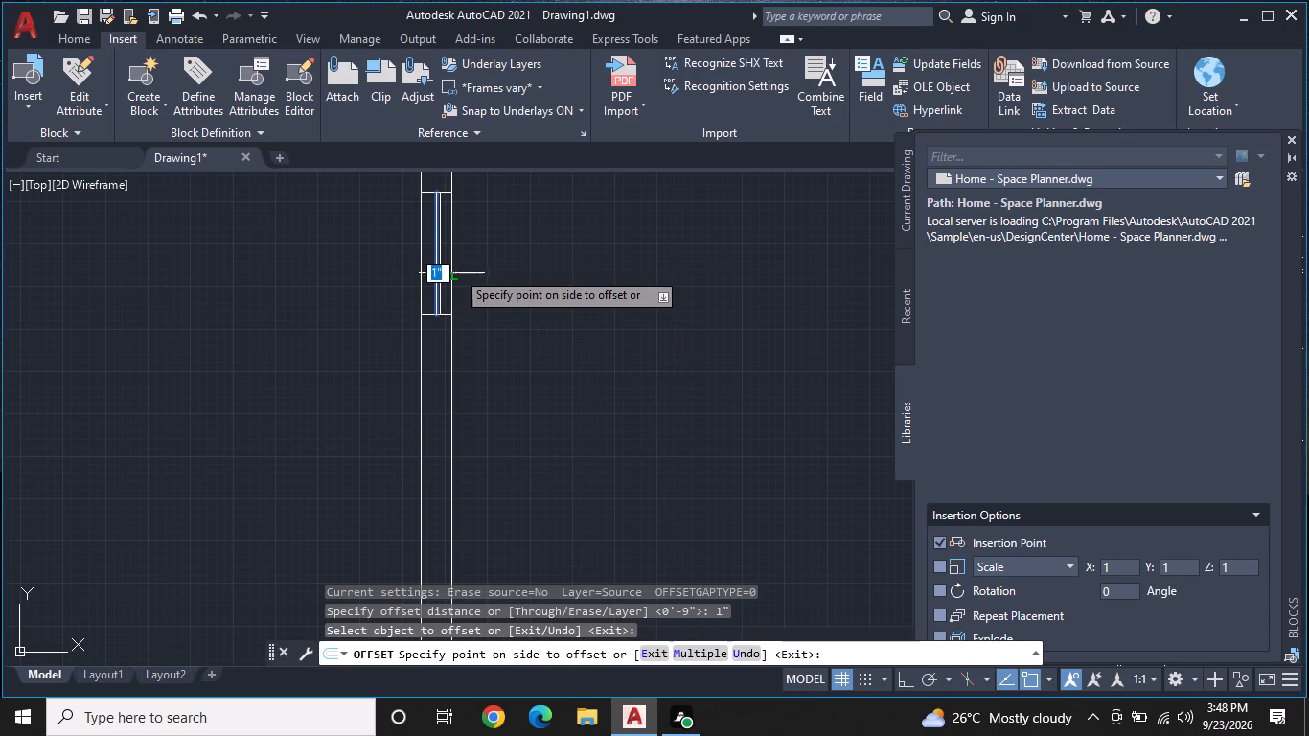
click(458, 270)
scroll(439, 279, up, 1)
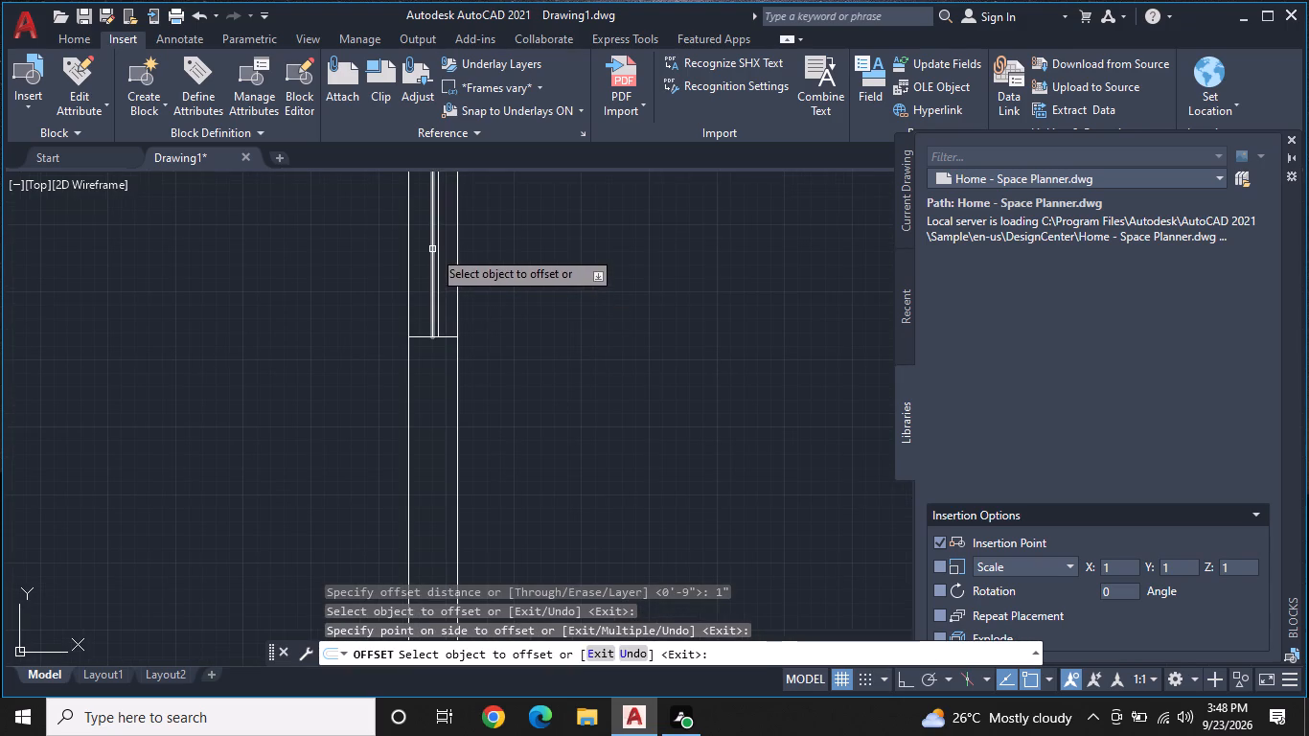
click(432, 249)
click(413, 258)
scroll(464, 269, up, 2)
middle_drag(448, 264, 491, 396)
scroll(410, 291, down, 2)
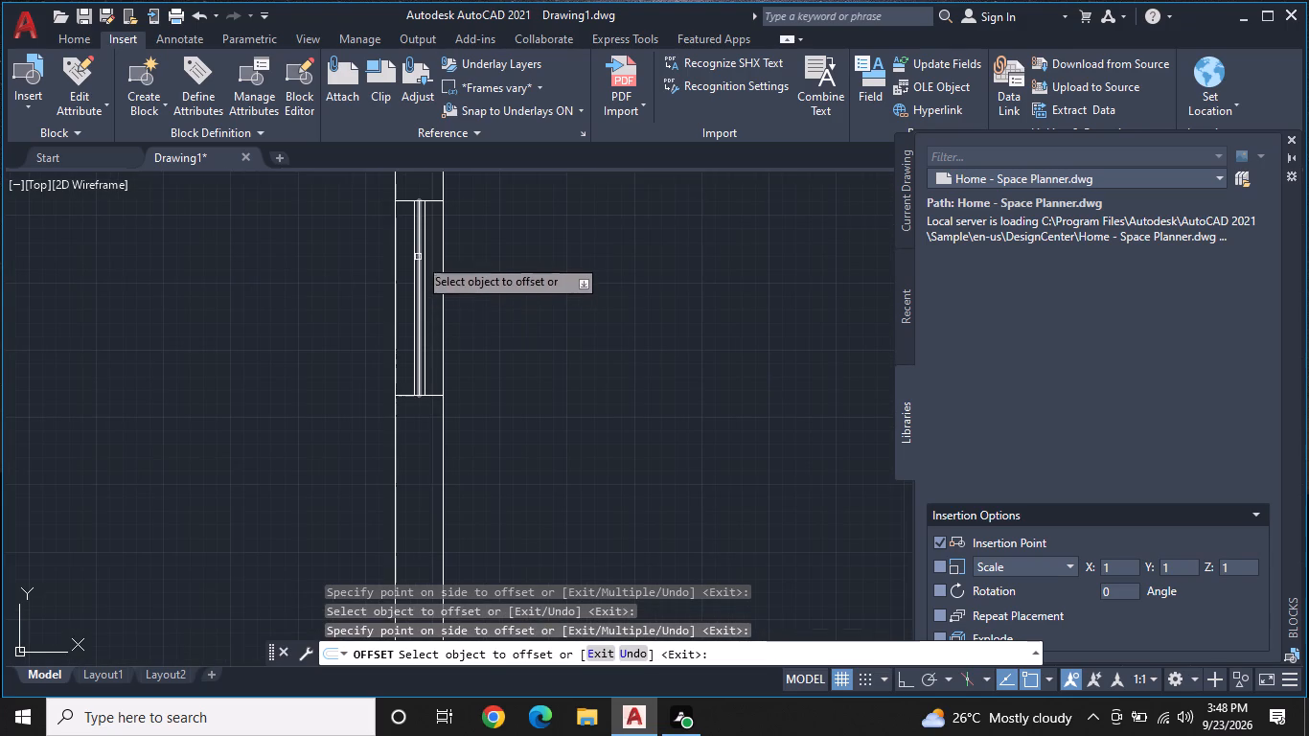
key(Escape)
Trim away the window's original centre line between the two offset lines.
text(TR)
key(space)
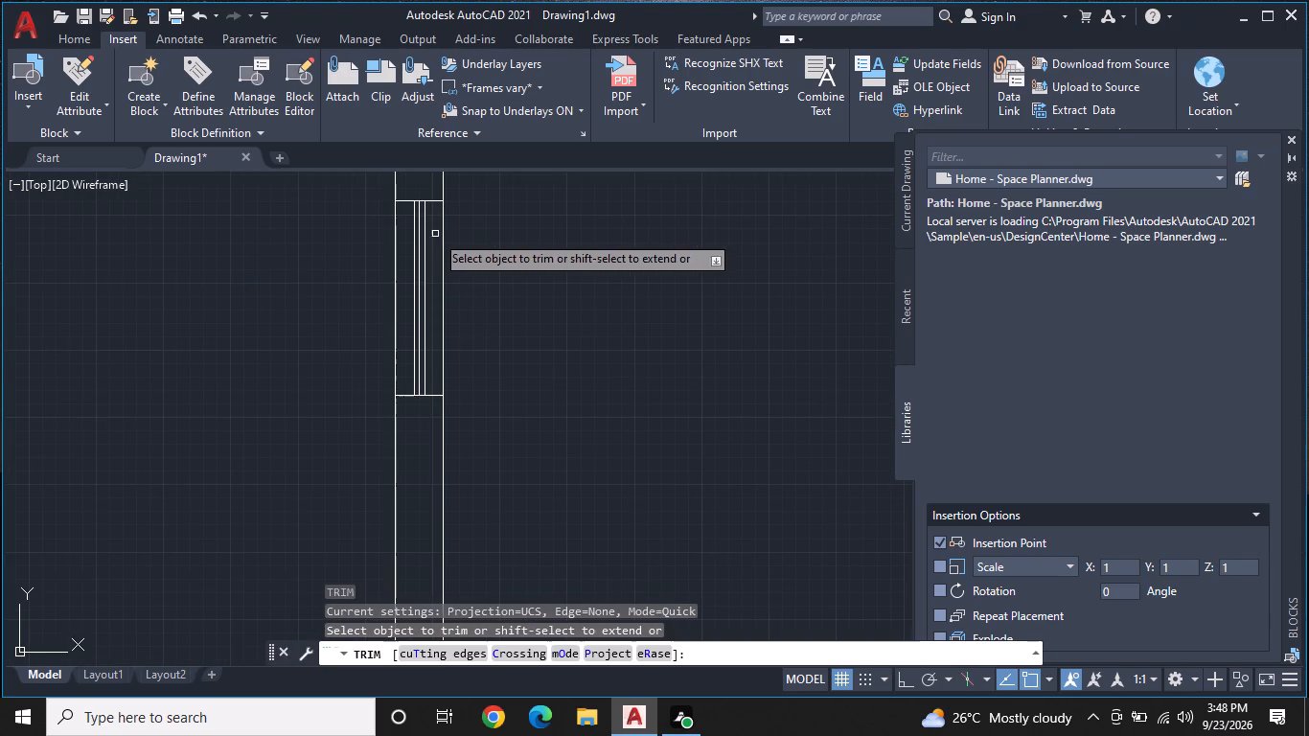
scroll(414, 247, up, 4)
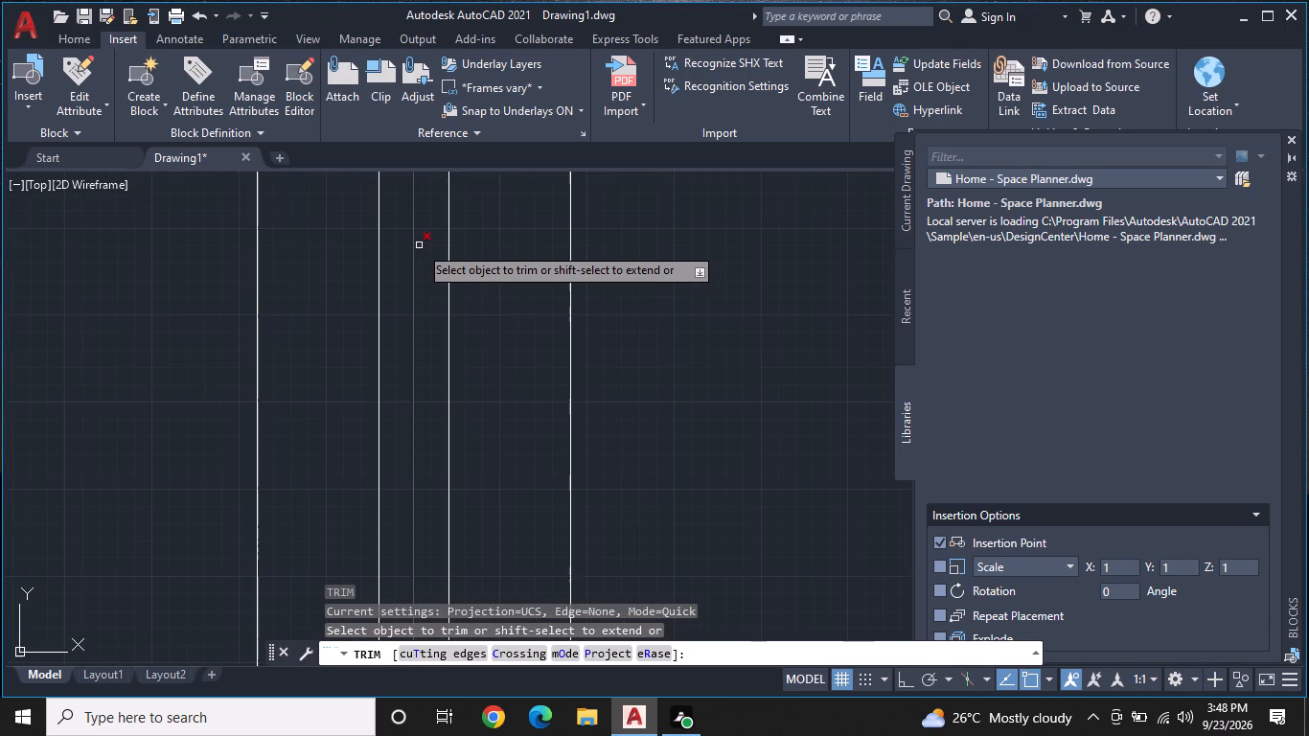
click(416, 248)
scroll(416, 248, down, 3)
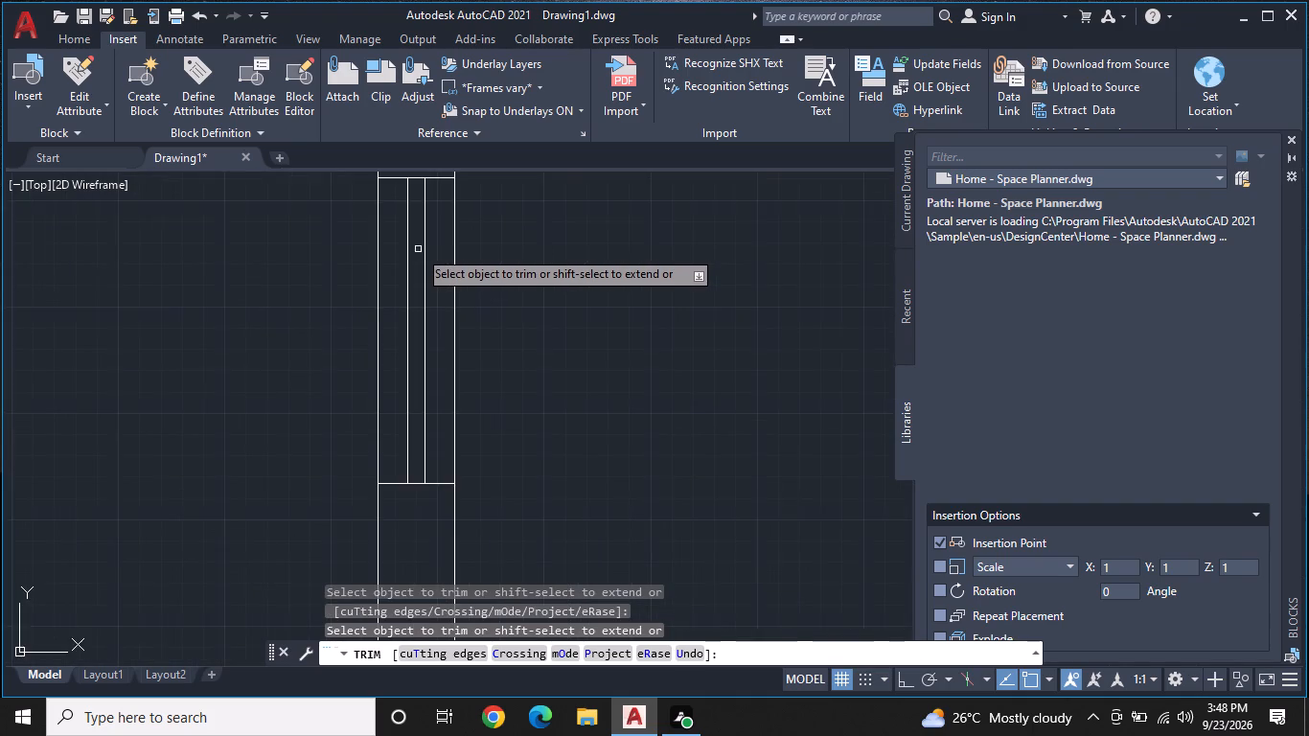
scroll(425, 251, down, 1)
middle_drag(438, 246, 455, 284)
key(Escape)
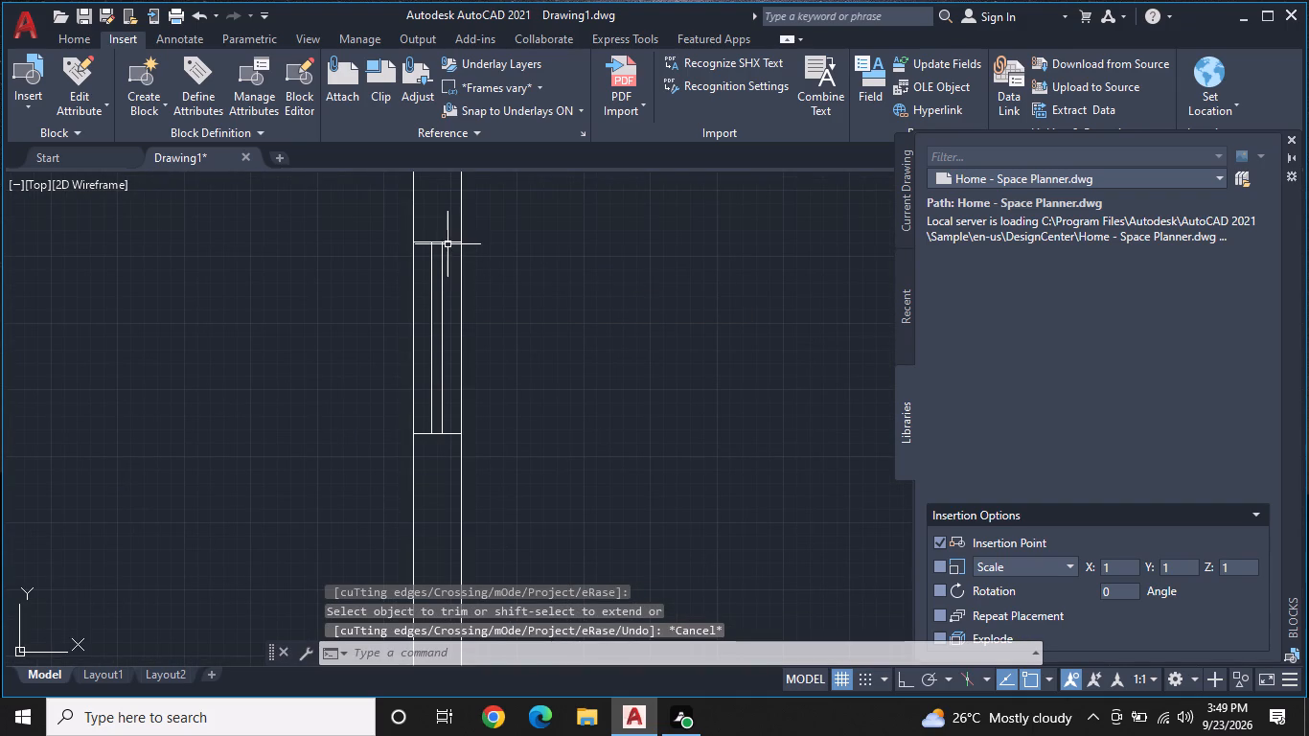
Copy the four window lines in the left outer wall from their upper inner corner to 5'-7" straight below, with Ortho on.
click(448, 242)
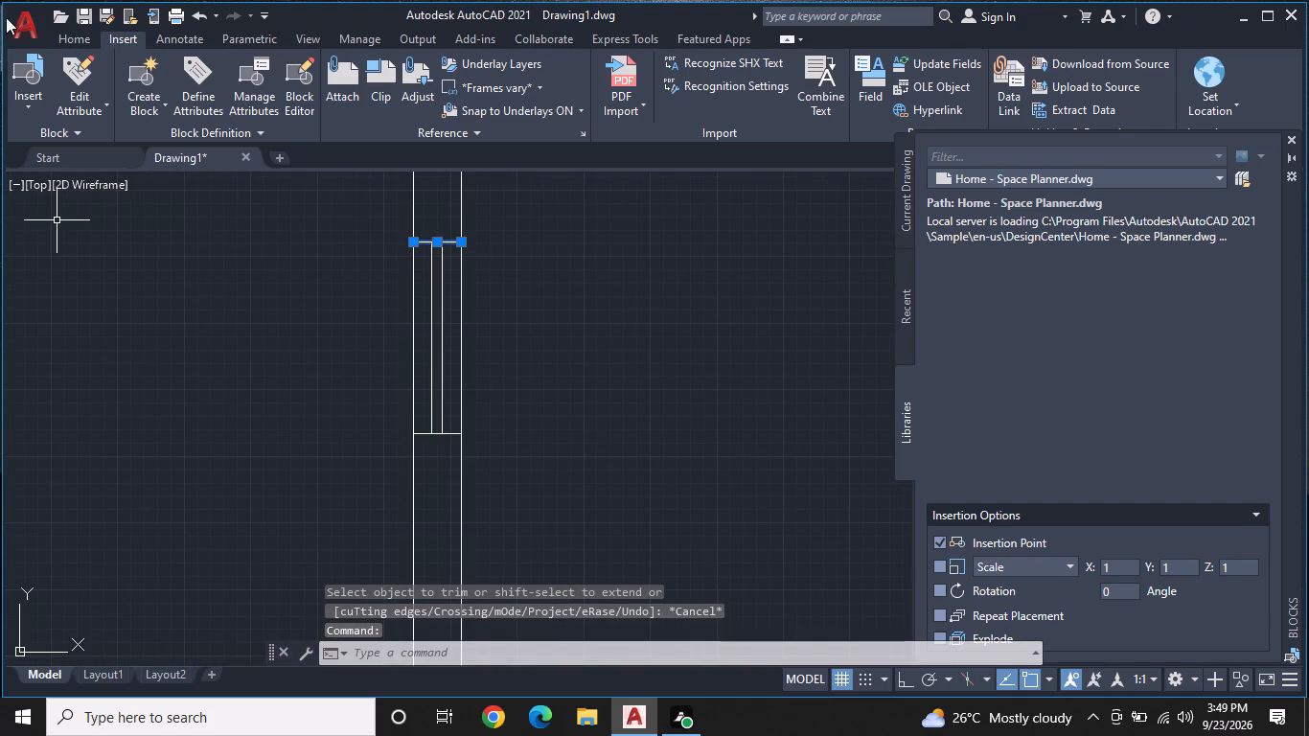
double_click(455, 433)
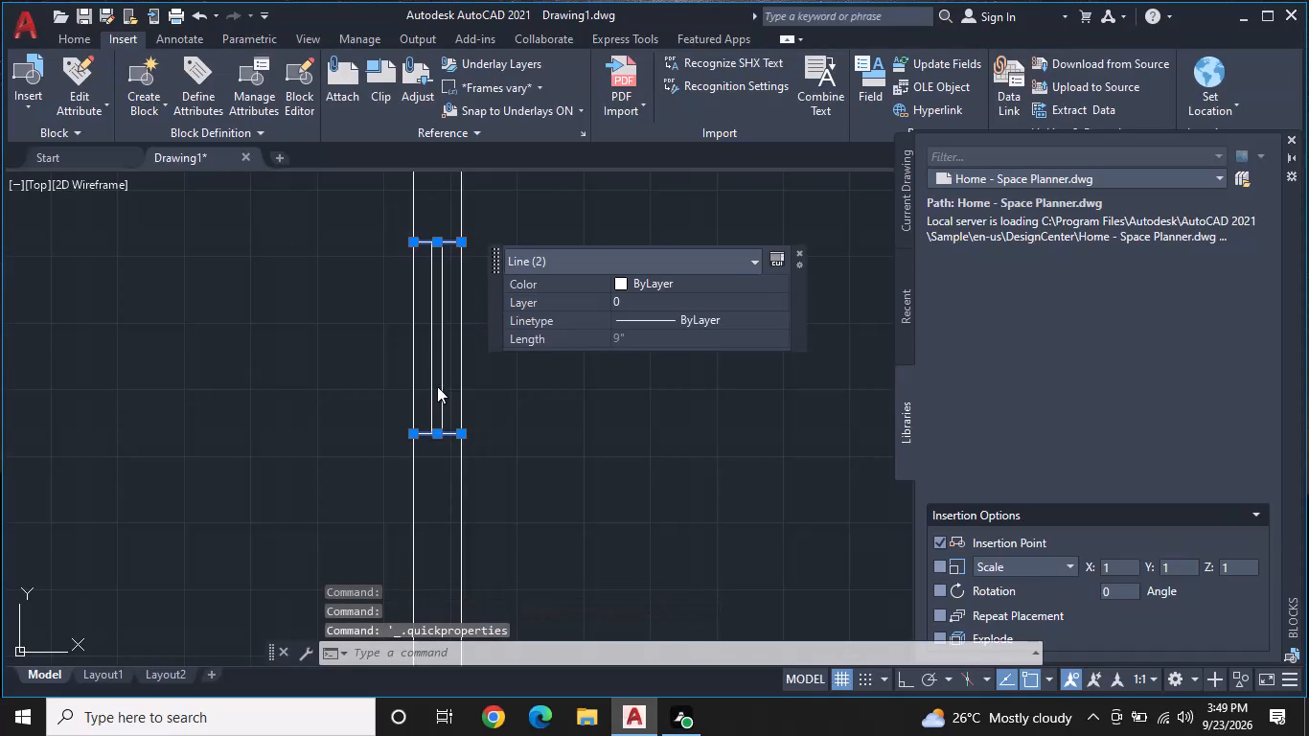
click(801, 246)
click(801, 246)
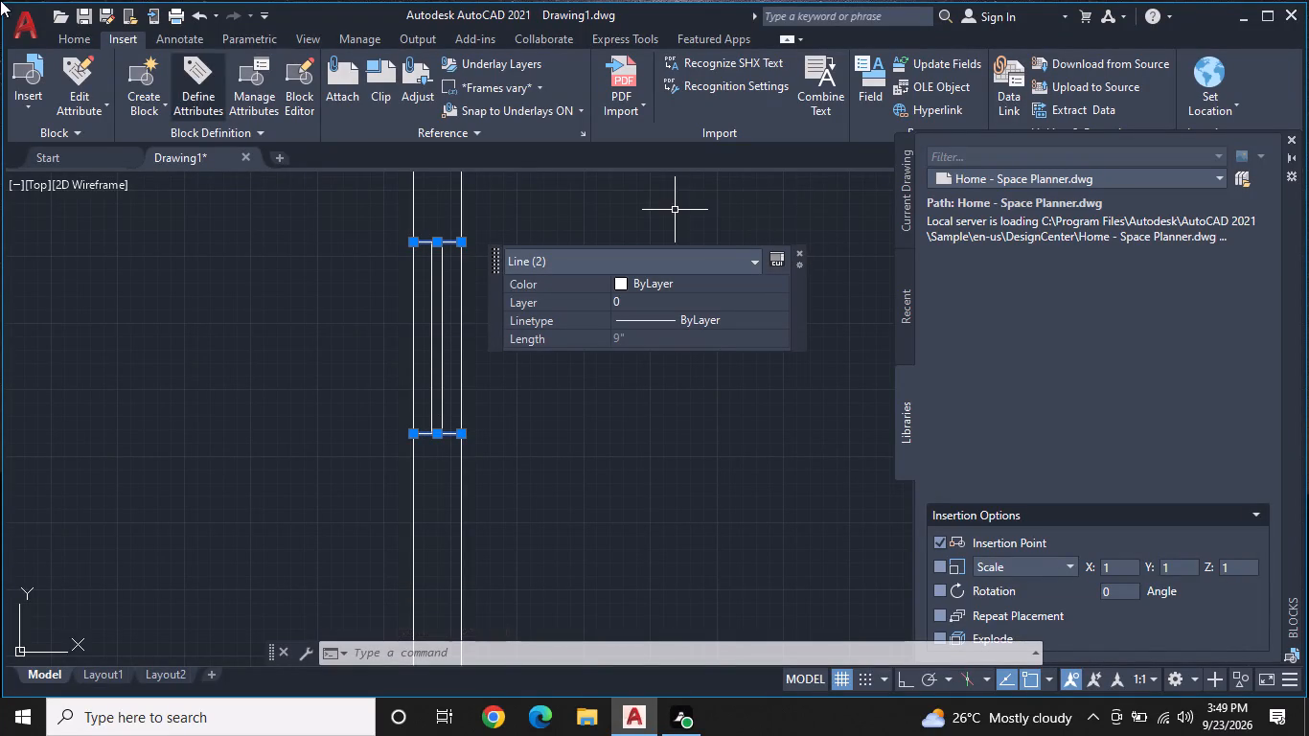
click(797, 254)
double_click(446, 330)
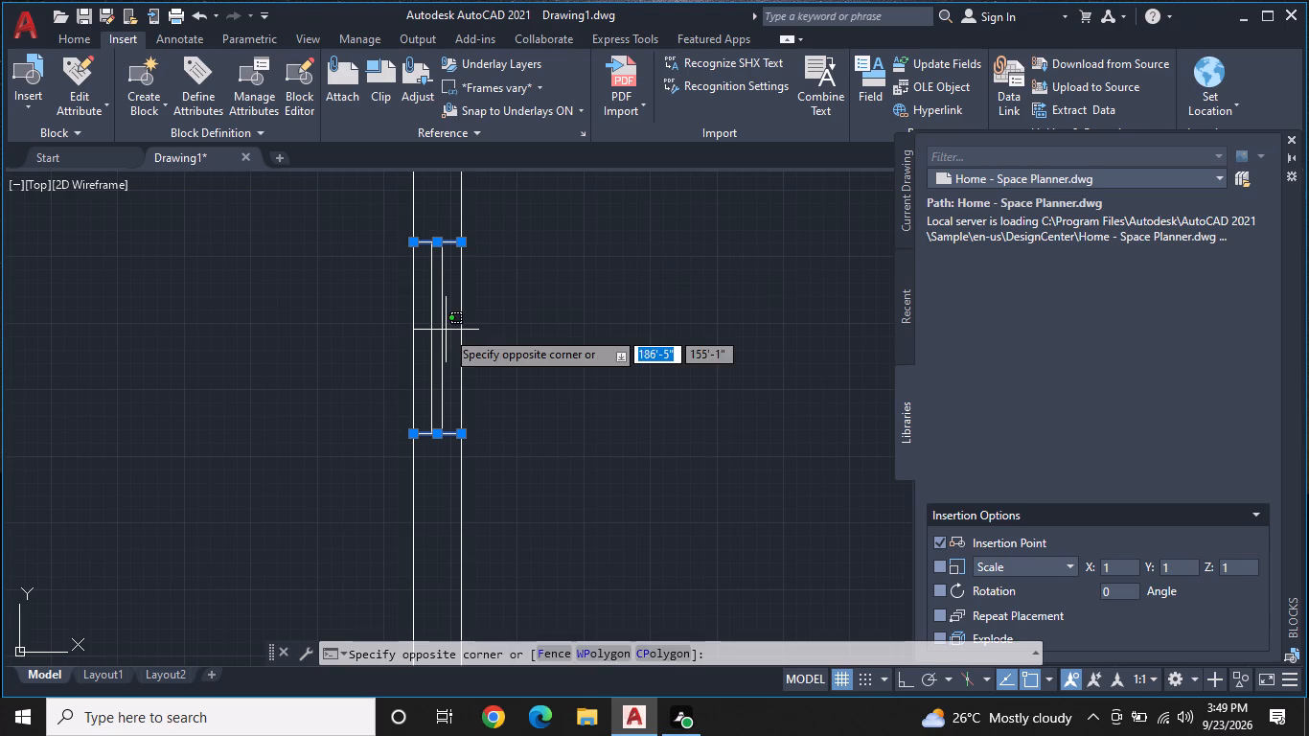
click(437, 334)
click(430, 342)
right_click(546, 351)
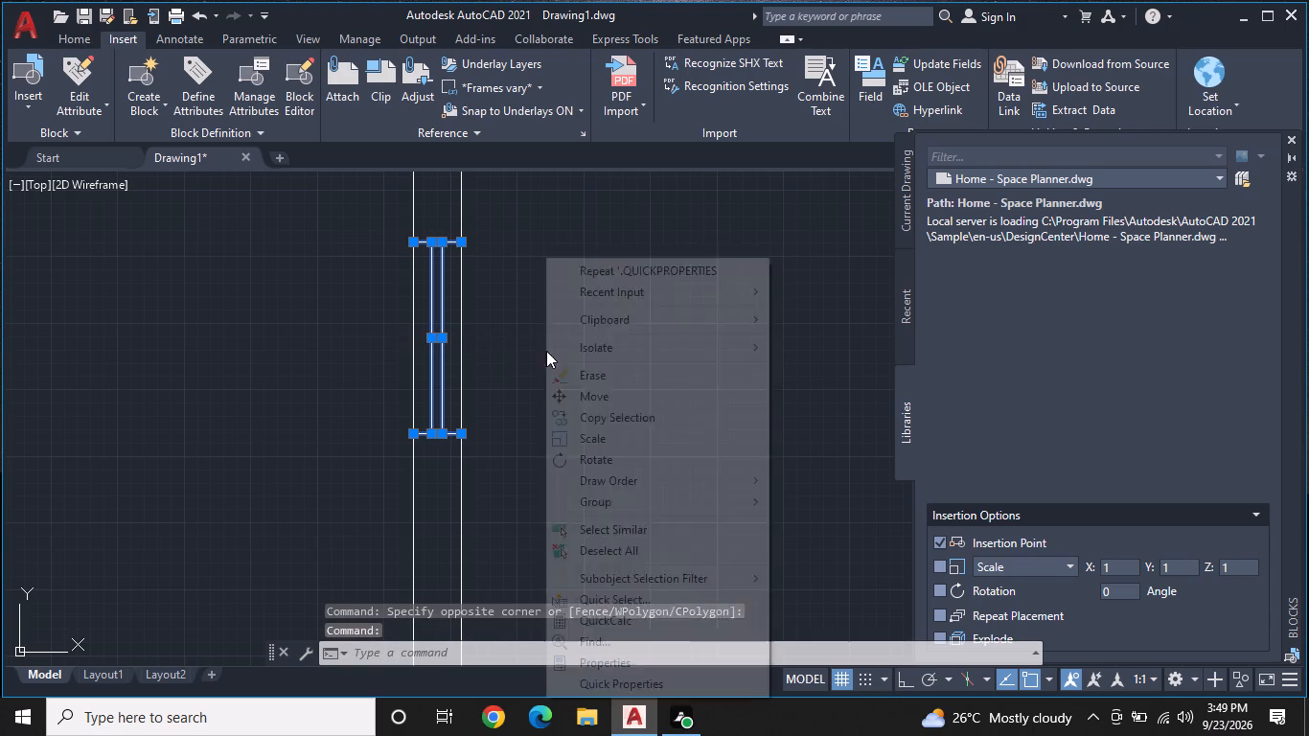
click(613, 414)
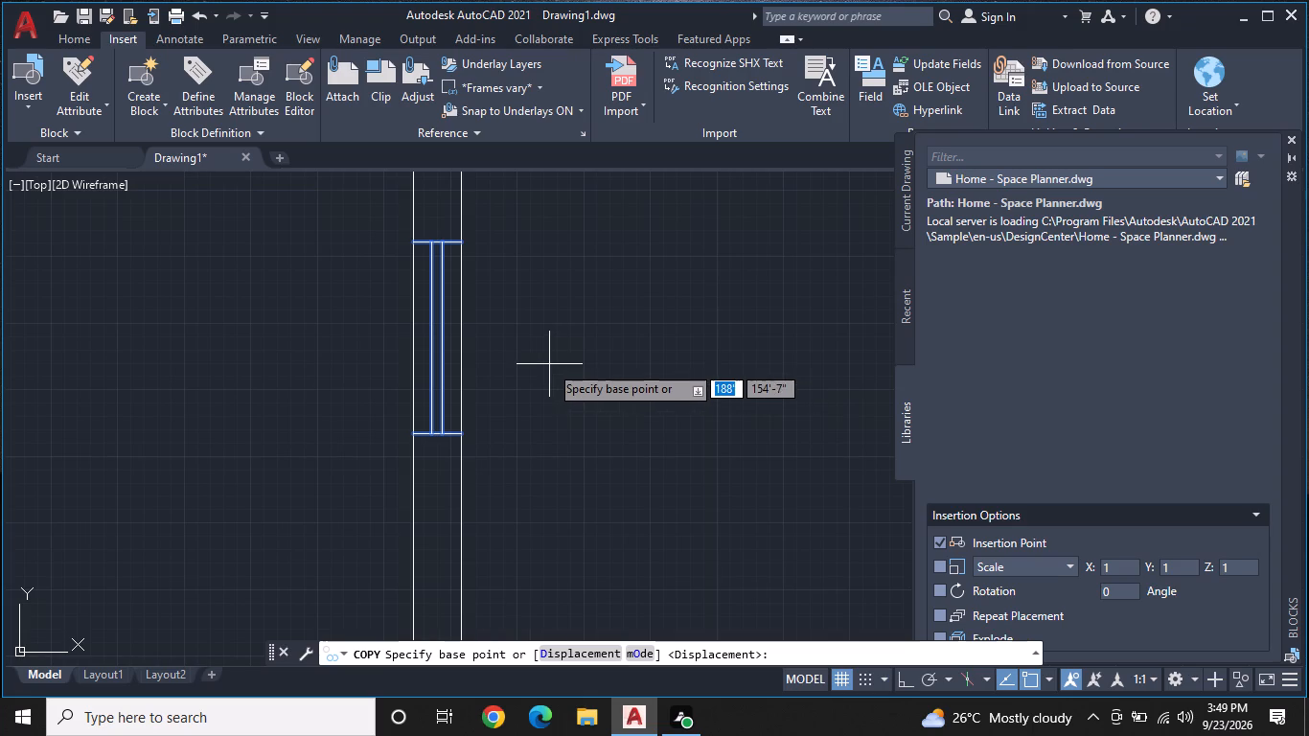
middle_drag(547, 364, 588, 484)
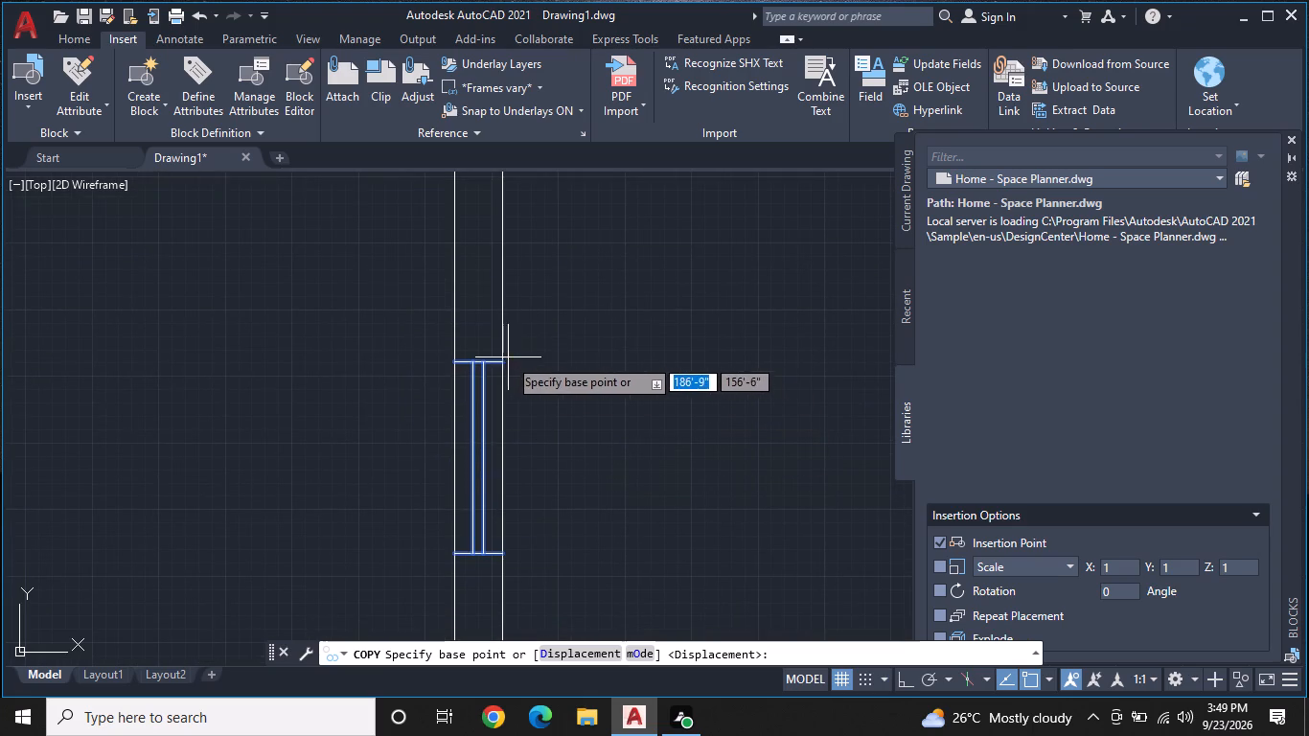
click(498, 357)
scroll(502, 271, down, 3)
middle_drag(500, 253, 499, 323)
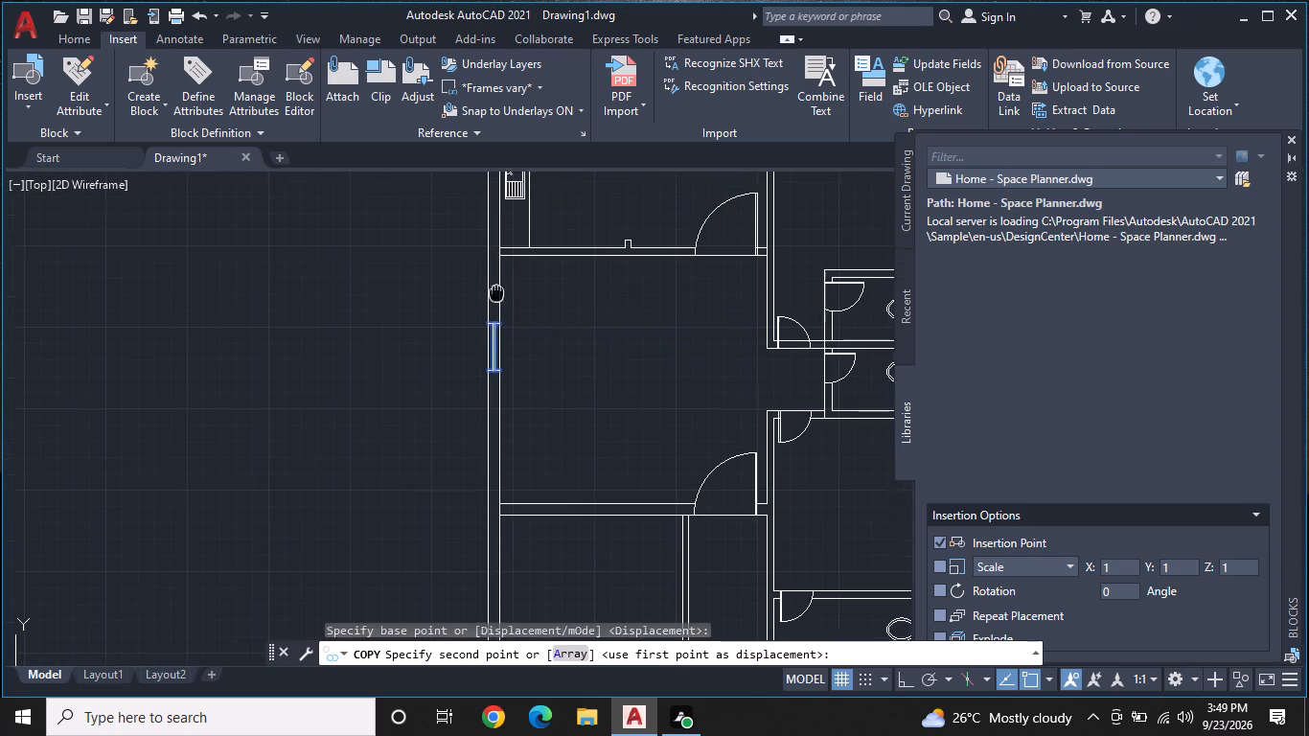
middle_drag(499, 323, 492, 380)
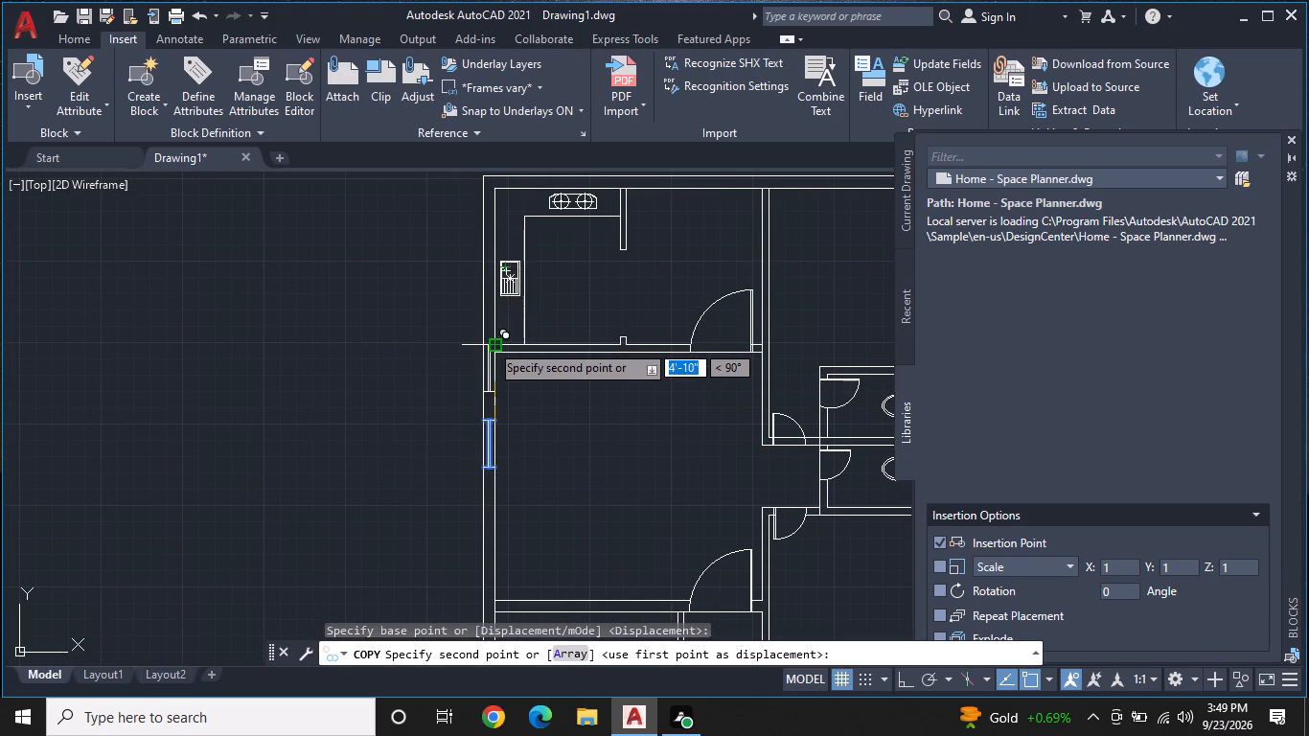
middle_drag(490, 343, 495, 304)
key(F8)
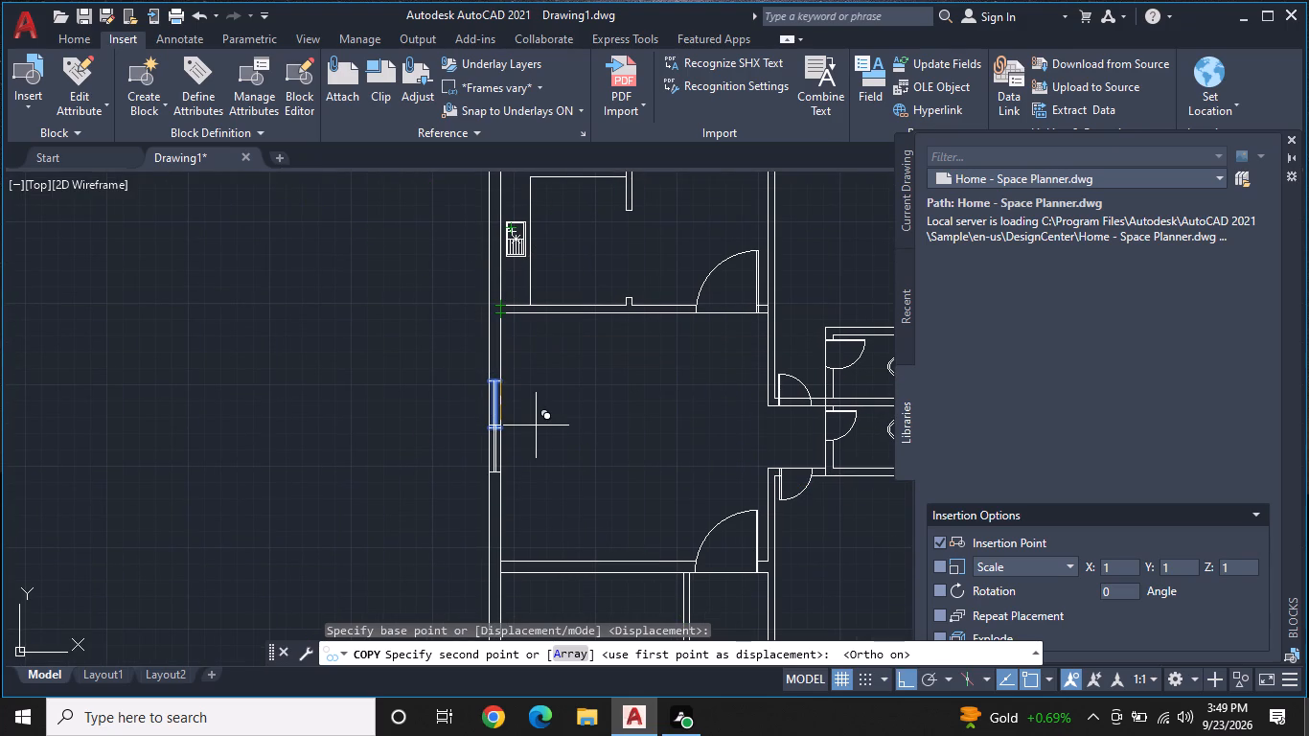
middle_drag(1298, 722, 1296, 635)
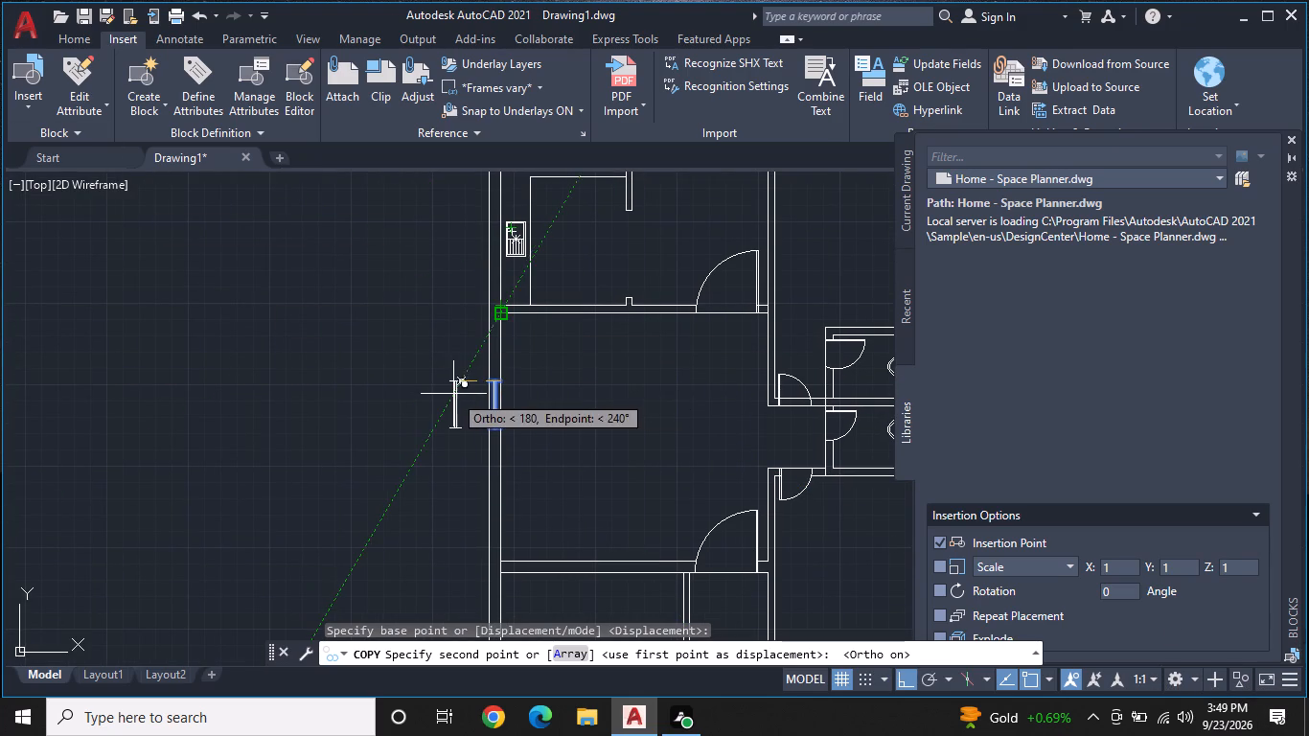
middle_drag(434, 376, 431, 335)
scroll(485, 385, up, 2)
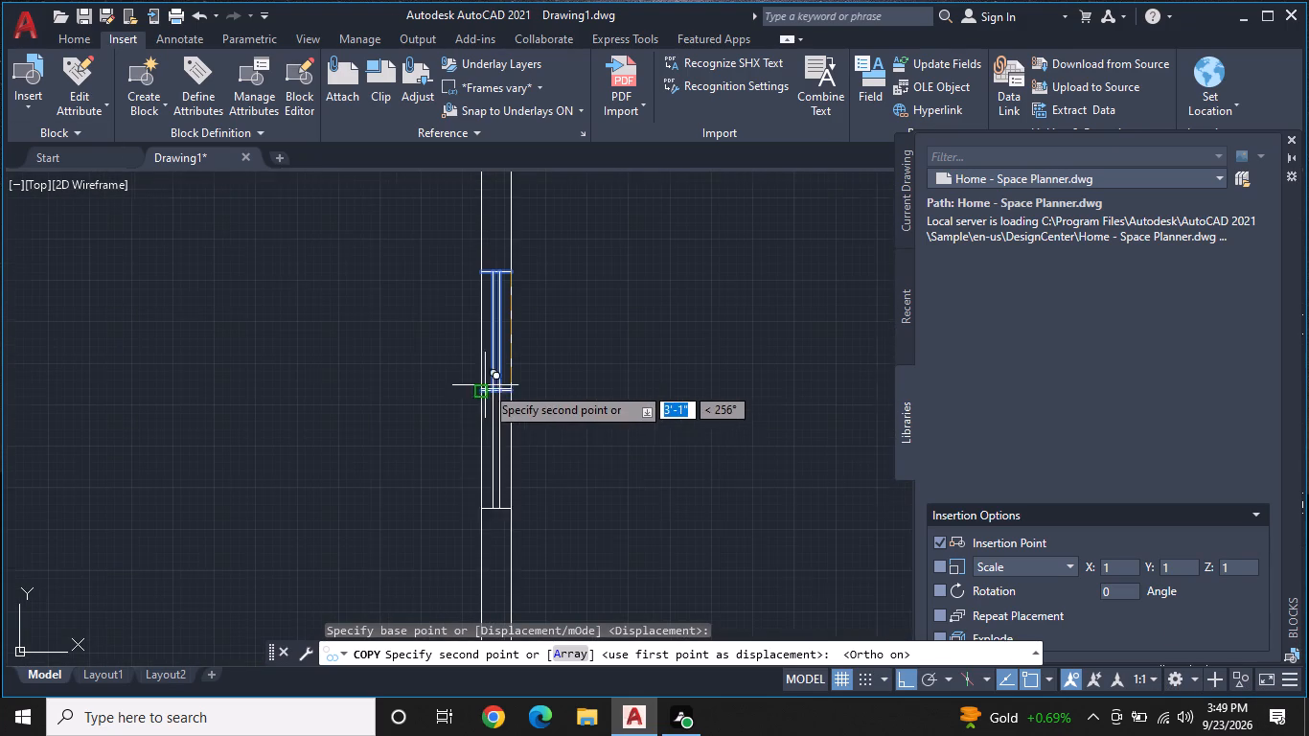
middle_drag(515, 458, 508, 371)
scroll(503, 391, down, 1)
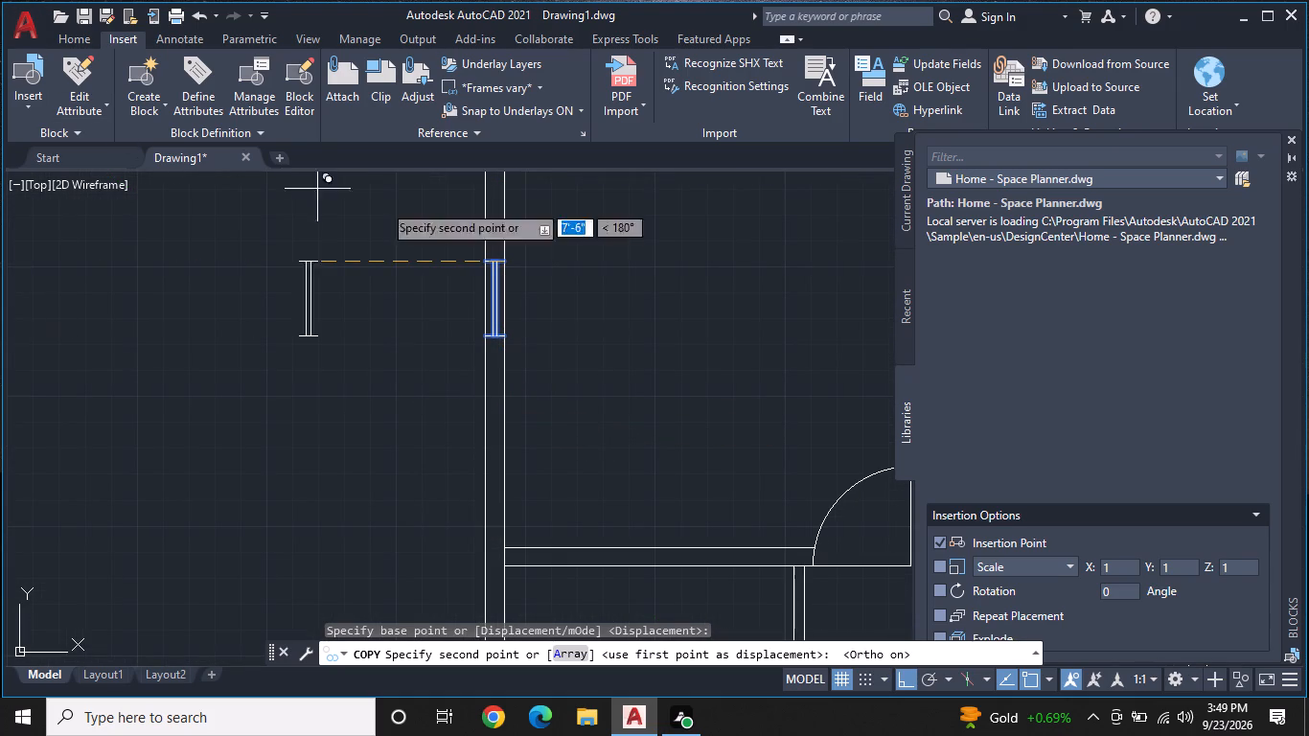
double_click(536, 401)
Place two more window copies up the left outer wall, 3'-7" up below the kitchen partition and 10'-7" up beside the sink.
scroll(557, 276, down, 1)
middle_drag(557, 276, 538, 371)
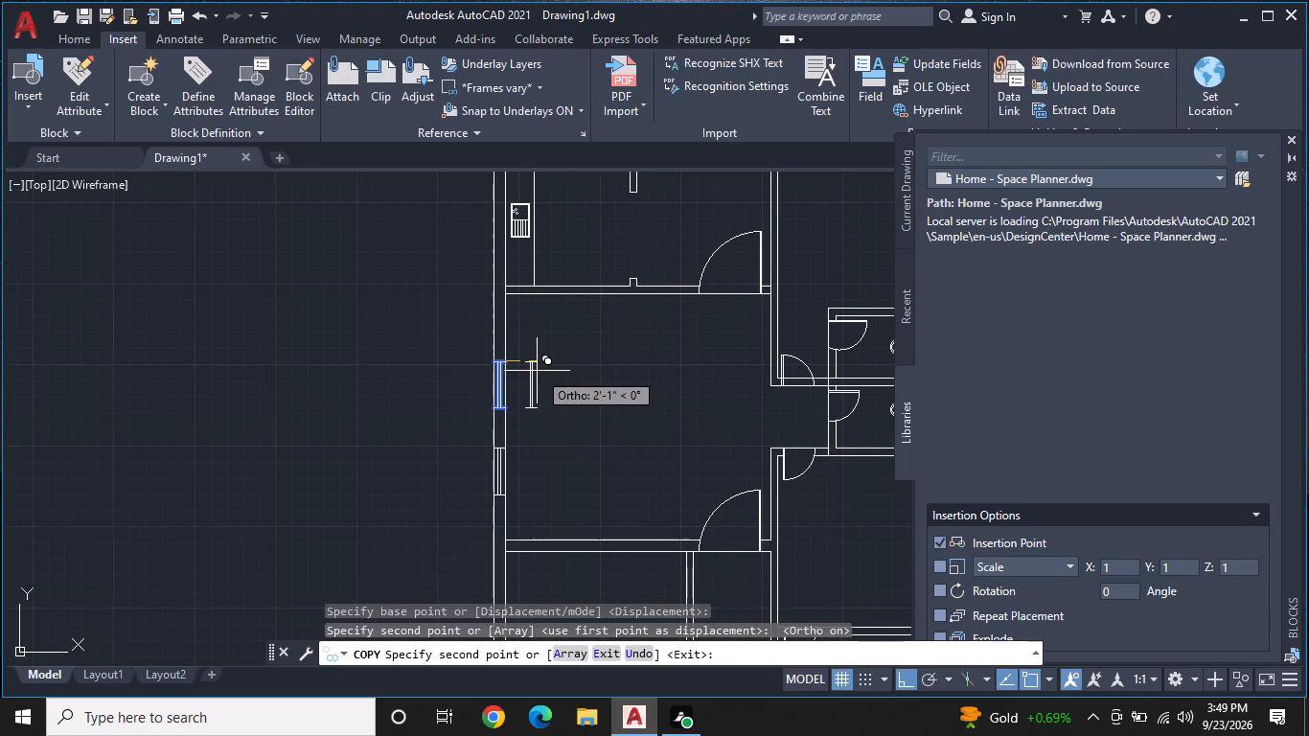
click(549, 306)
middle_drag(536, 287, 517, 425)
scroll(505, 382, up, 1)
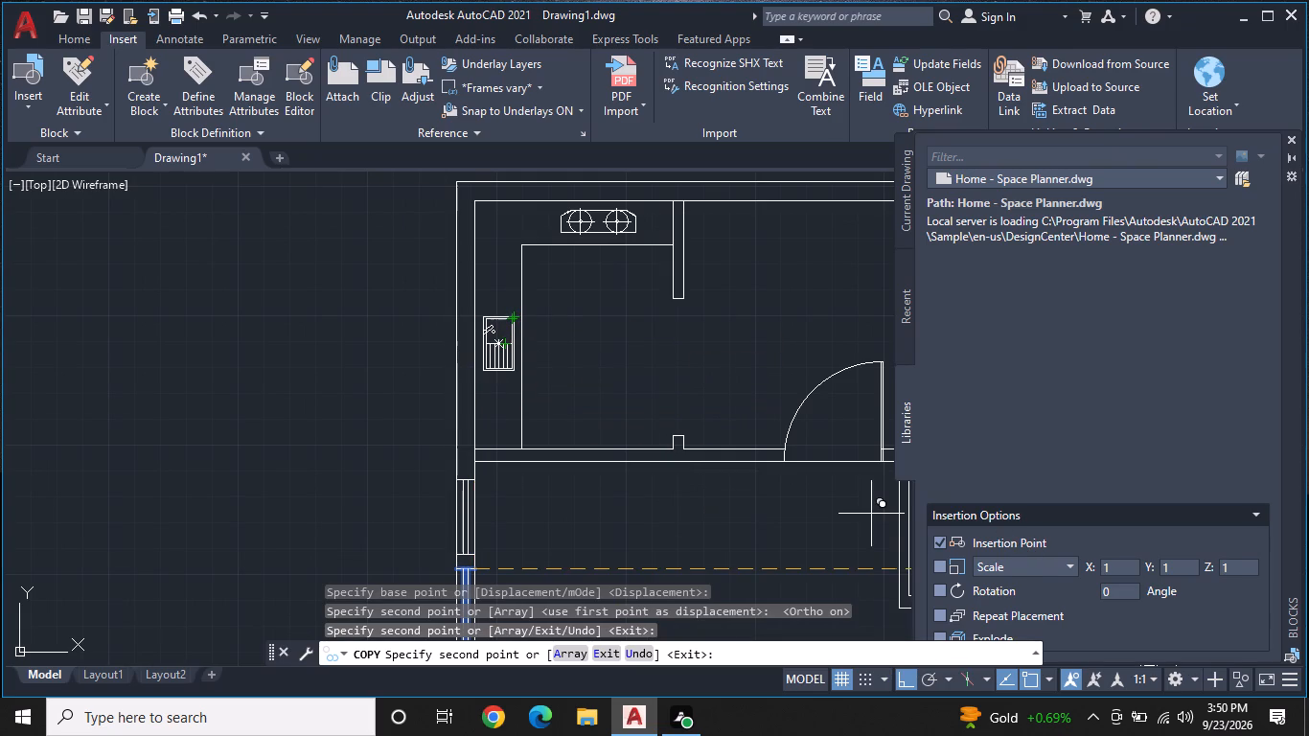
click(468, 307)
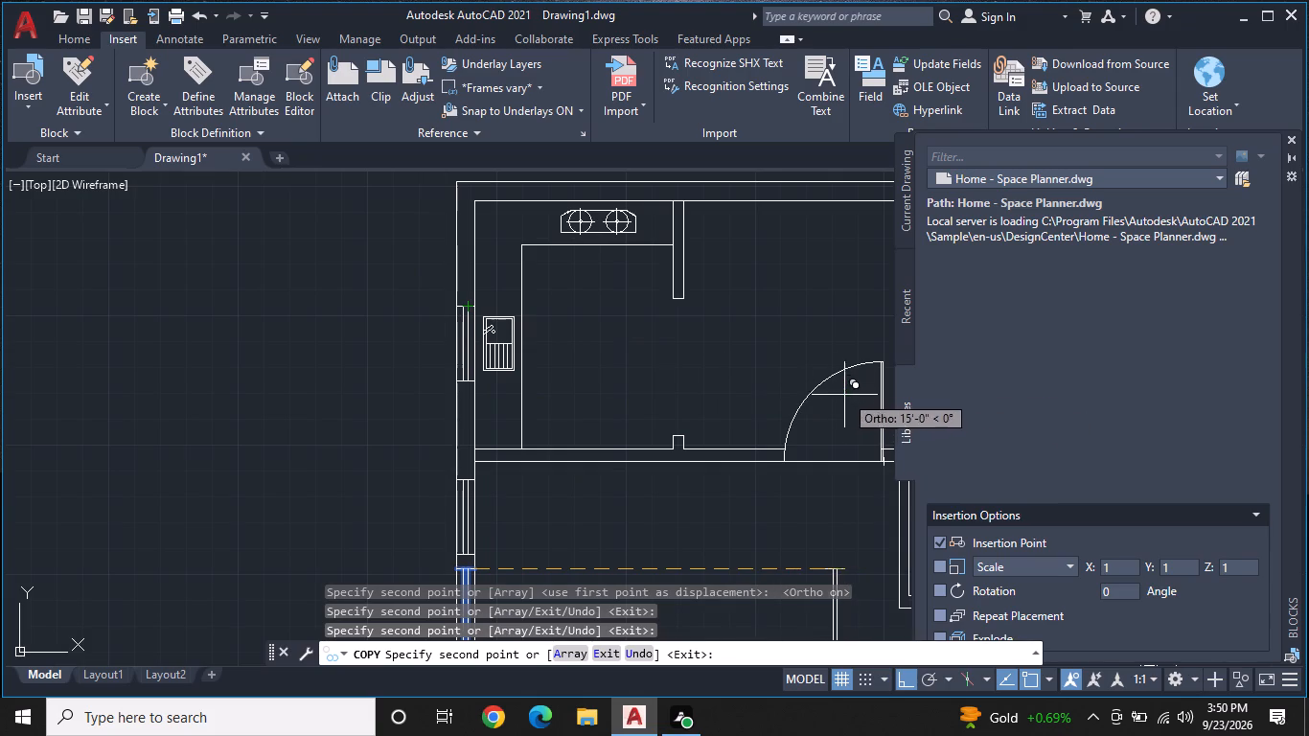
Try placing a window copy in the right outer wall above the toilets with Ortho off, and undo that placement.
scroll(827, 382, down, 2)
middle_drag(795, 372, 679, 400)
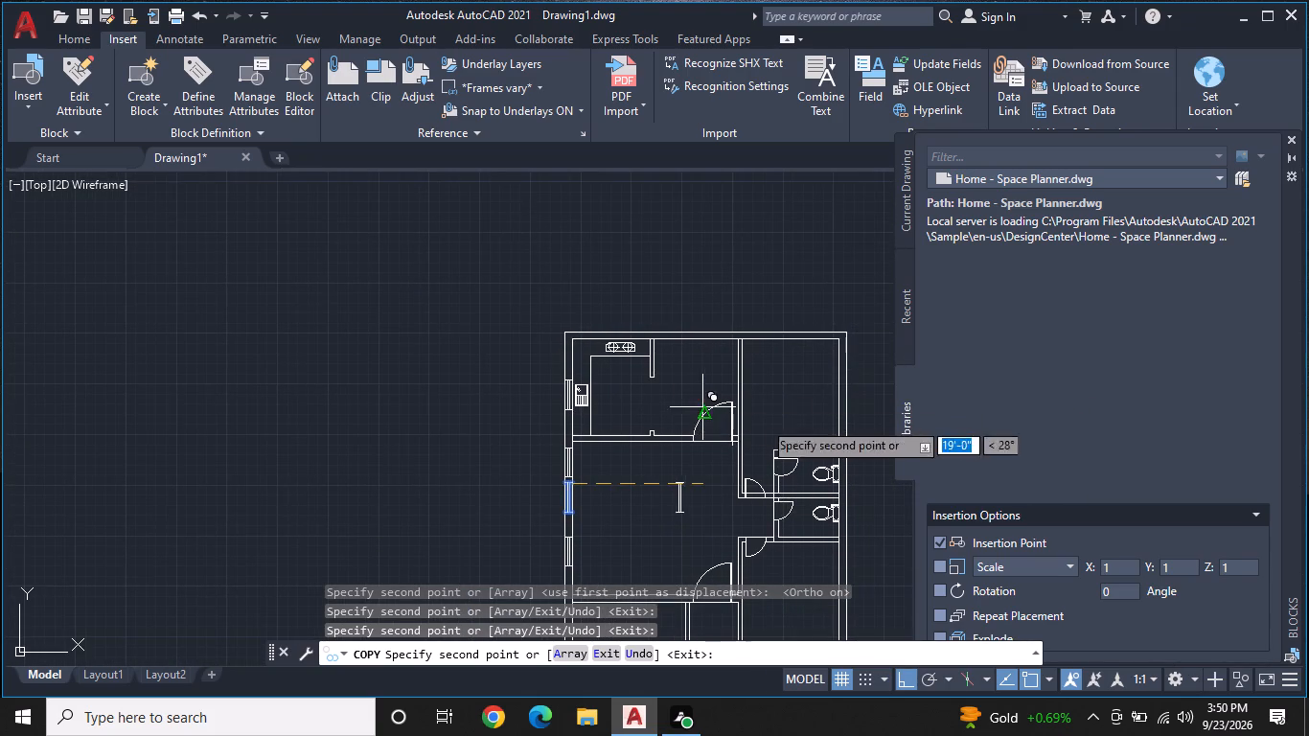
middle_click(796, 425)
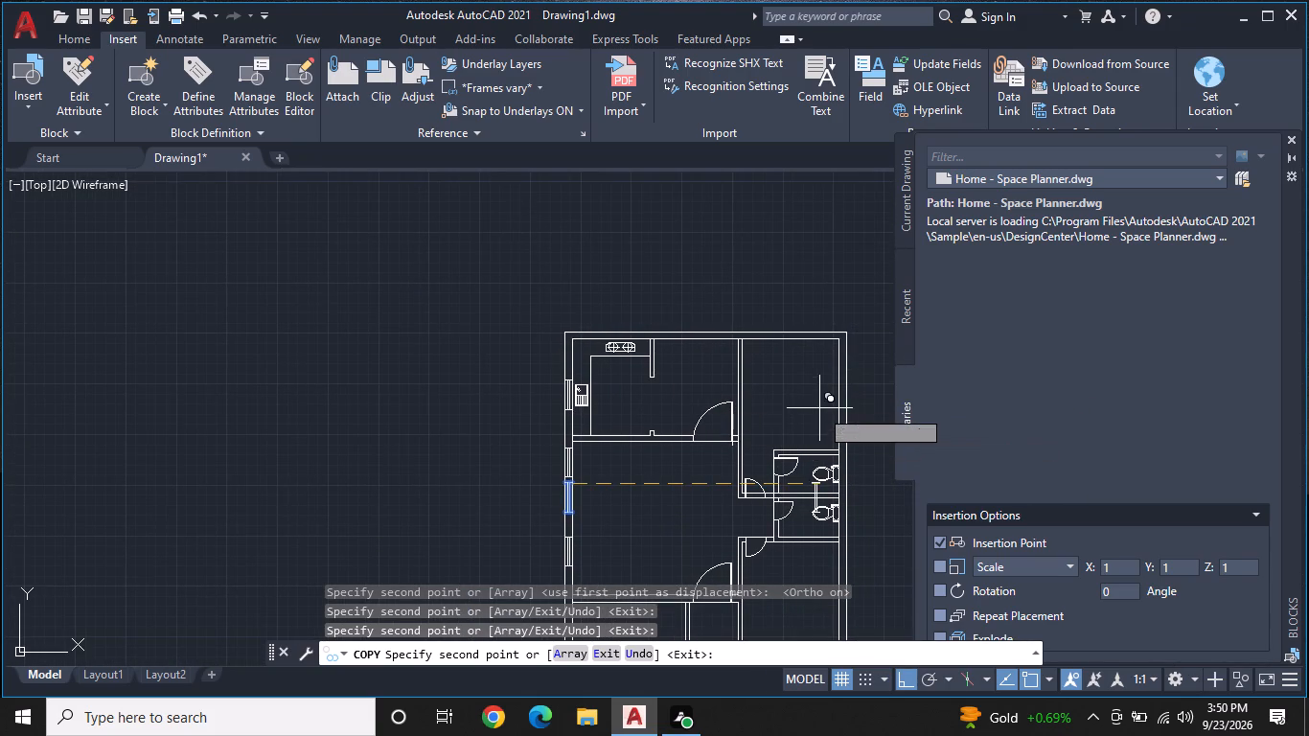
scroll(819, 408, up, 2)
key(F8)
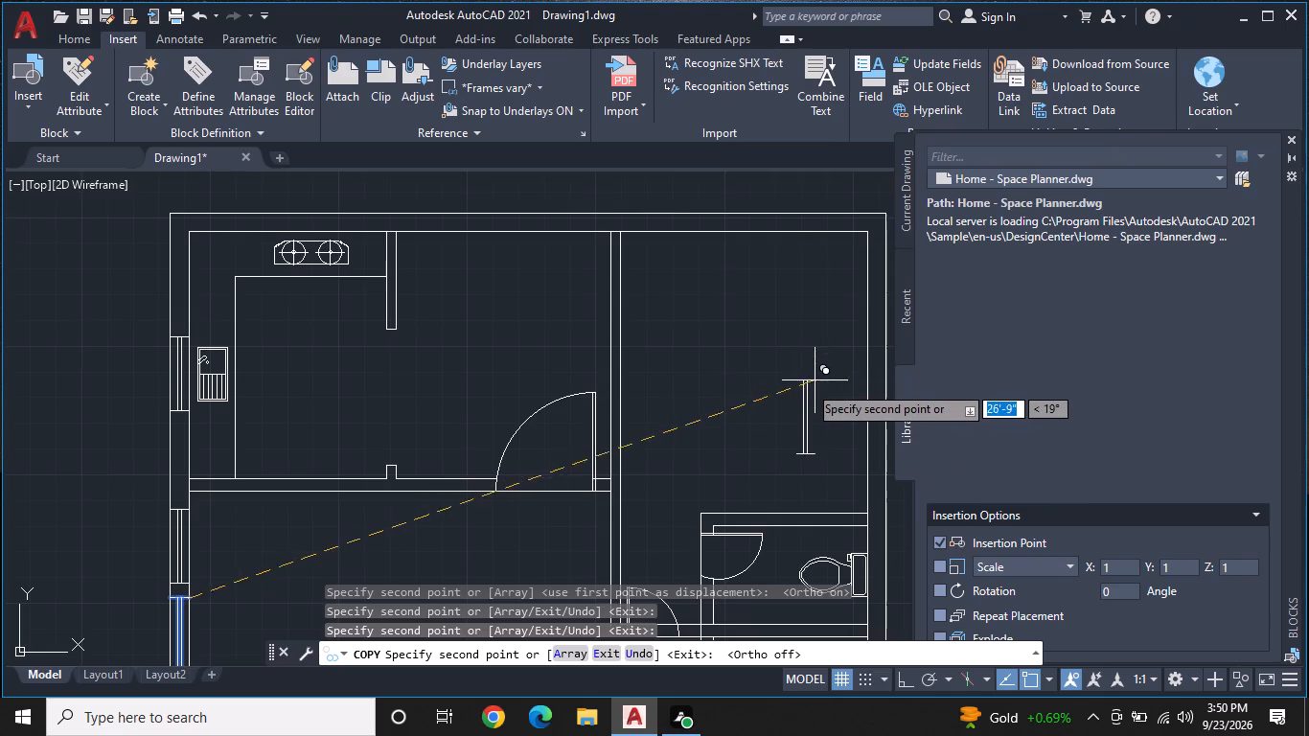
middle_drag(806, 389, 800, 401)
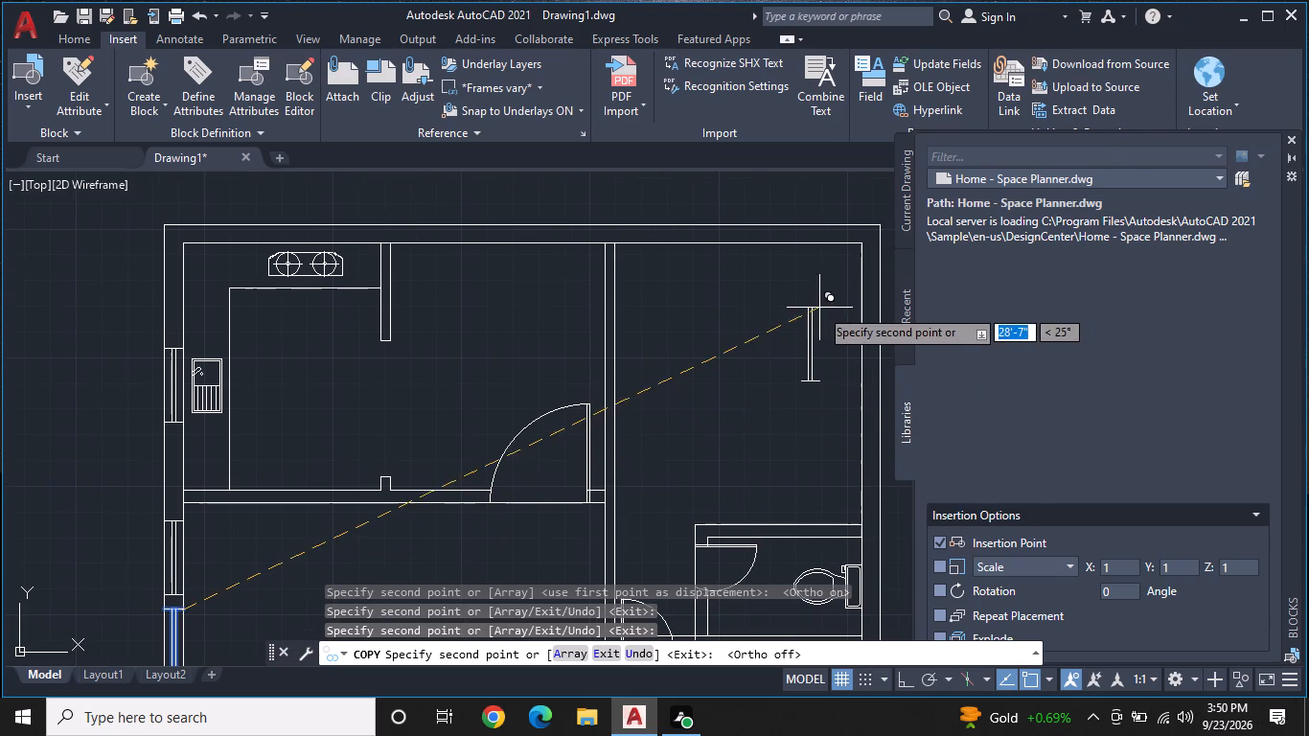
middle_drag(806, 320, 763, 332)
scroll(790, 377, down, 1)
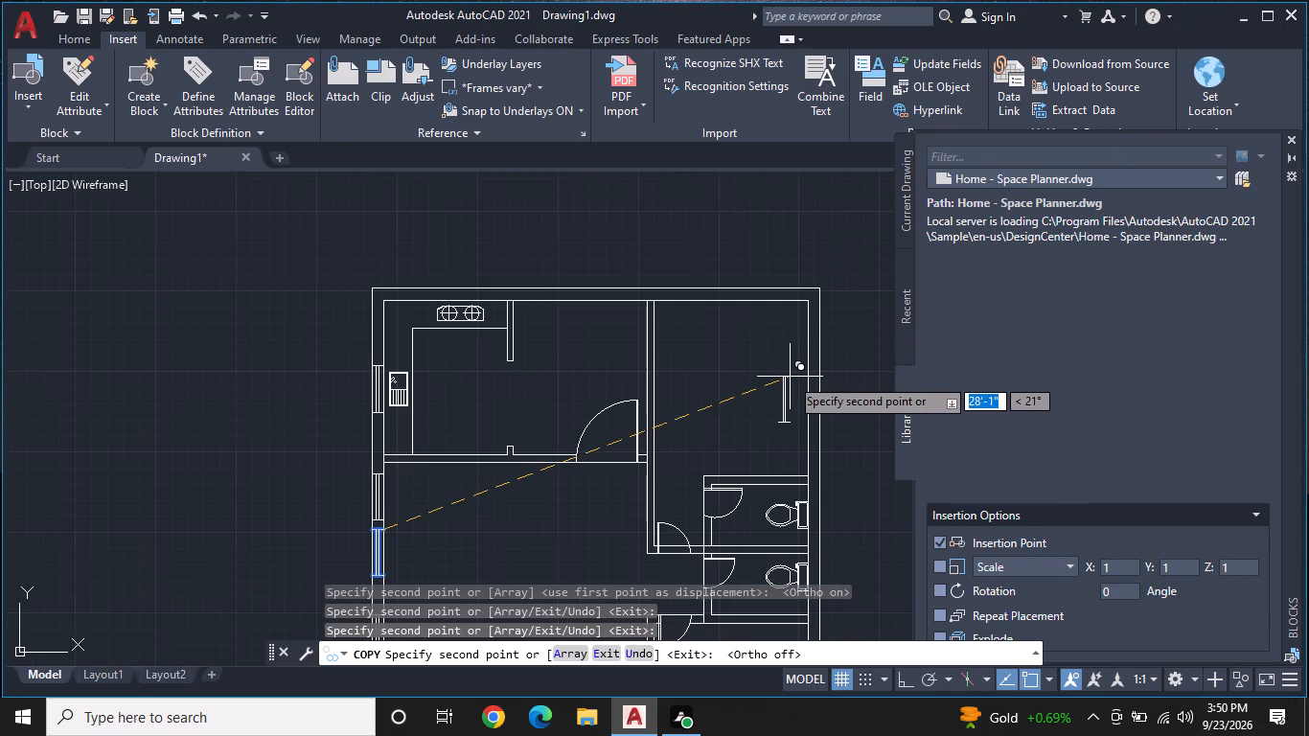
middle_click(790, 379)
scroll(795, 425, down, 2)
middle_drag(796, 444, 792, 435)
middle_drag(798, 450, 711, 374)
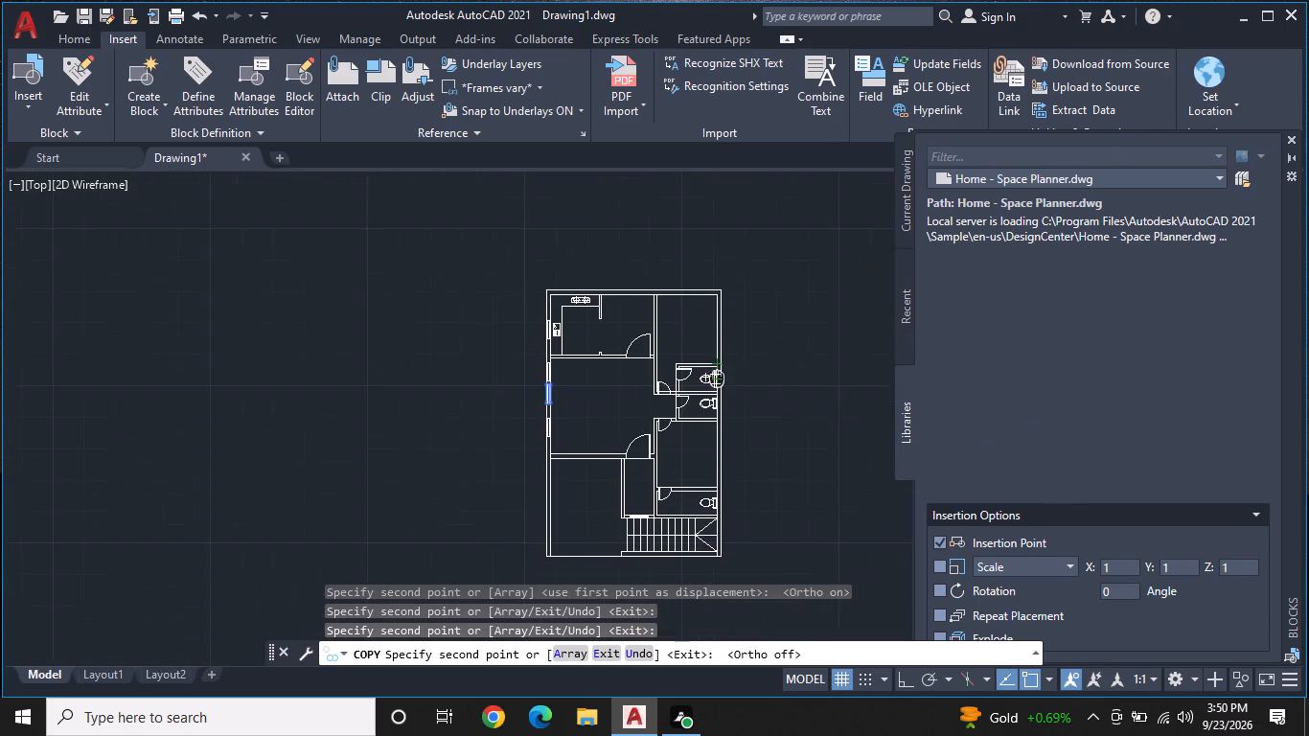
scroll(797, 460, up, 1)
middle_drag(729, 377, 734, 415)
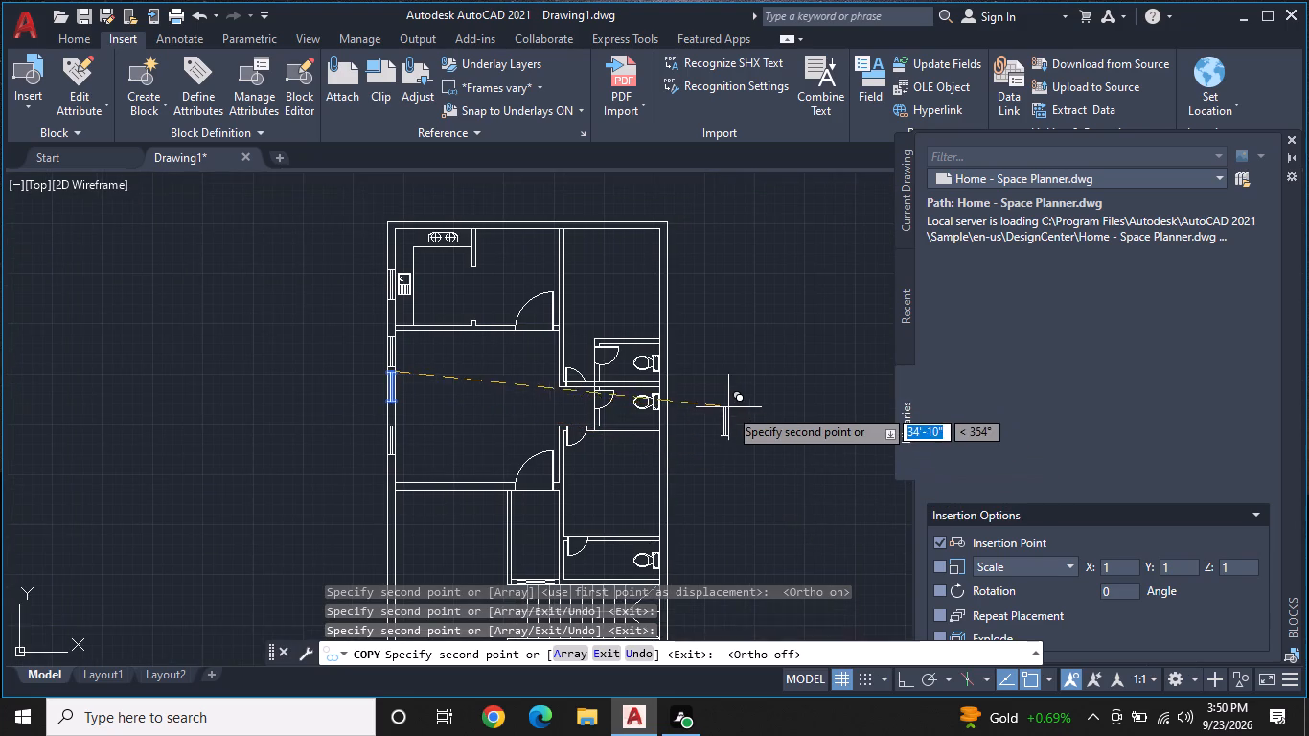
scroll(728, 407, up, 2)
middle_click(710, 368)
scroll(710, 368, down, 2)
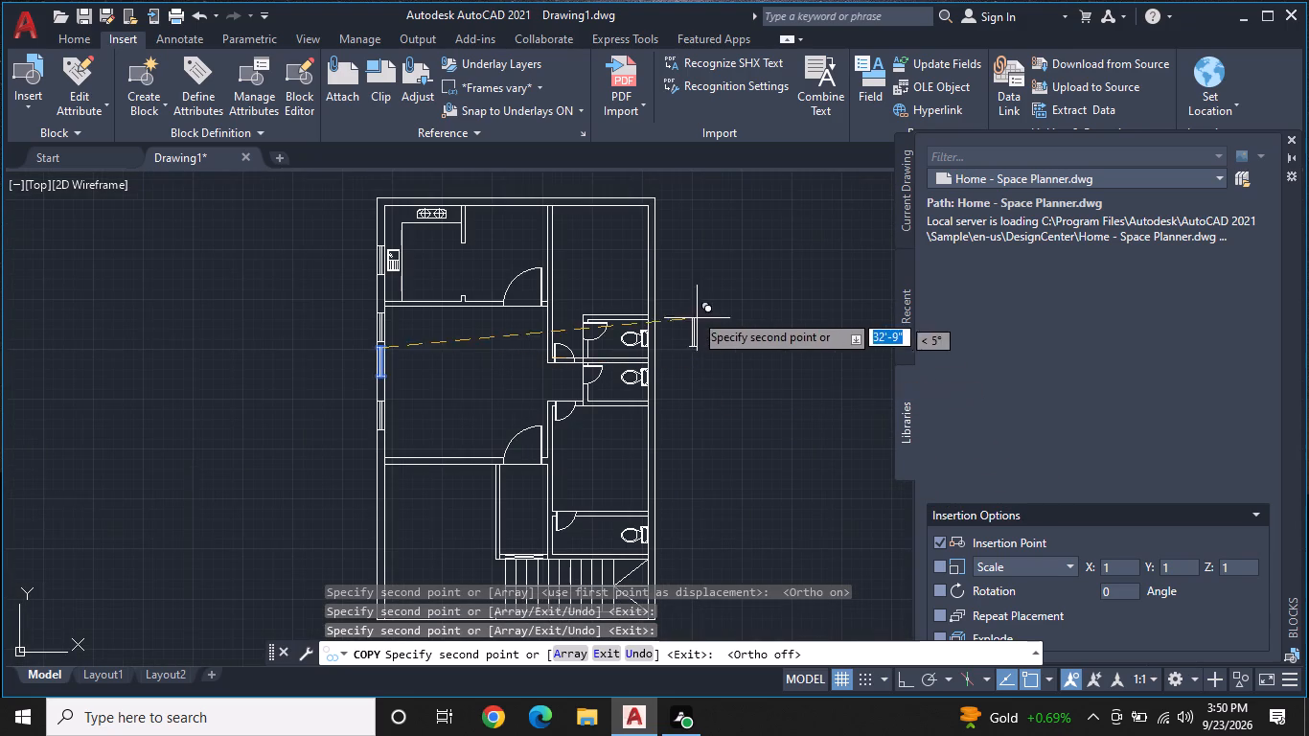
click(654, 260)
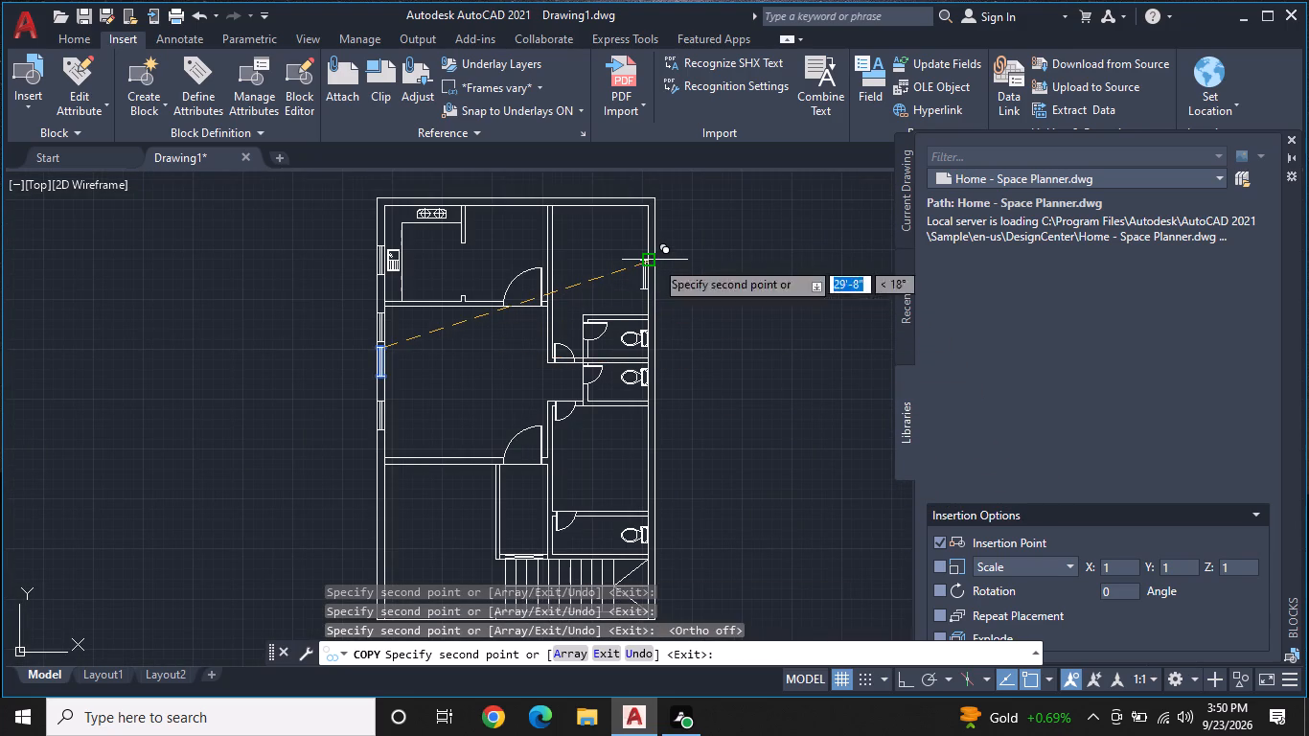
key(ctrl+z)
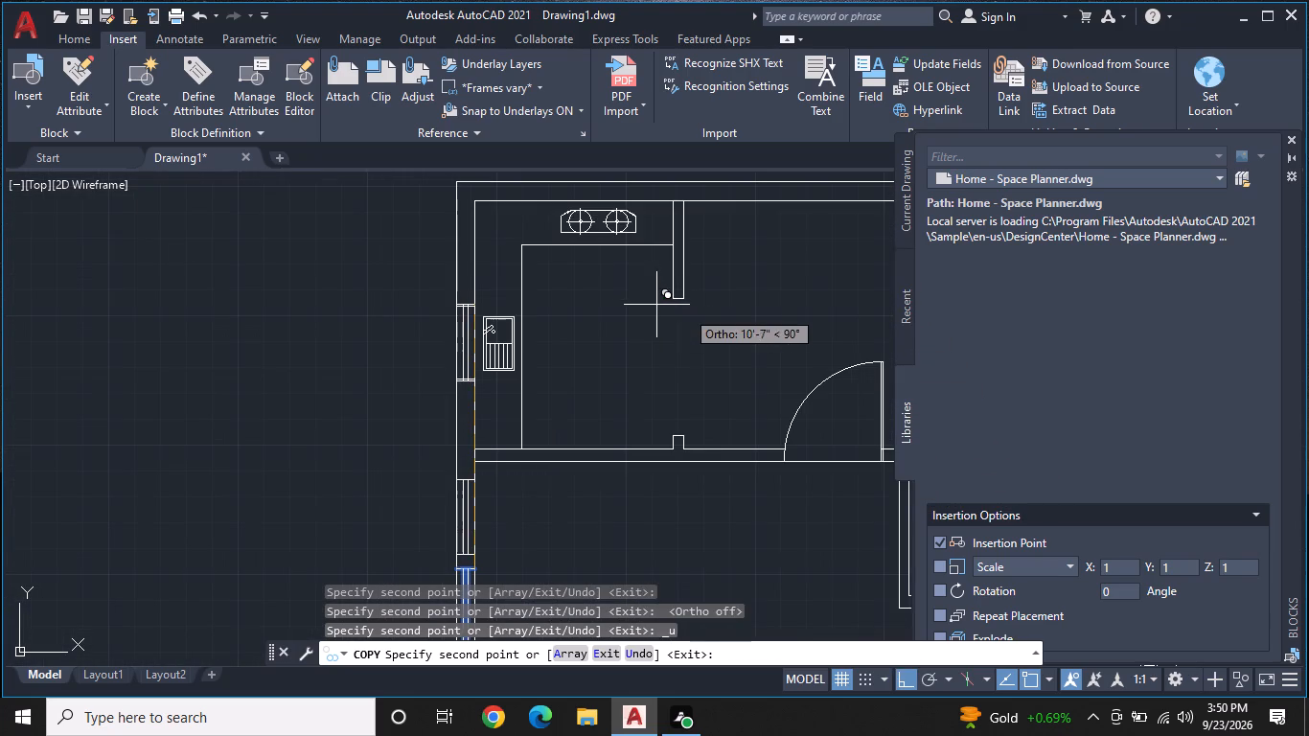
Turn Ortho off and place a window copy in the right outer wall of the upper-right room, its upper corner on the outer face.
scroll(685, 310, down, 2)
middle_click(745, 320)
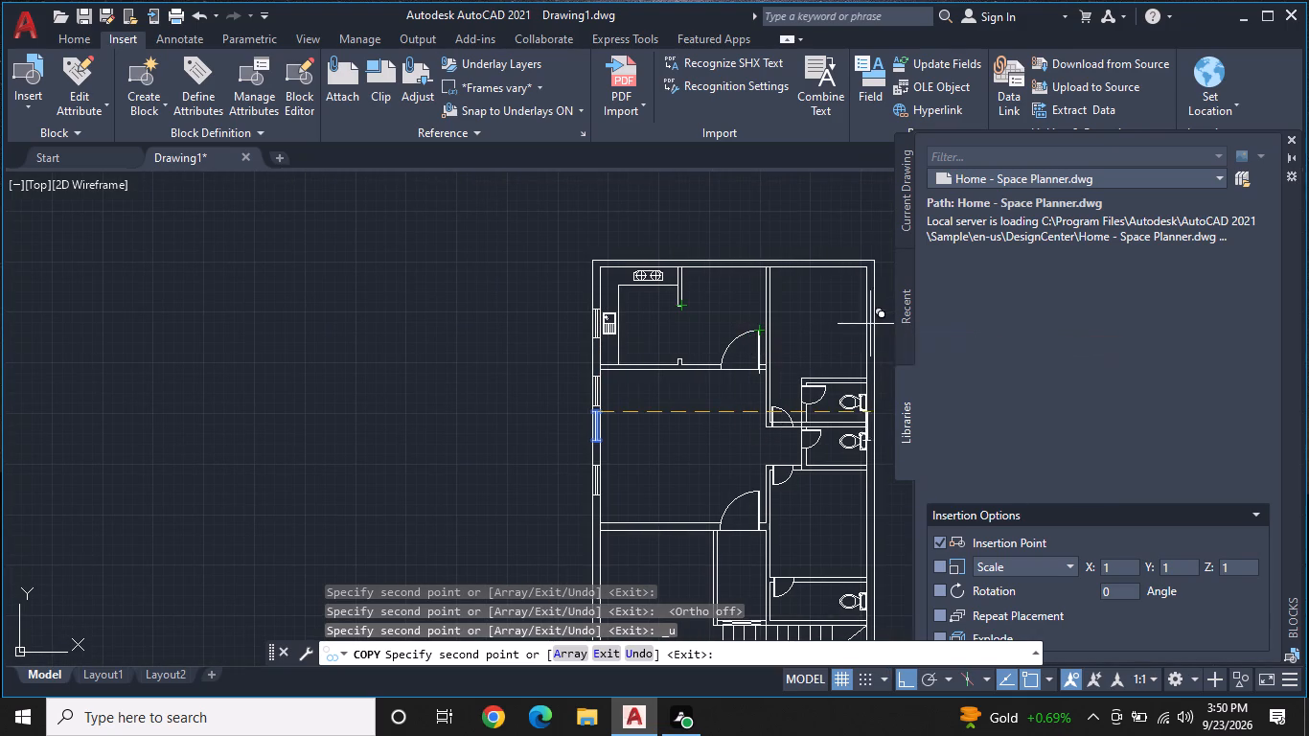
scroll(868, 313, up, 2)
middle_drag(864, 314, 781, 284)
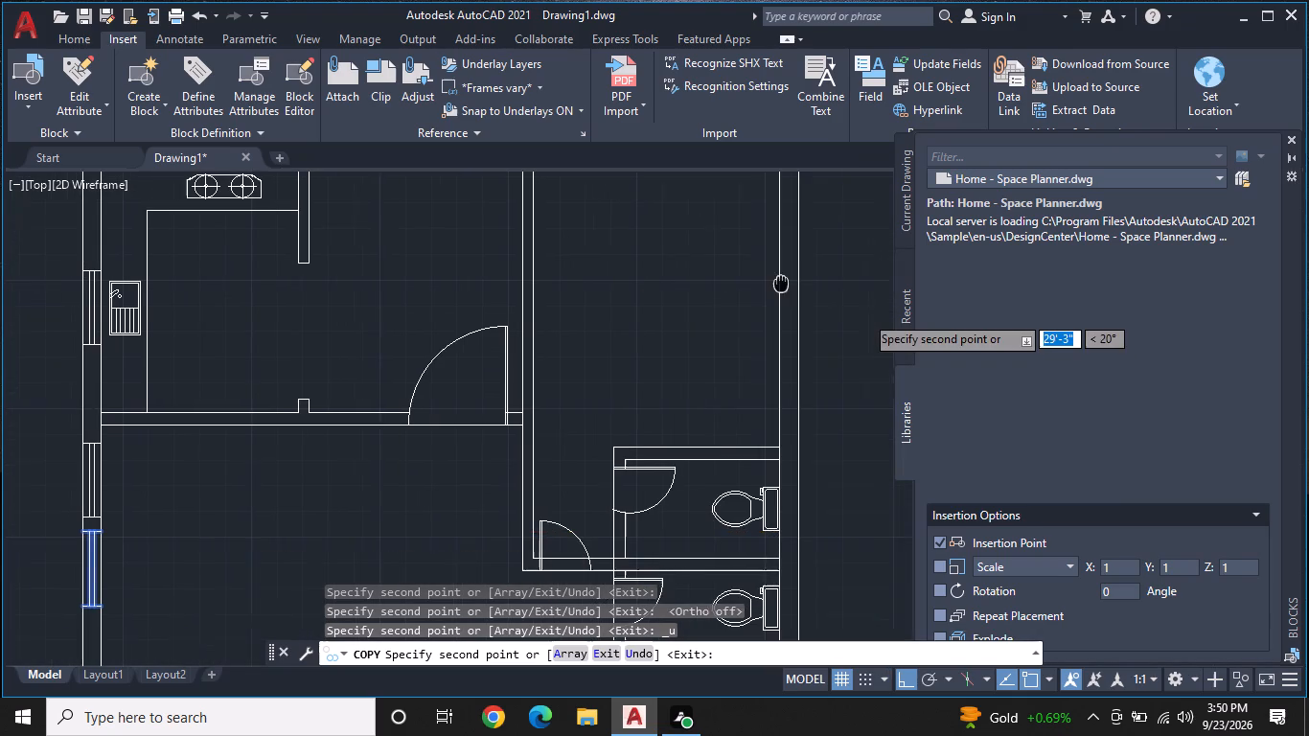
middle_drag(781, 284, 772, 284)
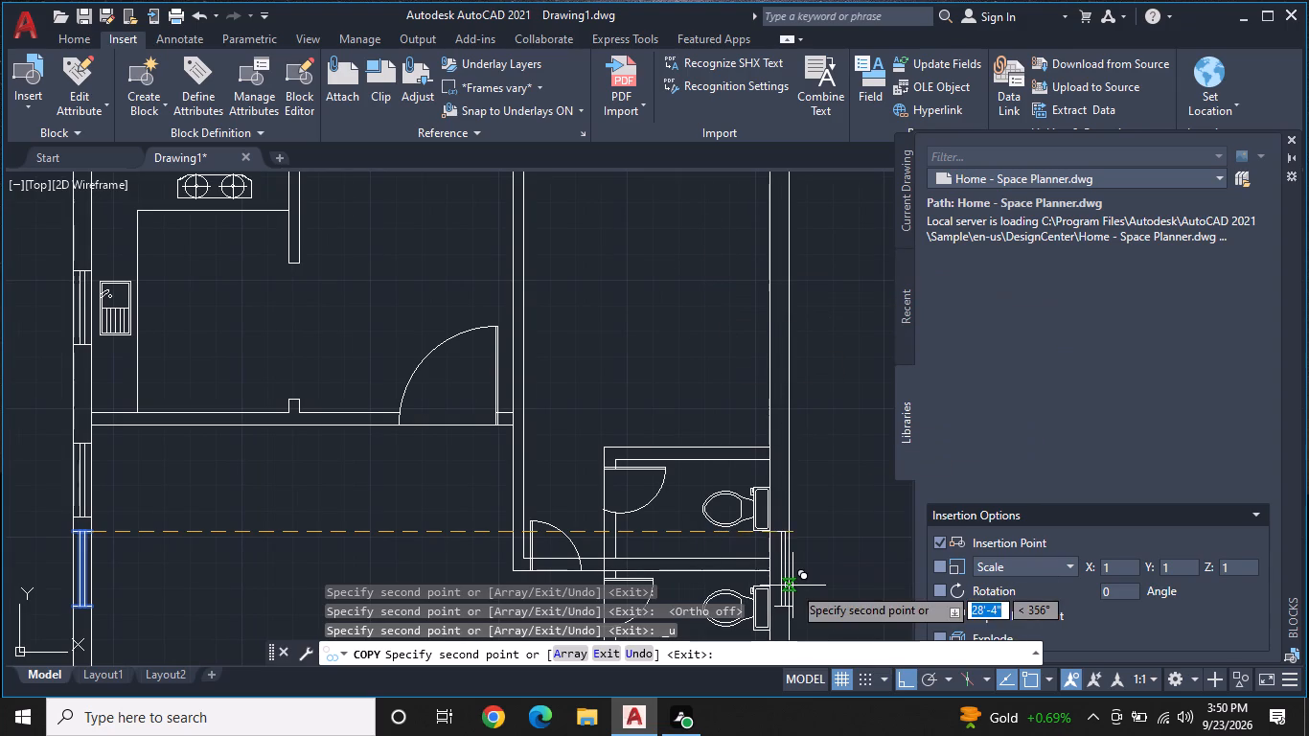
key(F8)
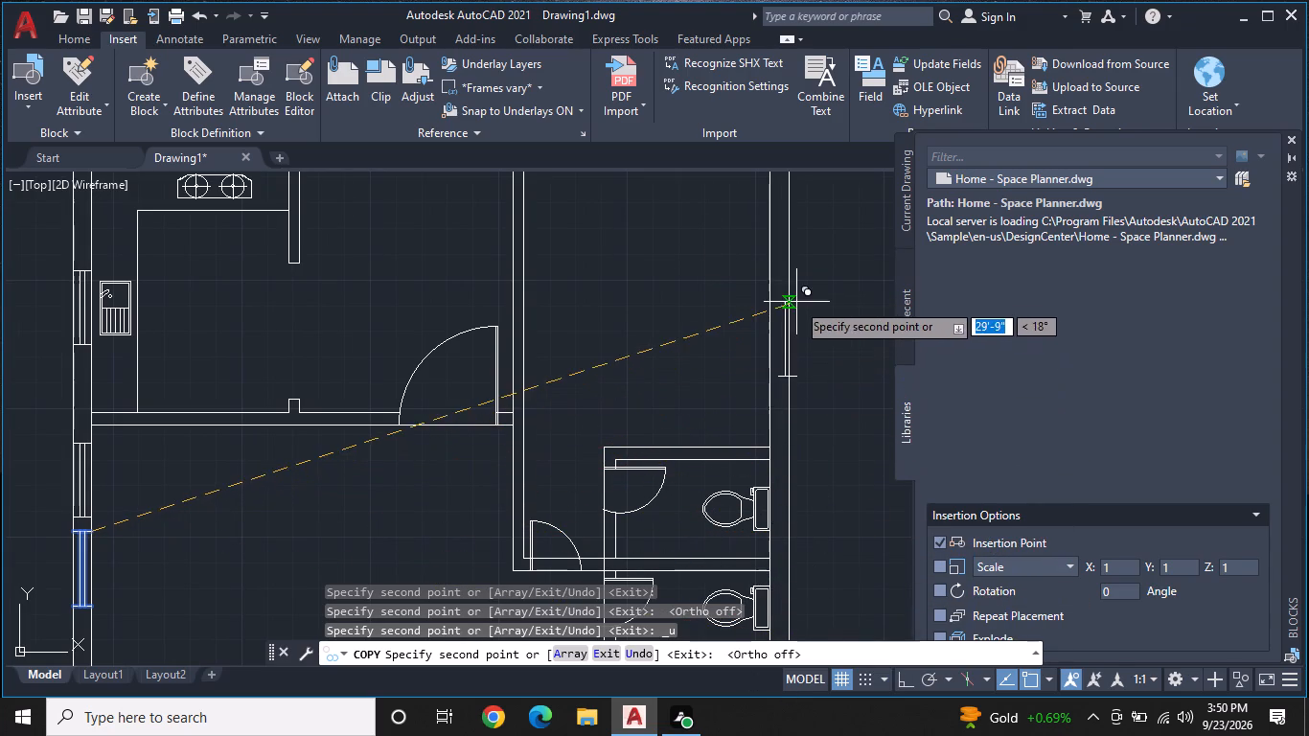
middle_drag(796, 302, 781, 391)
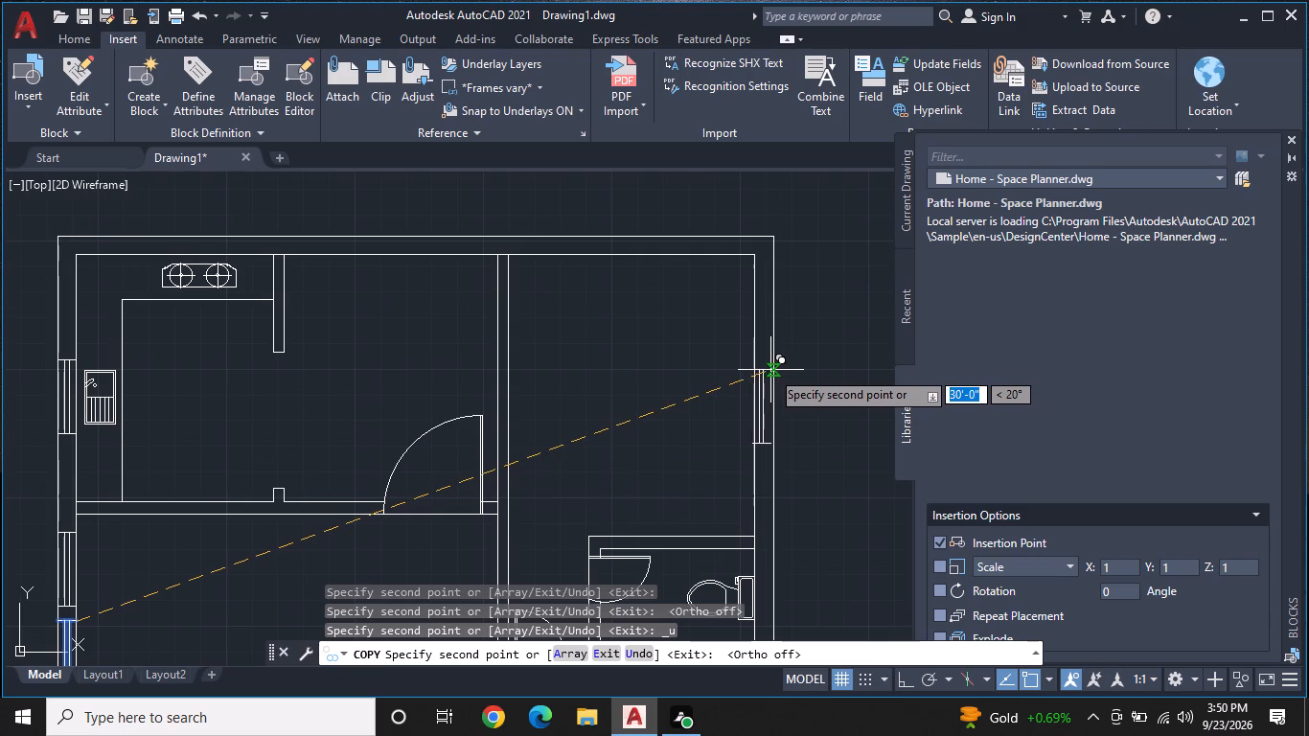
click(774, 366)
Close the Blocks palette to free the drawing area beside the right outer wall while the window copy continues.
scroll(797, 414, down, 2)
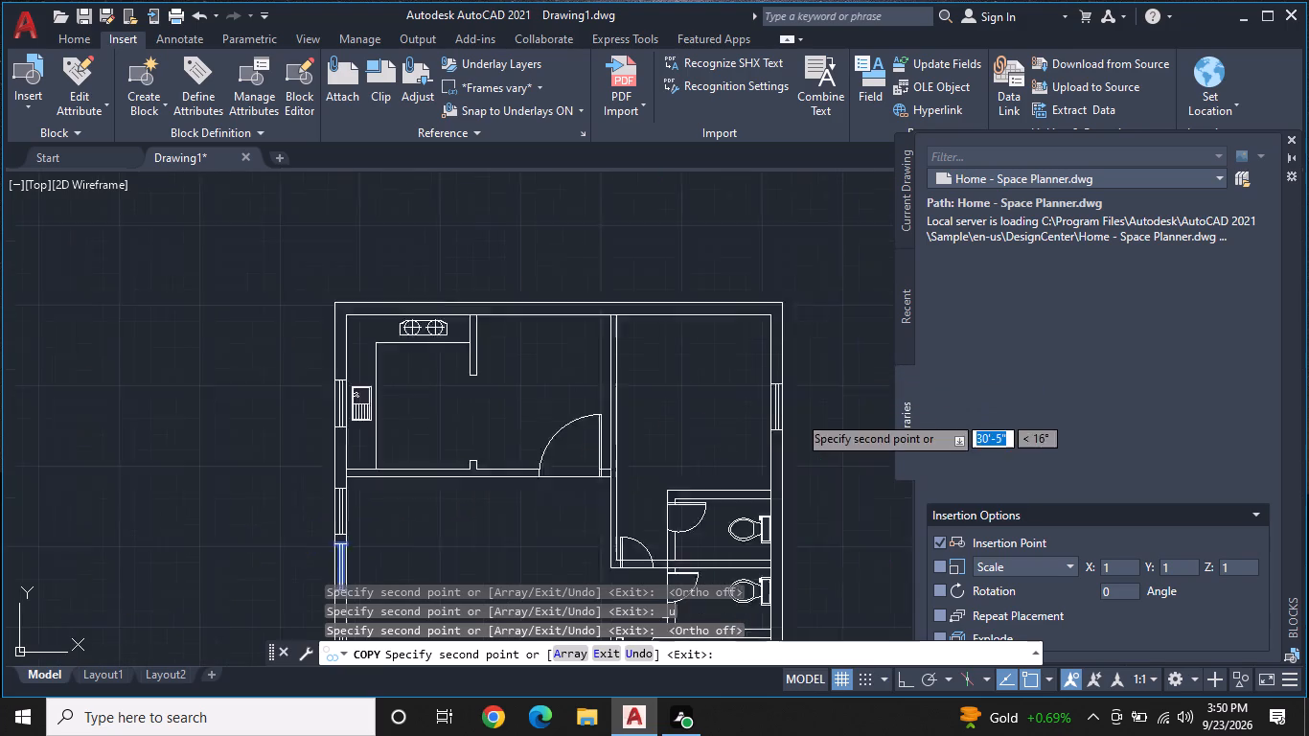
middle_click(801, 432)
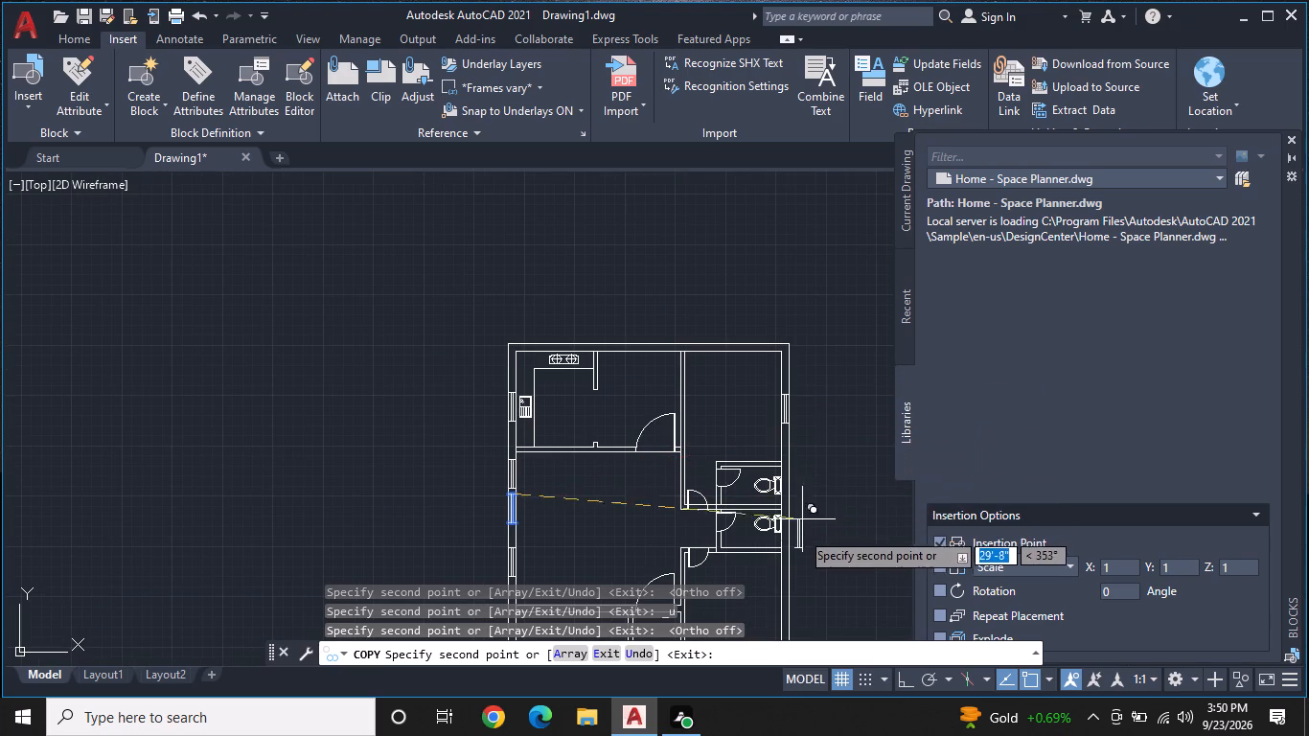
scroll(799, 522, up, 2)
scroll(799, 522, down, 1)
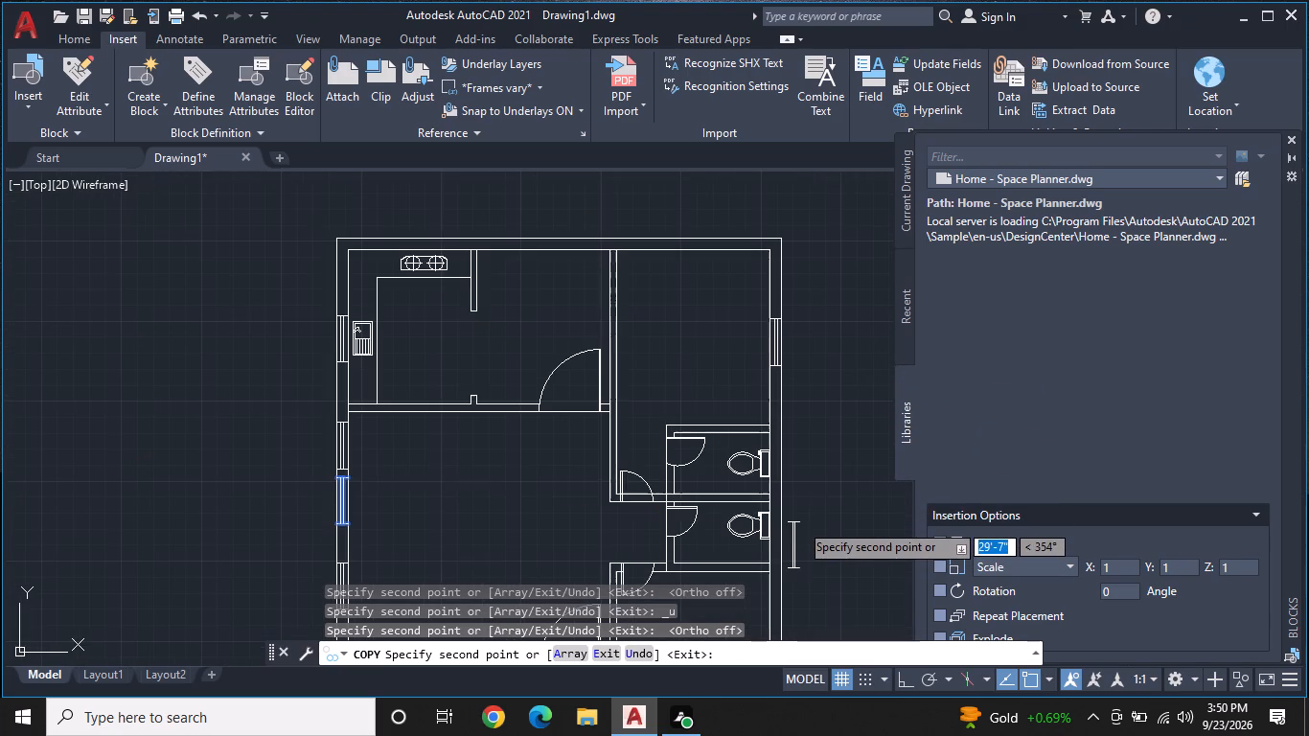
middle_click(798, 528)
scroll(791, 525, down, 1)
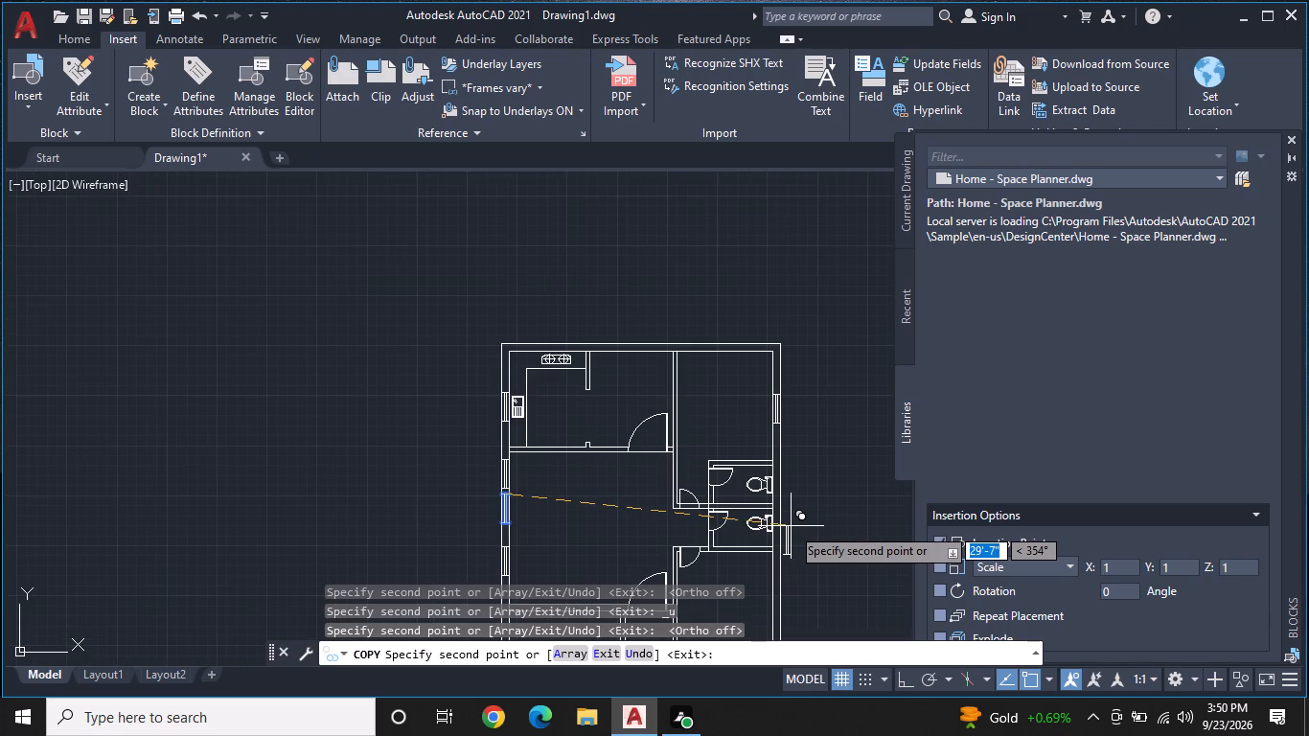
scroll(791, 526, down, 1)
middle_click(791, 526)
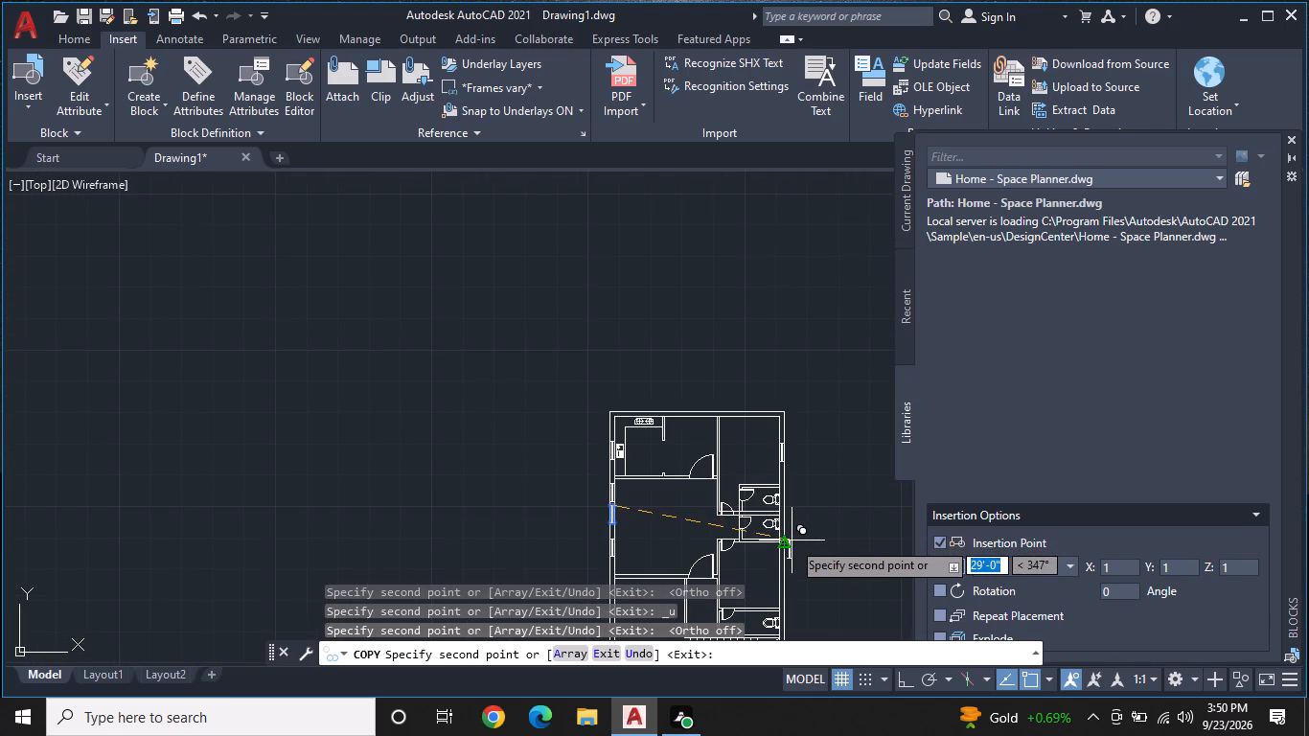
scroll(792, 540, up, 2)
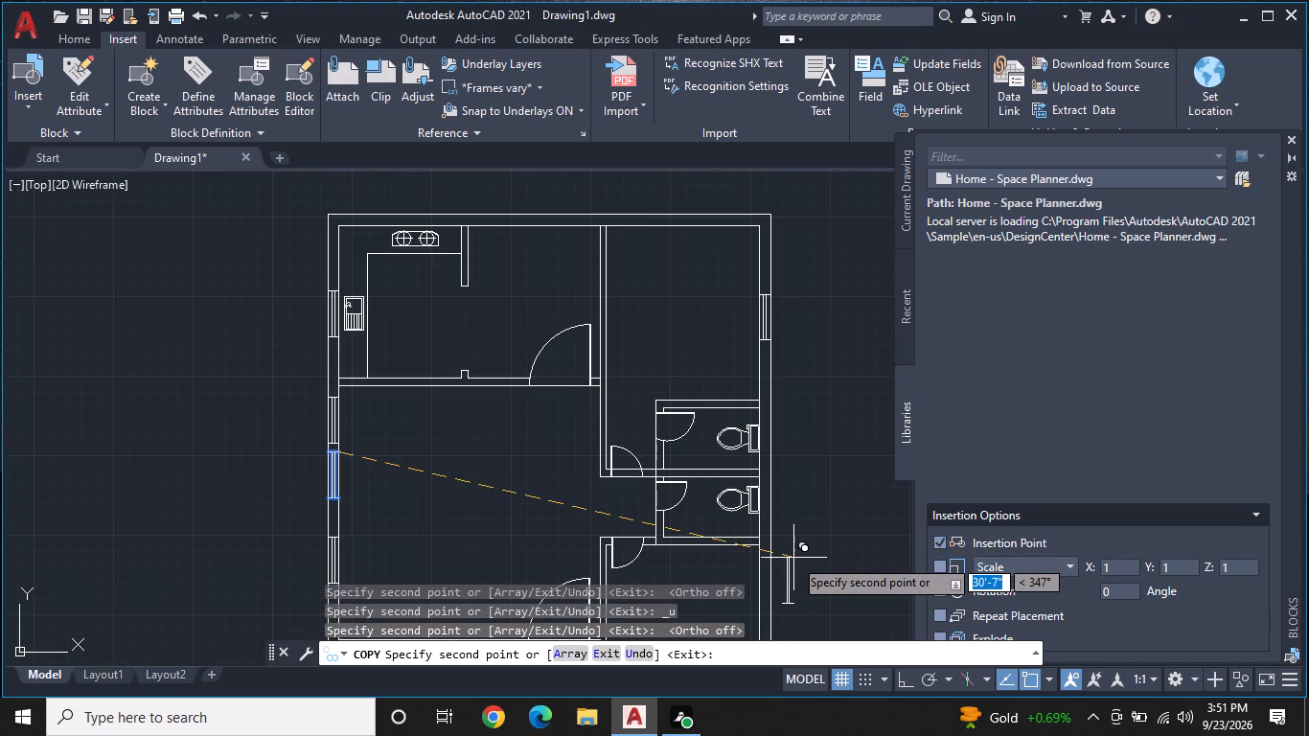
scroll(793, 558, up, 1)
middle_click(793, 558)
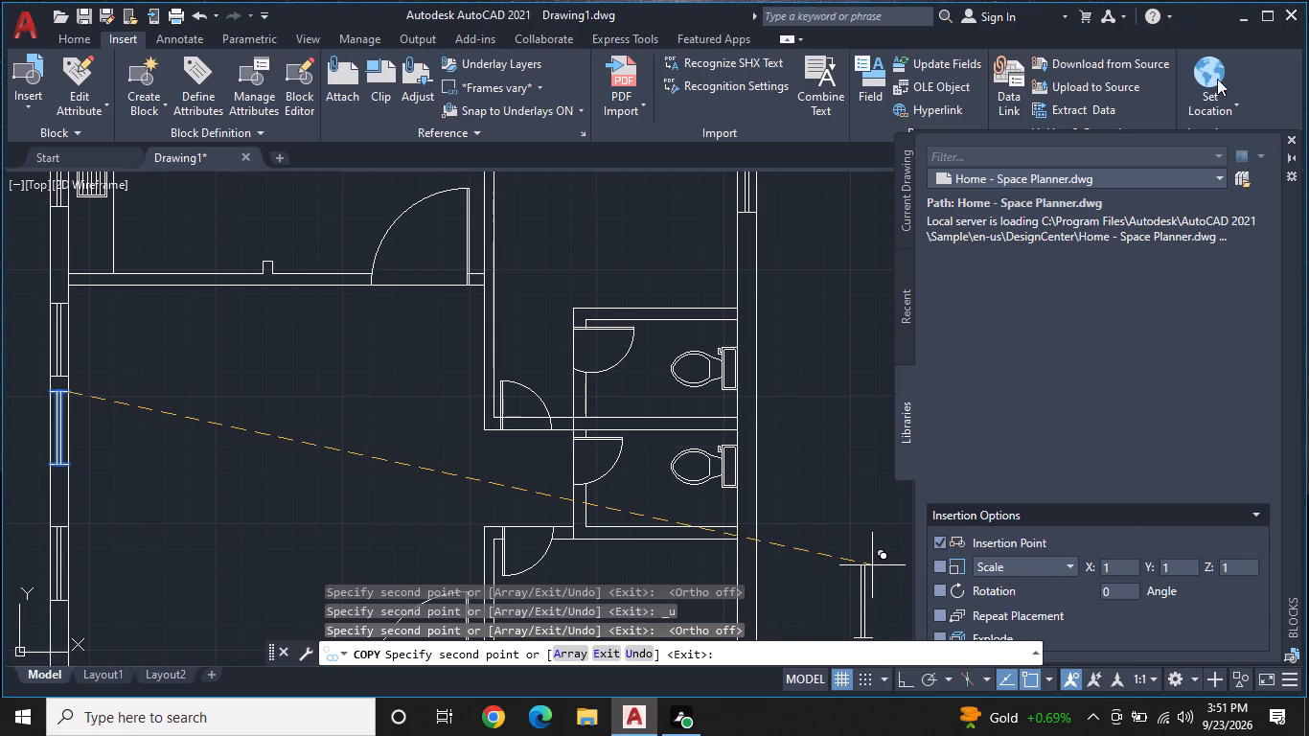
click(1293, 133)
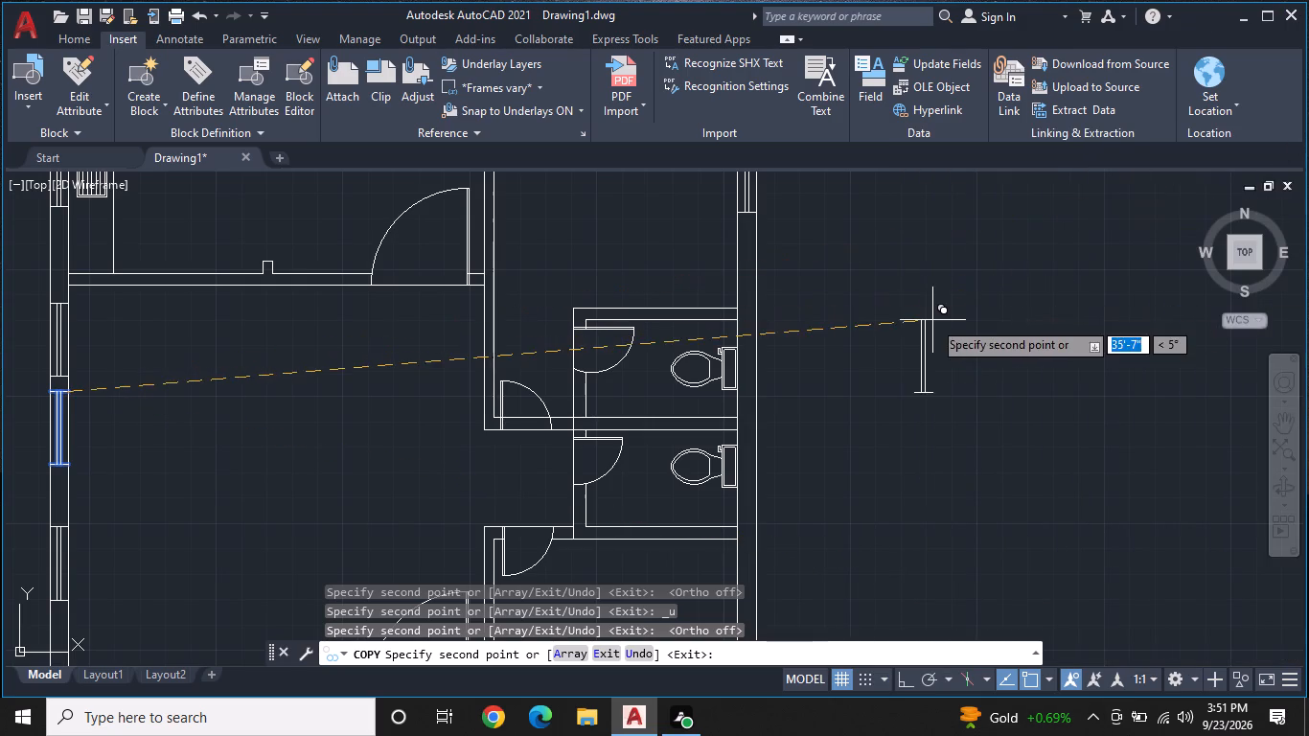
Place a window copy in the right outer wall of the room between the toilets, its upper corner on the outer face.
scroll(850, 322, down, 2)
middle_drag(850, 323, 941, 287)
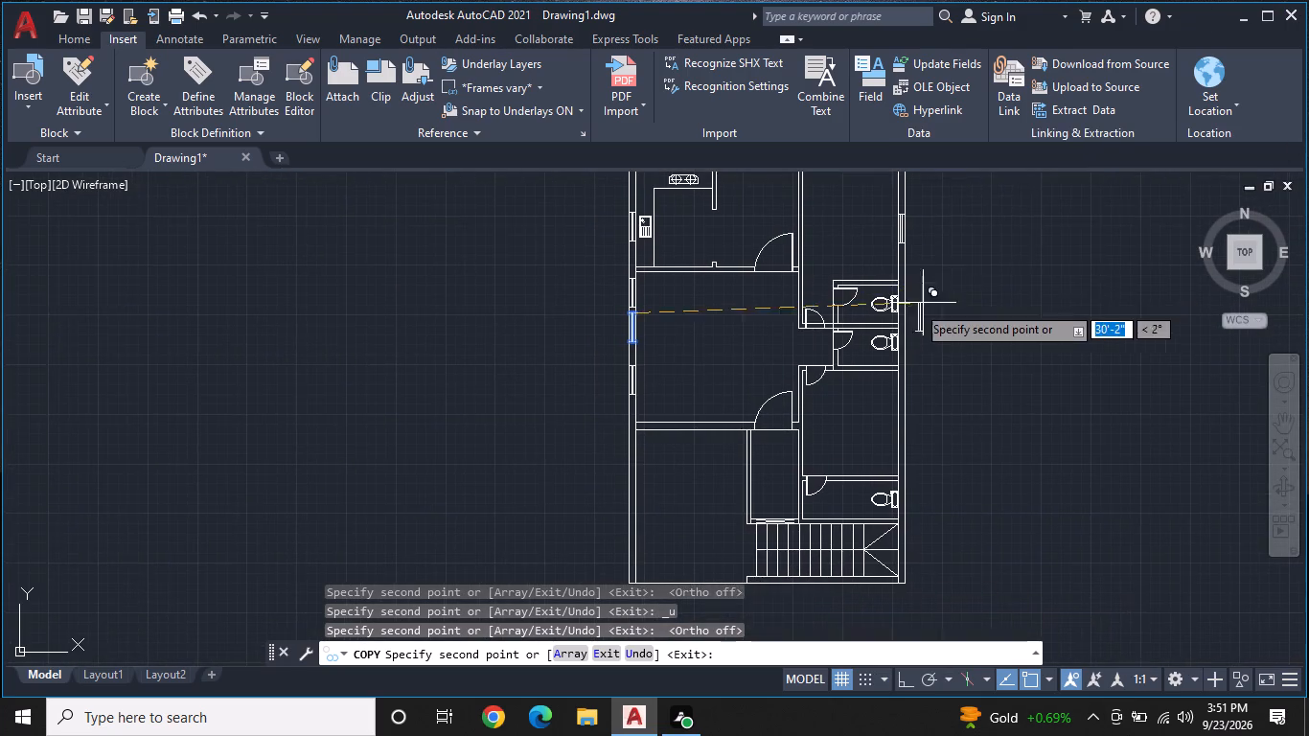
scroll(894, 333, up, 1)
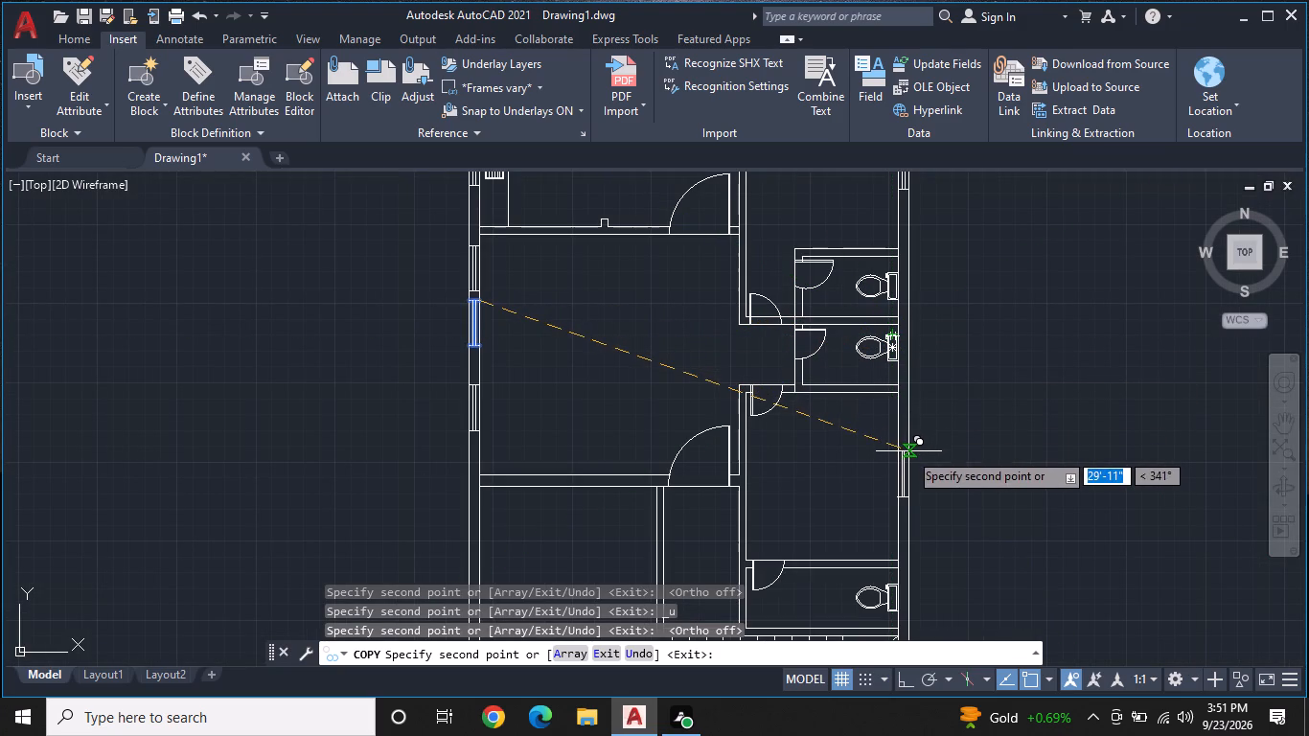
click(908, 453)
Place another window copy in the right outer wall beside the staircase, its upper corner on the outer face, and finish copying.
scroll(945, 419, down, 1)
middle_drag(944, 415, 942, 386)
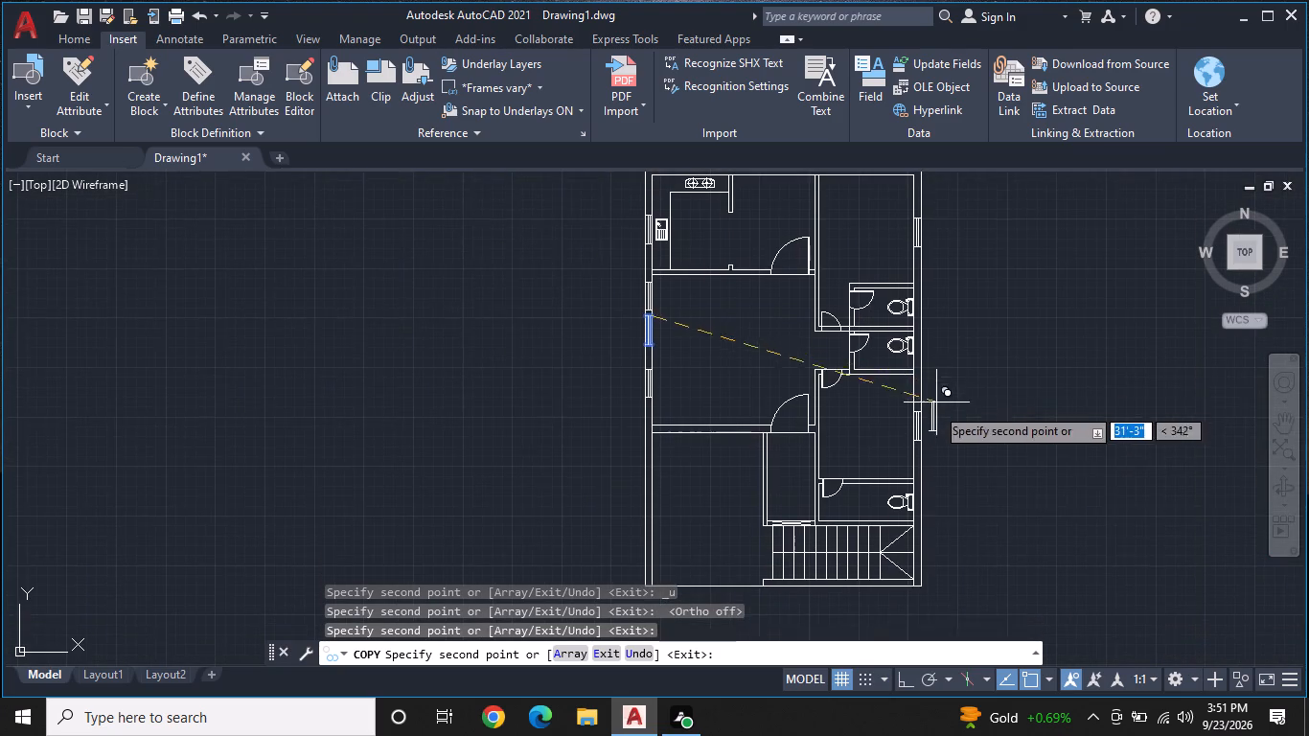
scroll(927, 449, up, 1)
middle_drag(923, 472, 919, 421)
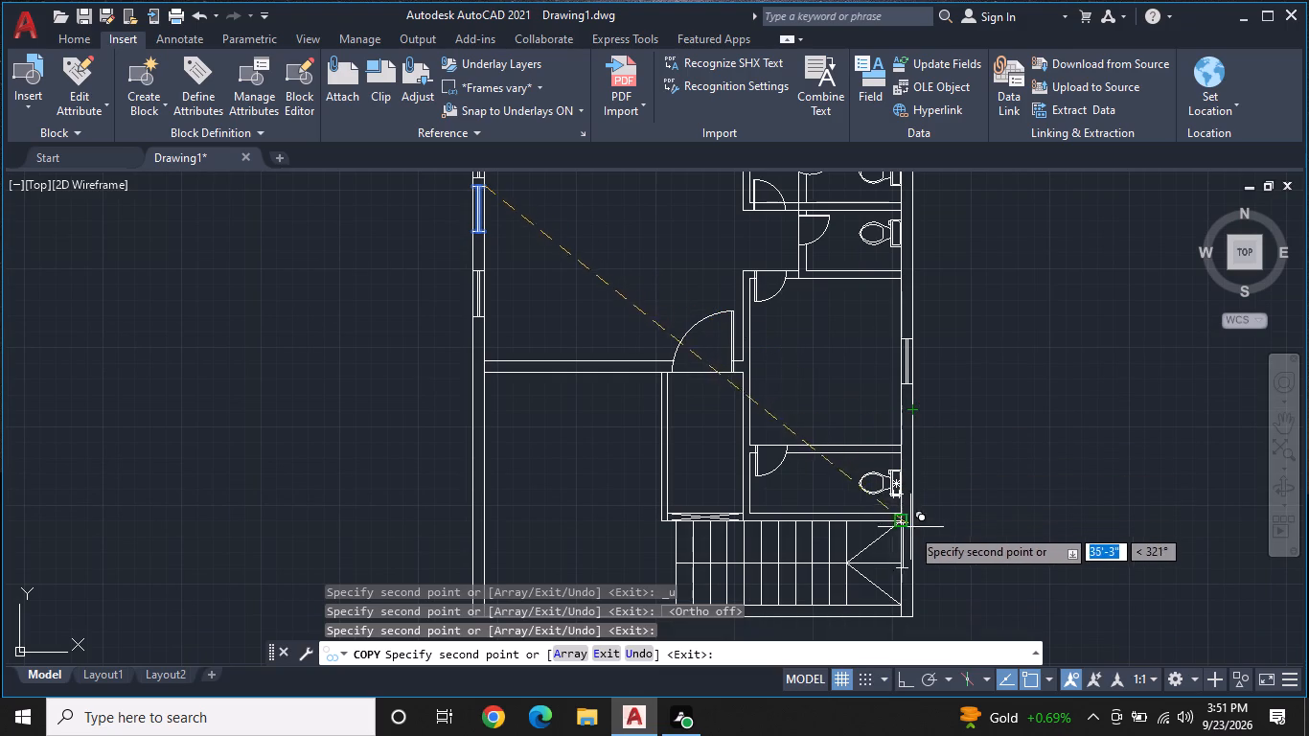
scroll(906, 556, up, 2)
scroll(925, 528, down, 2)
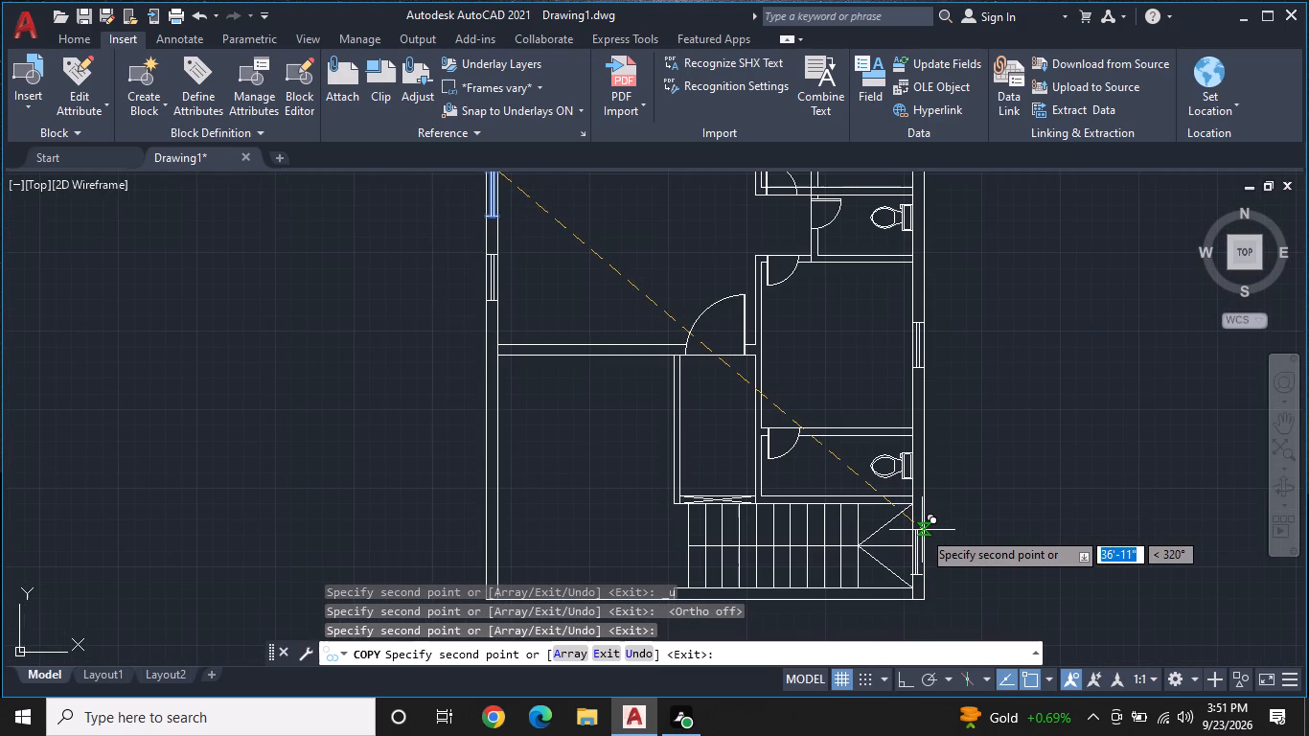
click(925, 523)
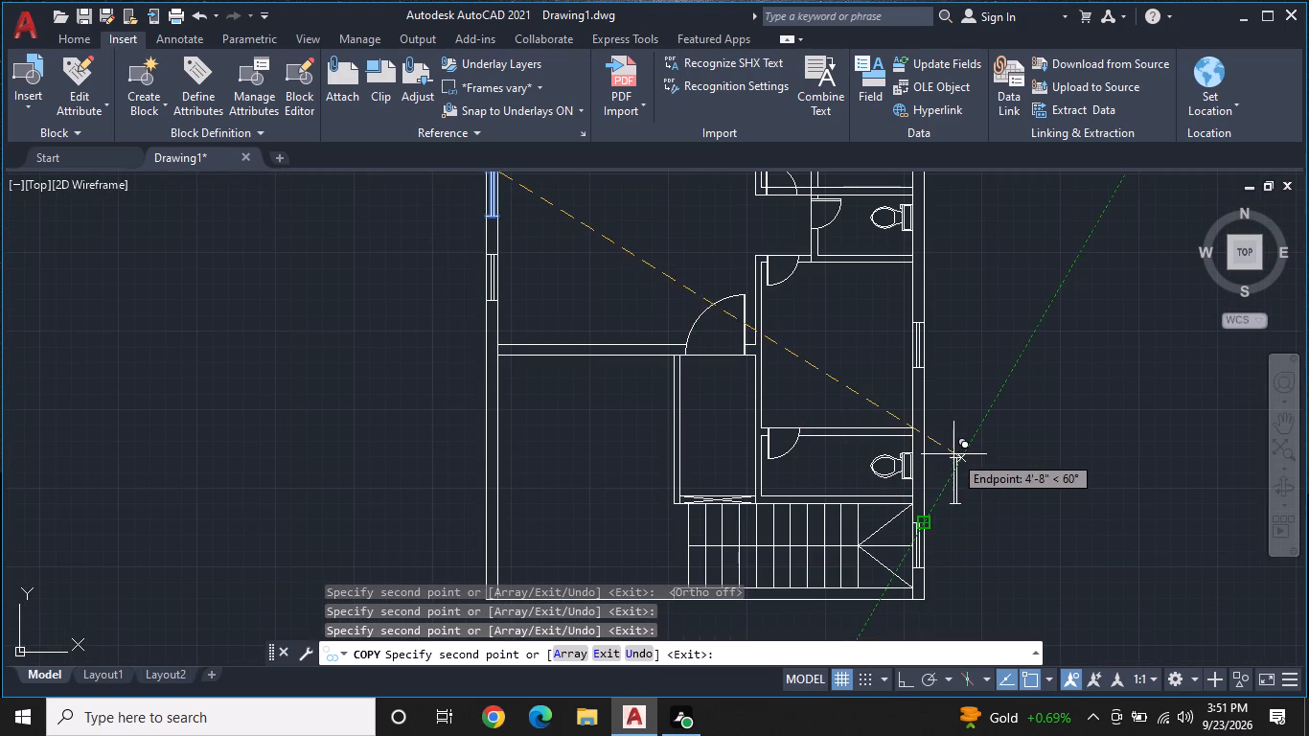
key(Escape)
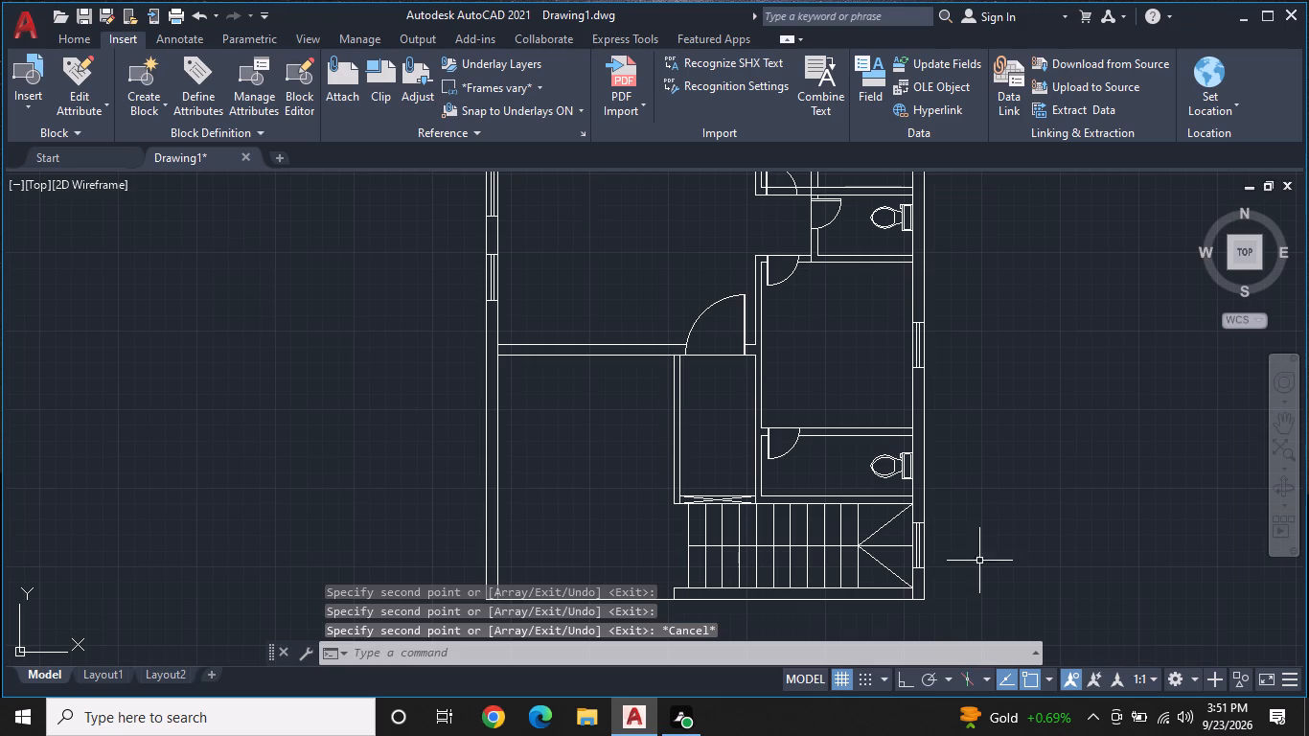
Draw a 9" line straight across the right outer wall just above the tank of the toilet beside the staircase.
scroll(954, 485, up, 1)
middle_drag(953, 482, 952, 481)
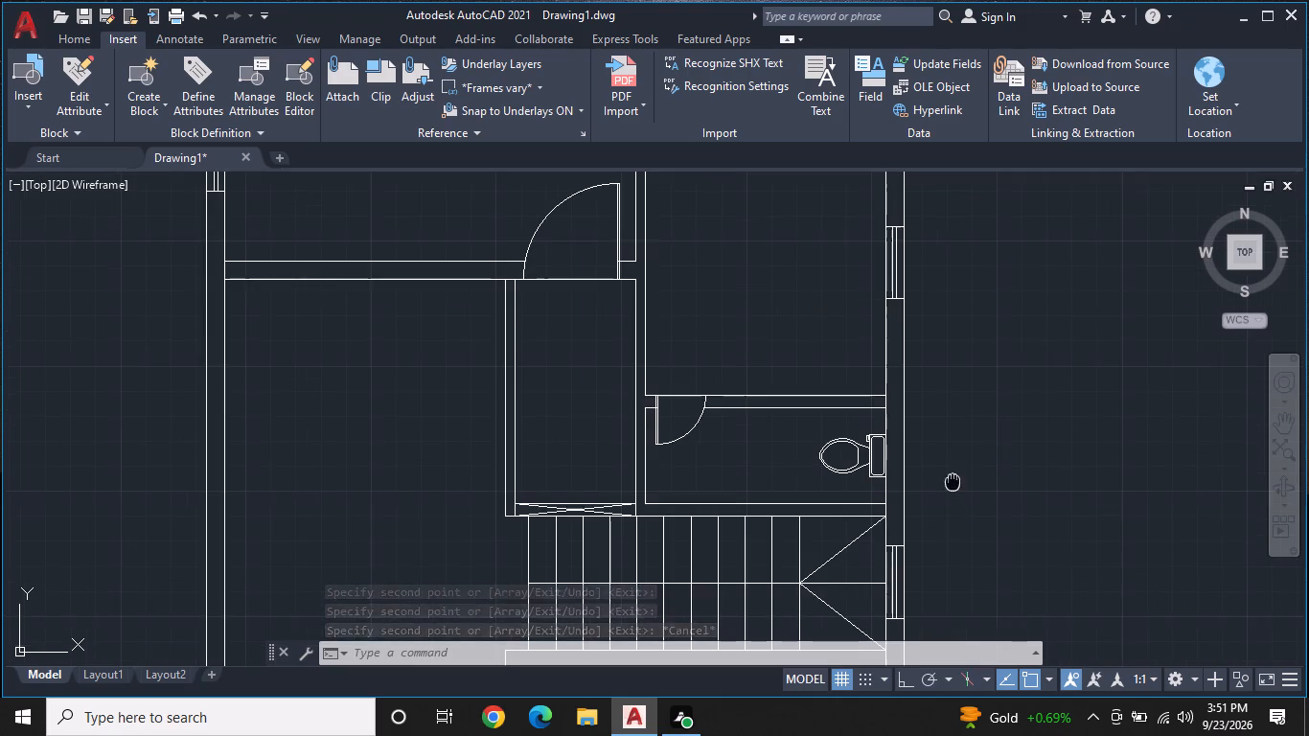
middle_drag(952, 481, 890, 356)
scroll(845, 323, up, 1)
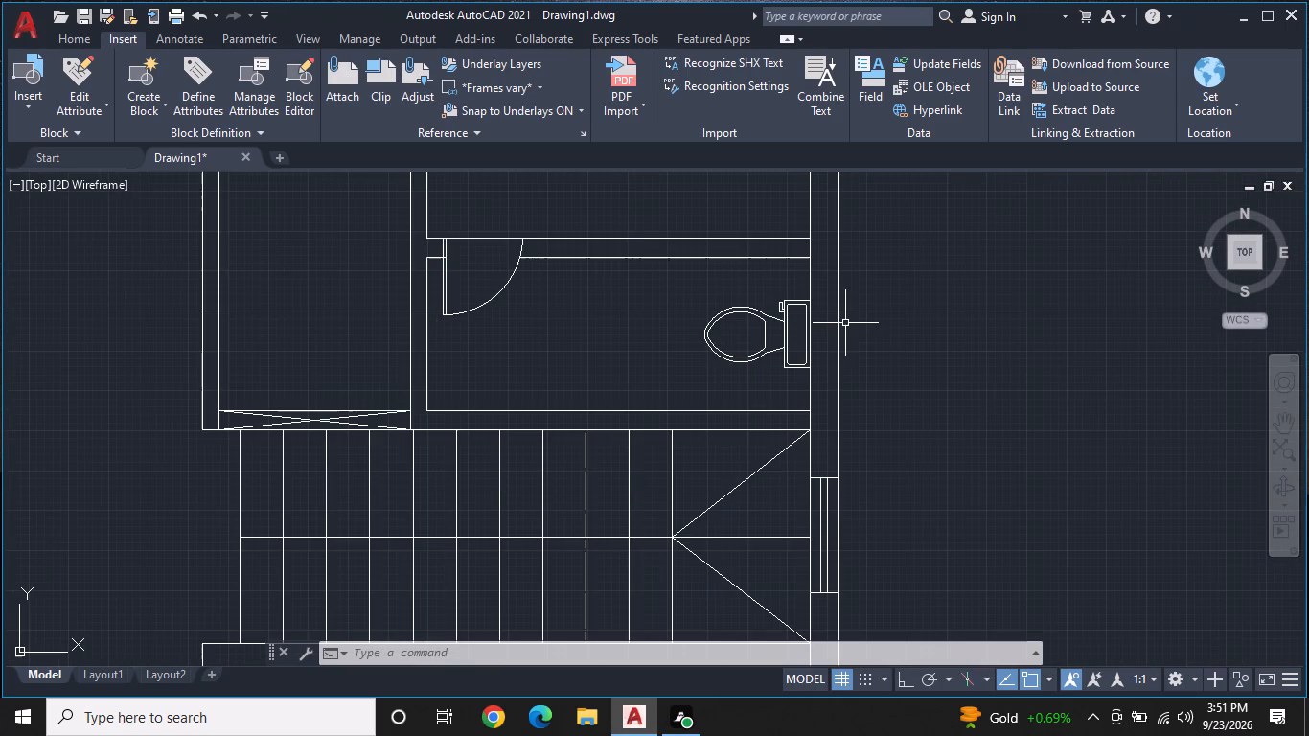
text(L)
key(space)
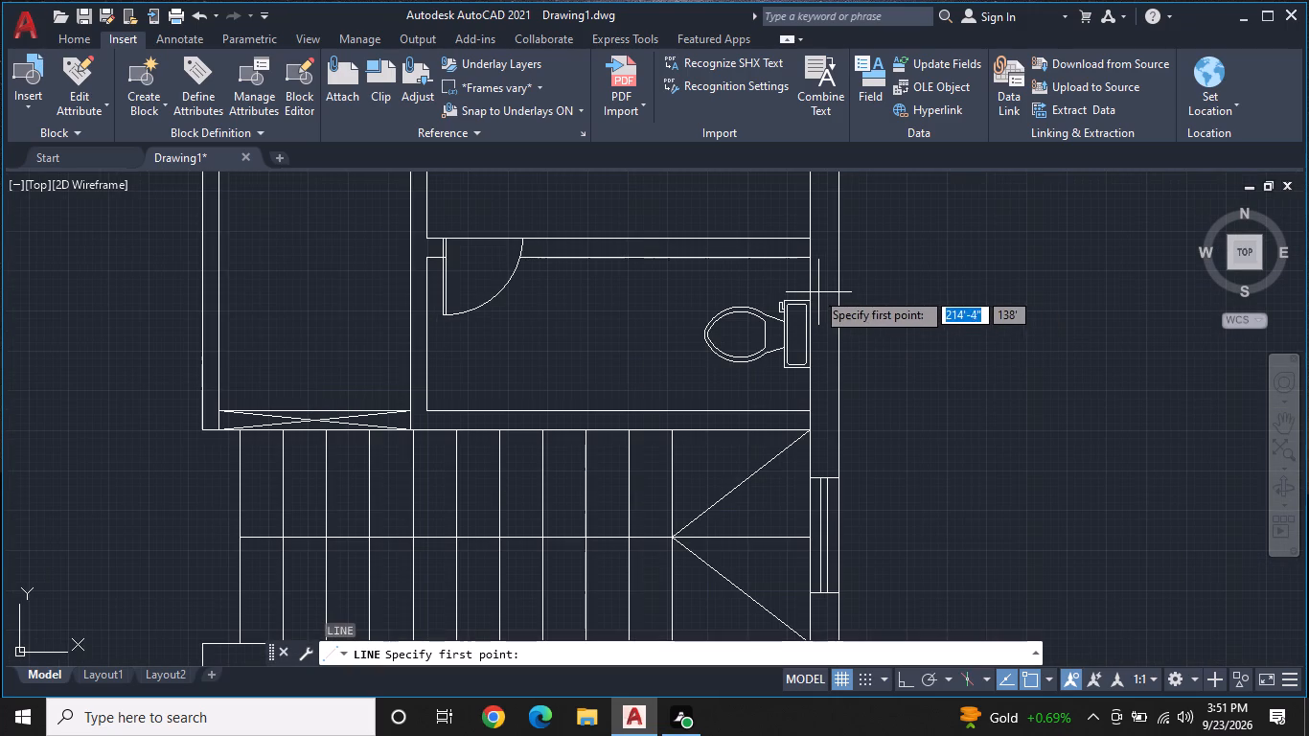
click(808, 290)
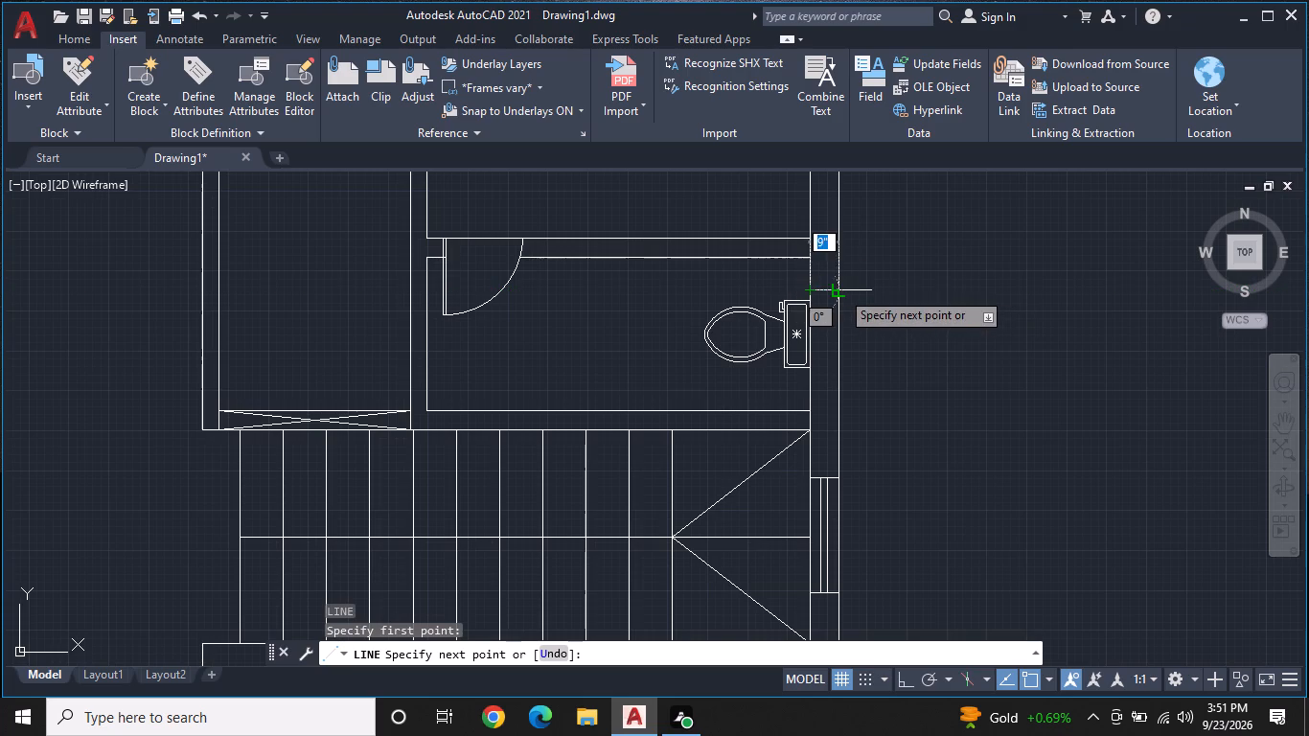
click(840, 290)
key(space)
Draw a line down the wall's middle from the cross line to just below the toilet tank, and close it with a 9" line across the wall.
scroll(829, 288, up, 1)
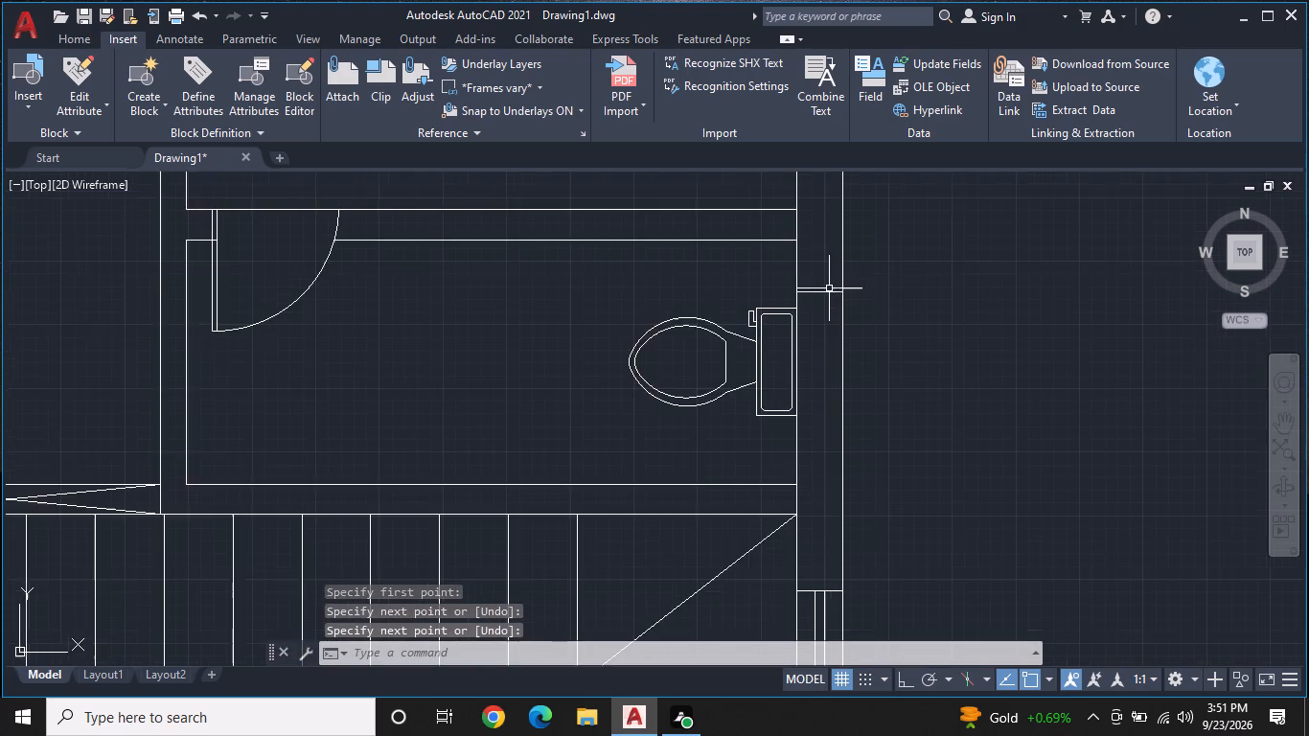
scroll(829, 288, up, 1)
key(space)
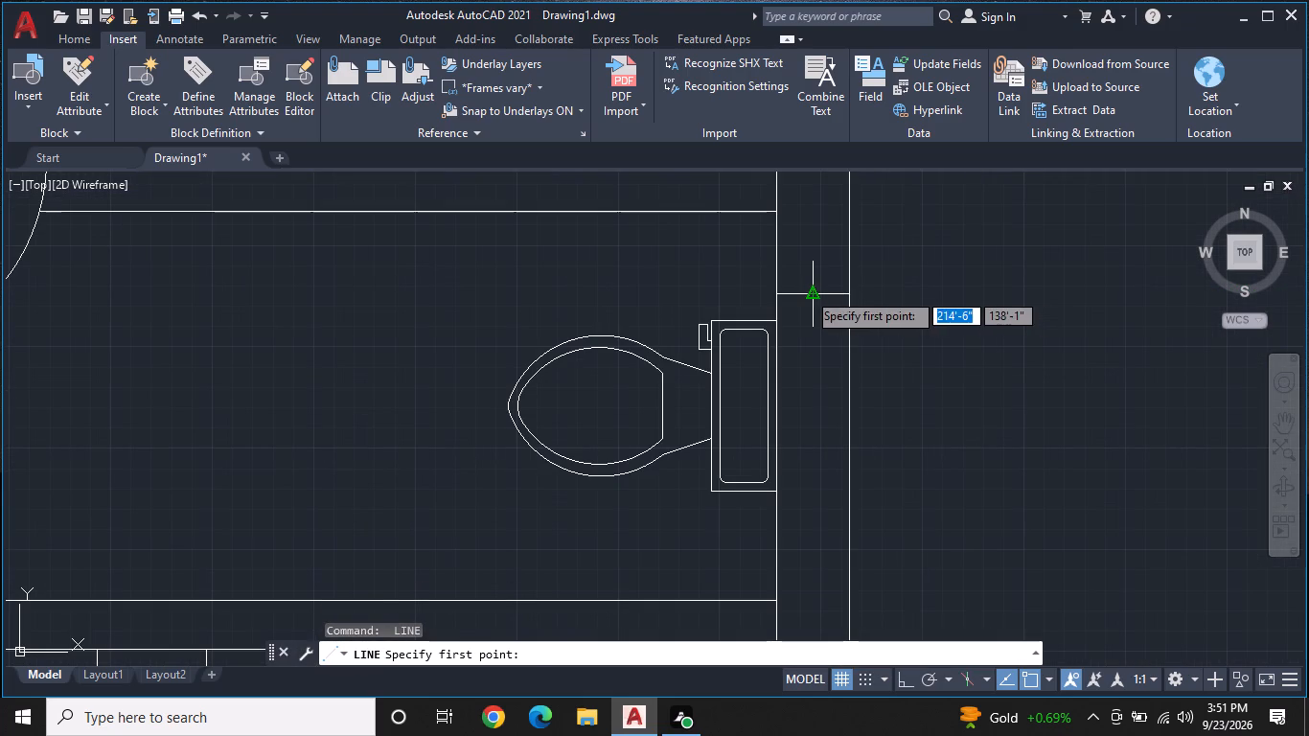
click(807, 291)
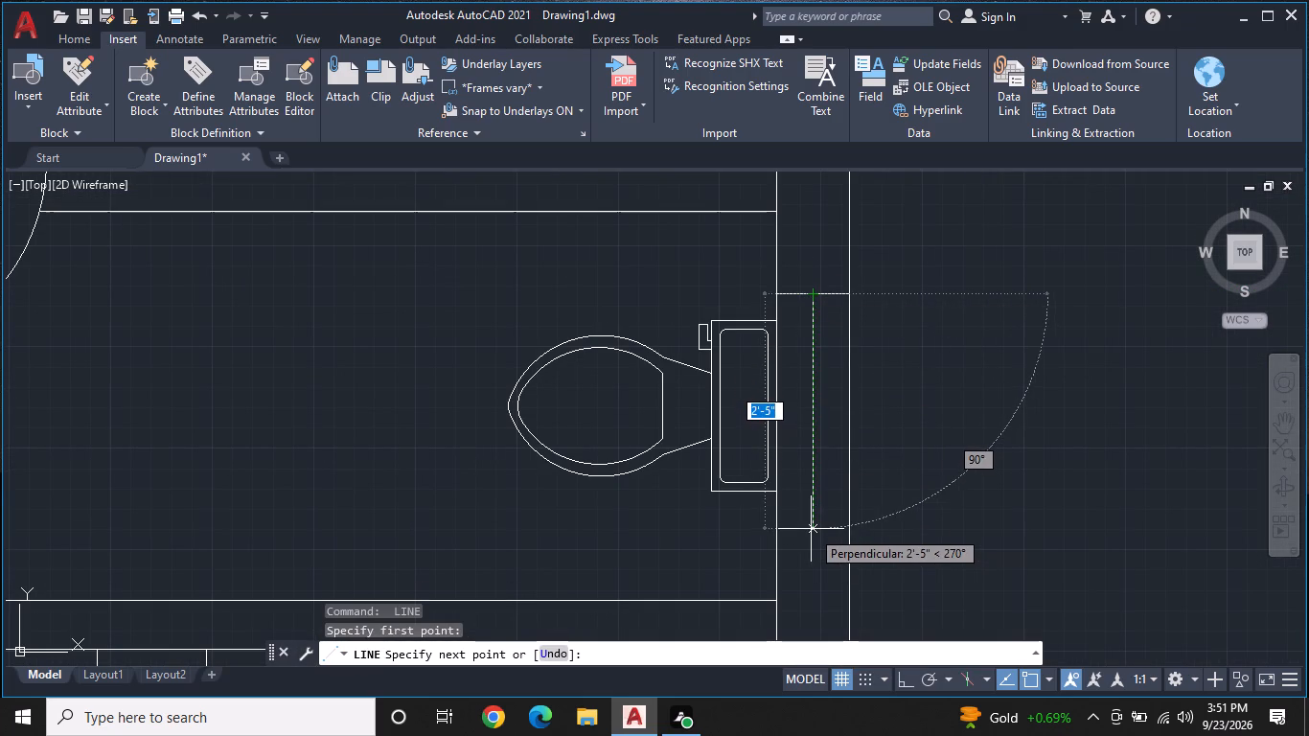
click(813, 519)
click(772, 520)
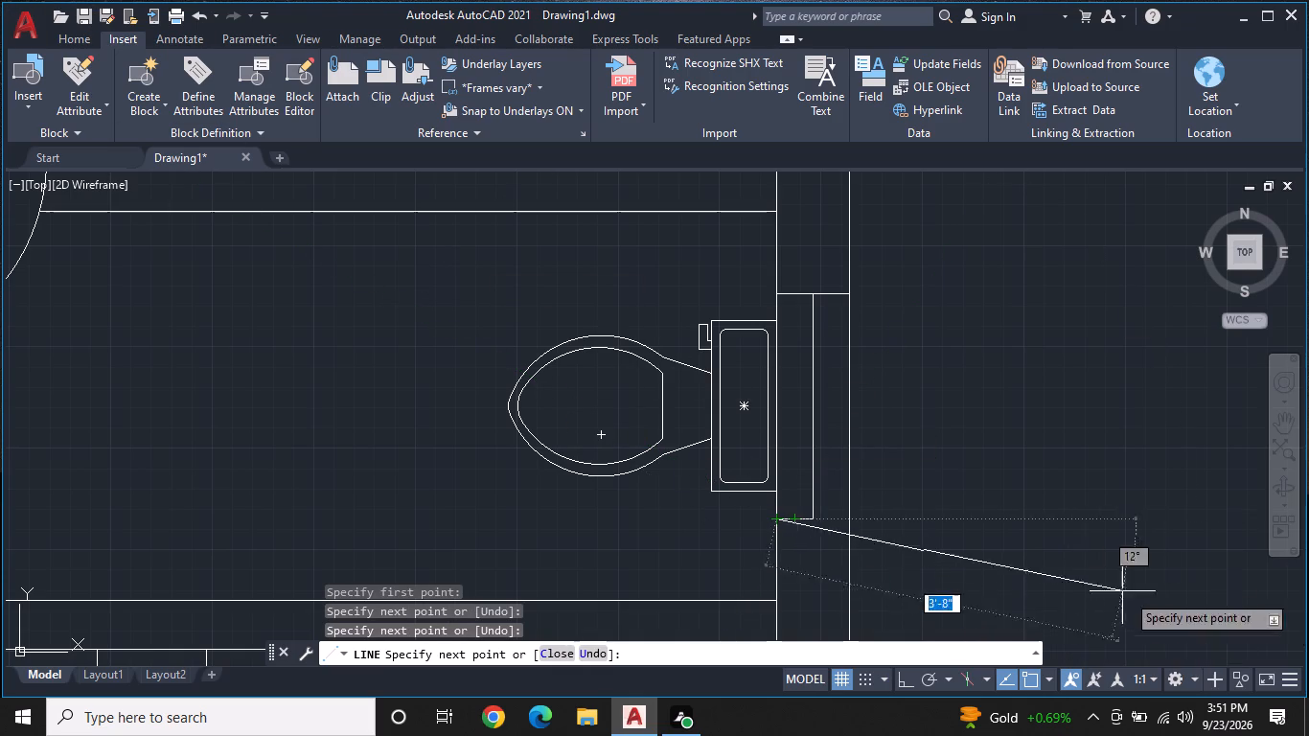
click(847, 518)
key(Escape)
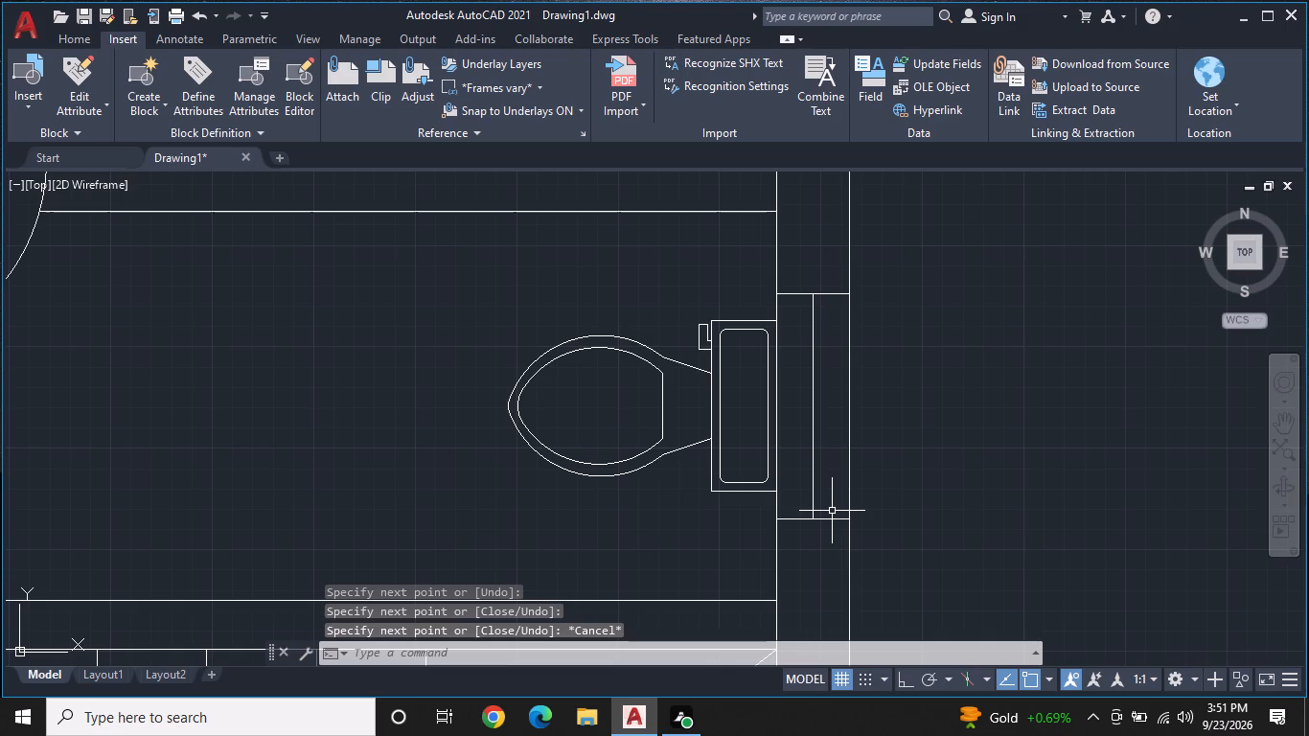
Offset the small window's middle line 1" to each side.
key(o)
text(F)
key(space)
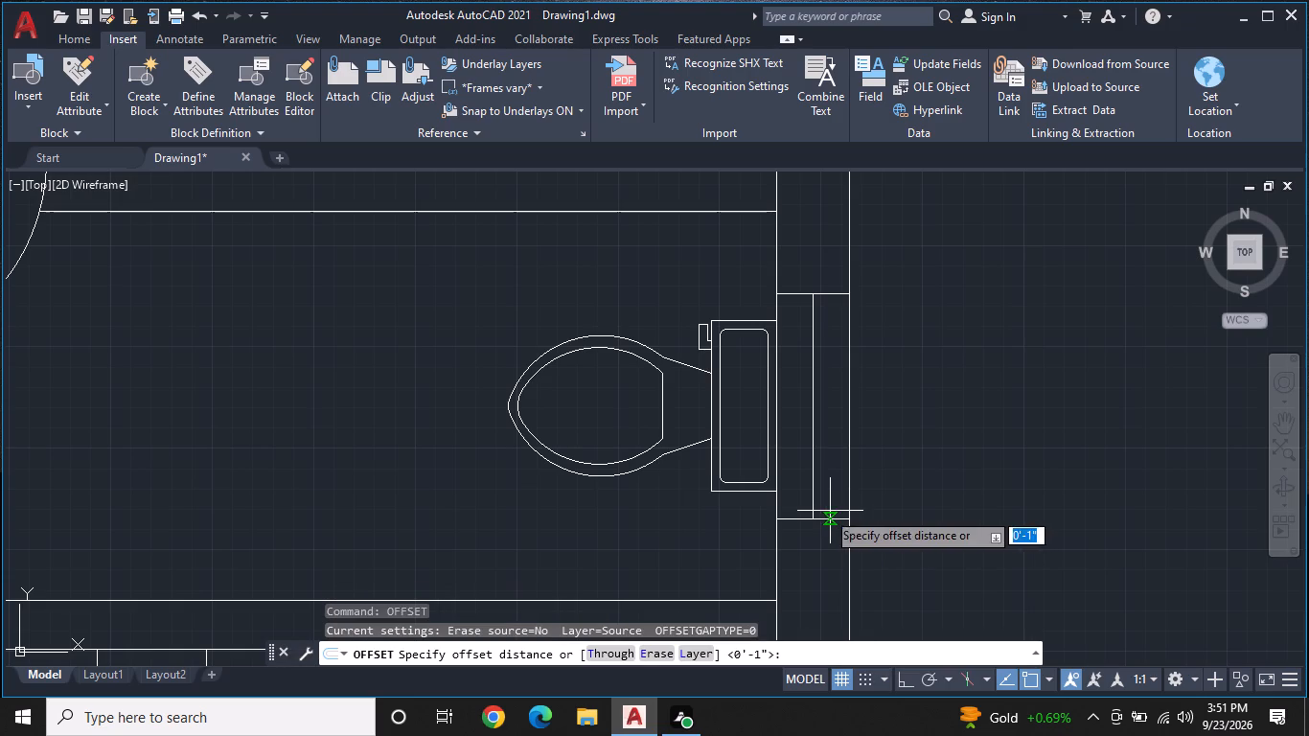
key(Return)
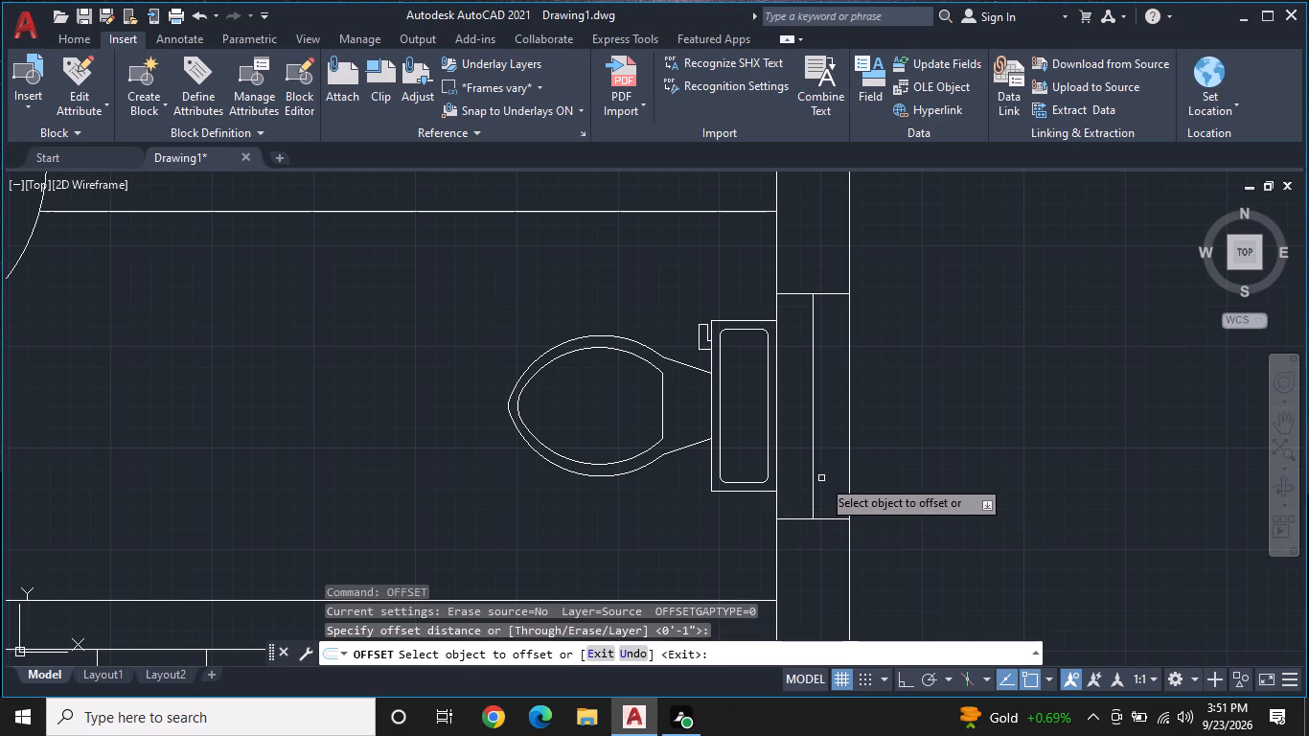
click(813, 476)
click(788, 481)
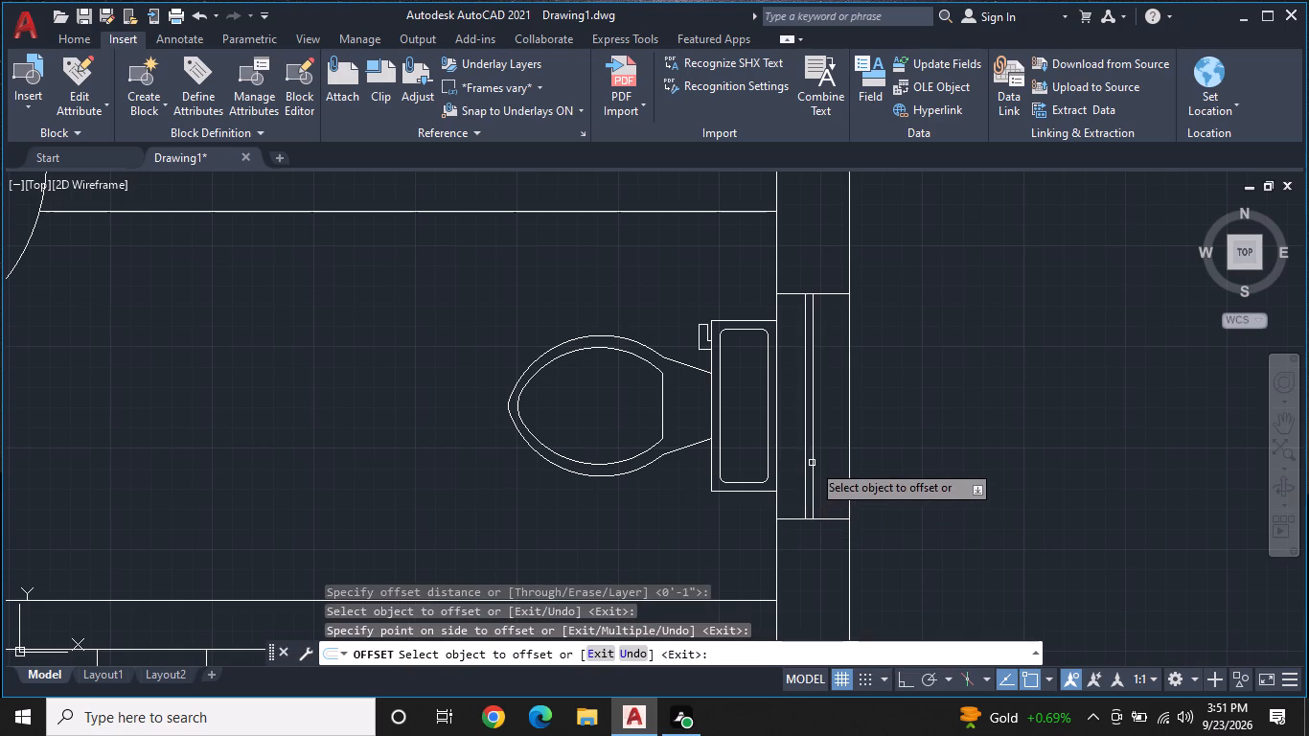
click(813, 462)
click(841, 457)
key(Escape)
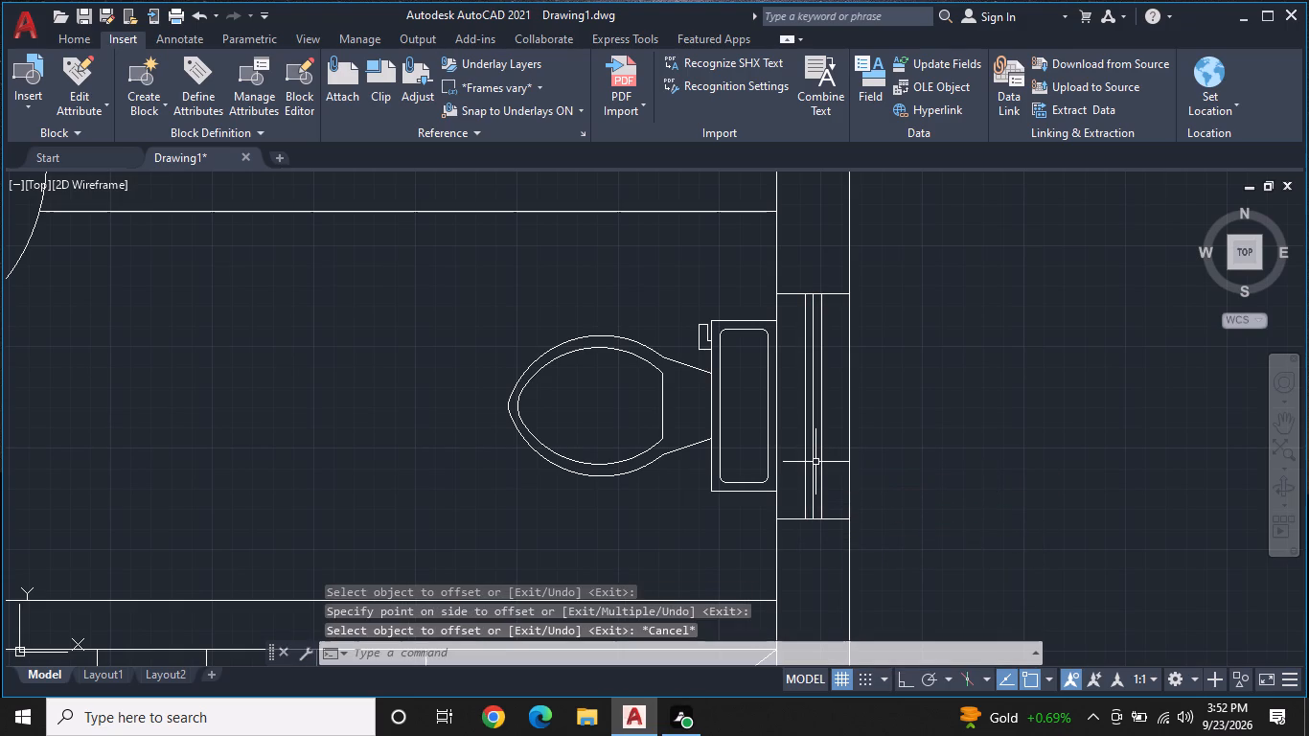
Trim away the middle line between the two offset lines of the toilet window.
text(TR)
key(space)
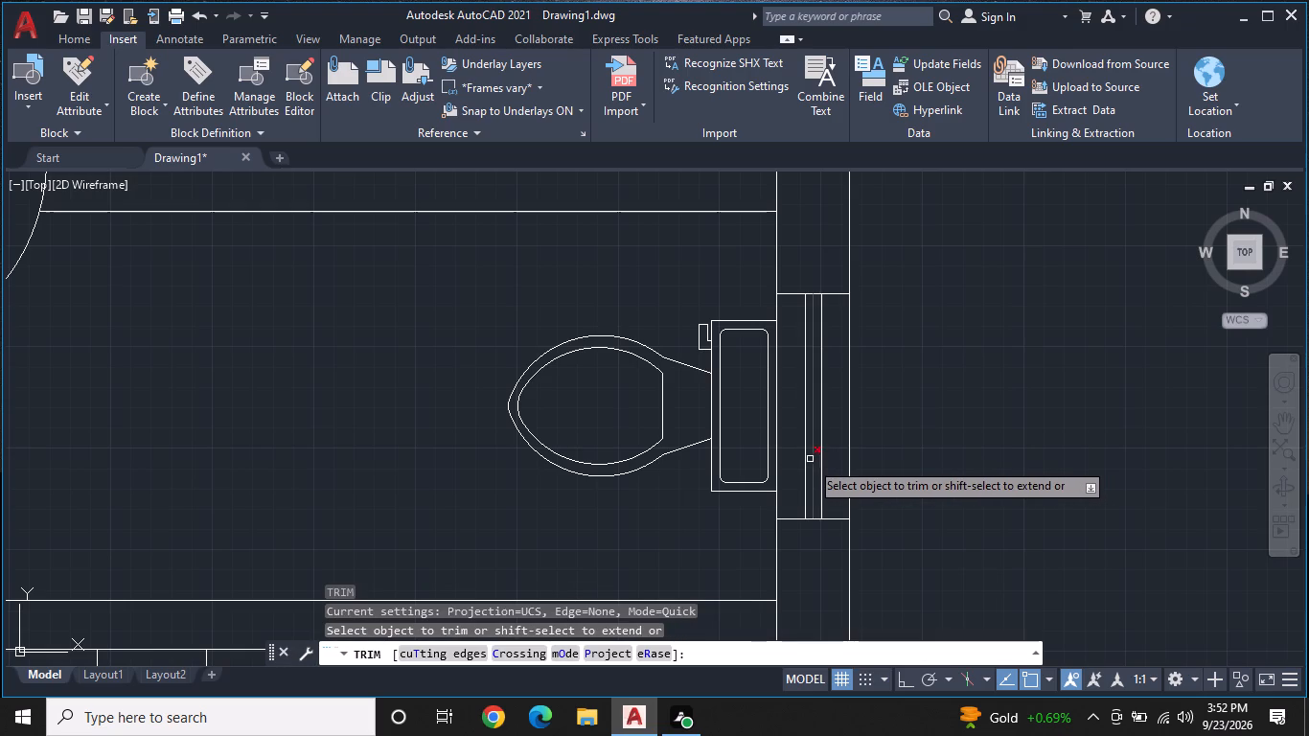
click(812, 456)
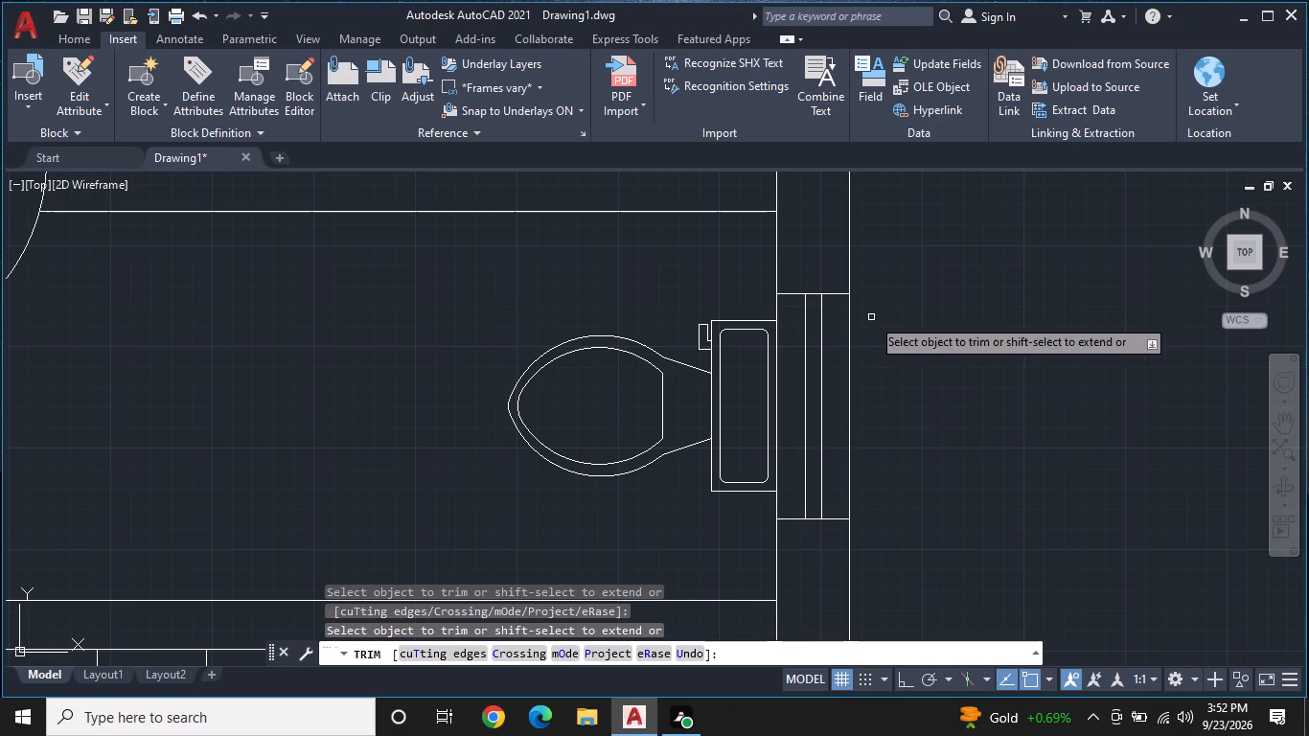
scroll(792, 221, down, 1)
middle_drag(792, 221, 479, 311)
scroll(484, 271, down, 2)
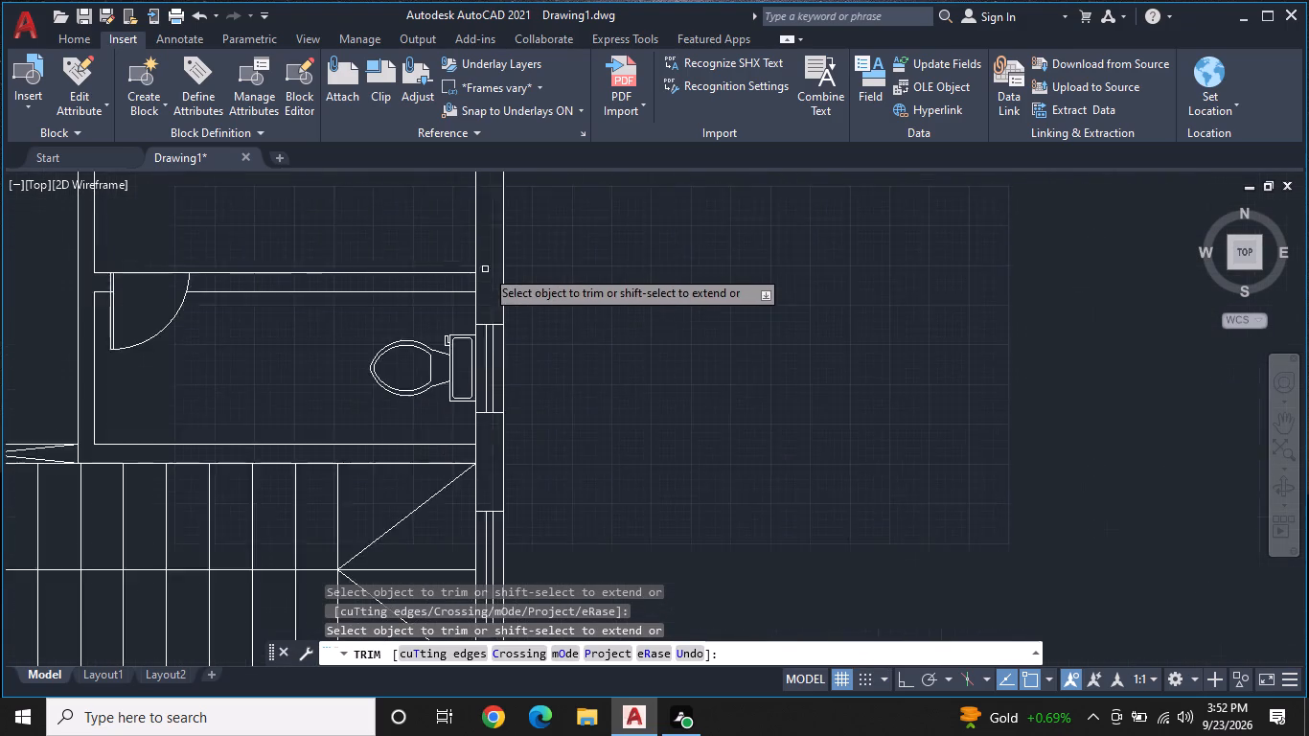
middle_drag(493, 261, 593, 388)
scroll(592, 387, down, 1)
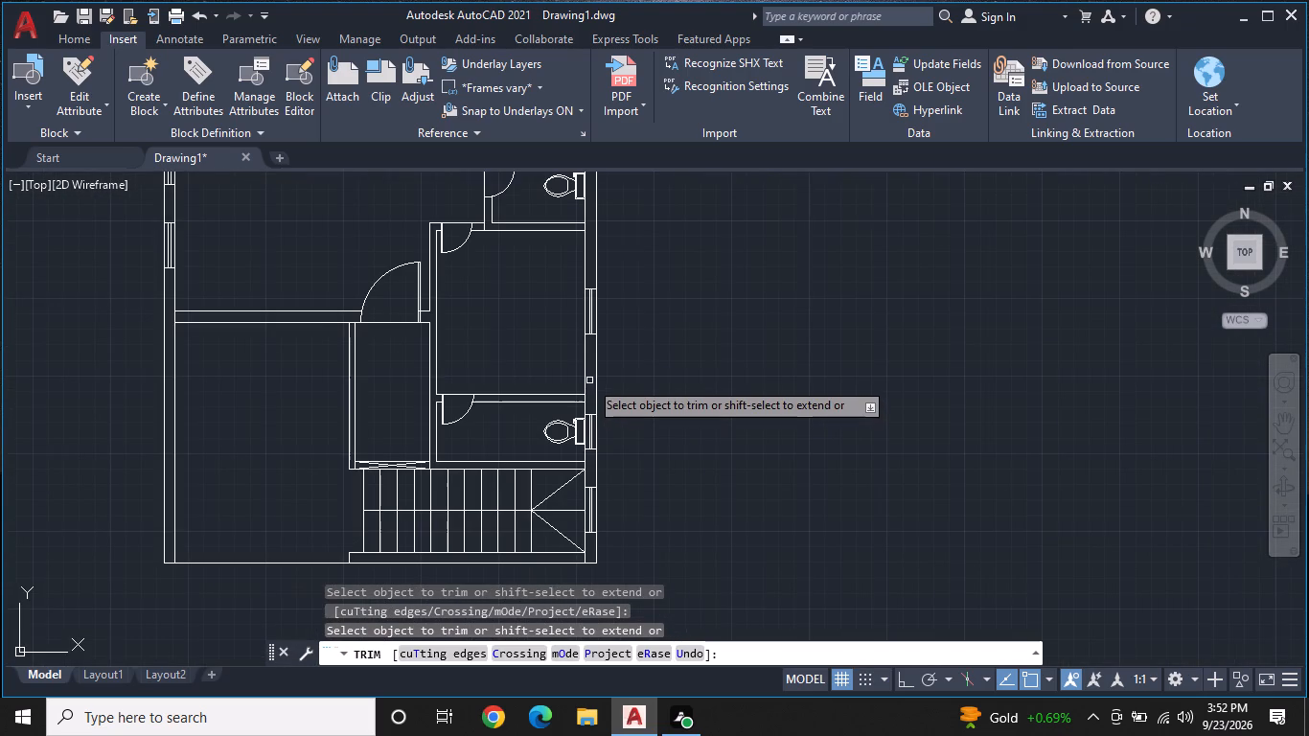
scroll(589, 380, up, 1)
middle_drag(589, 384, 742, 359)
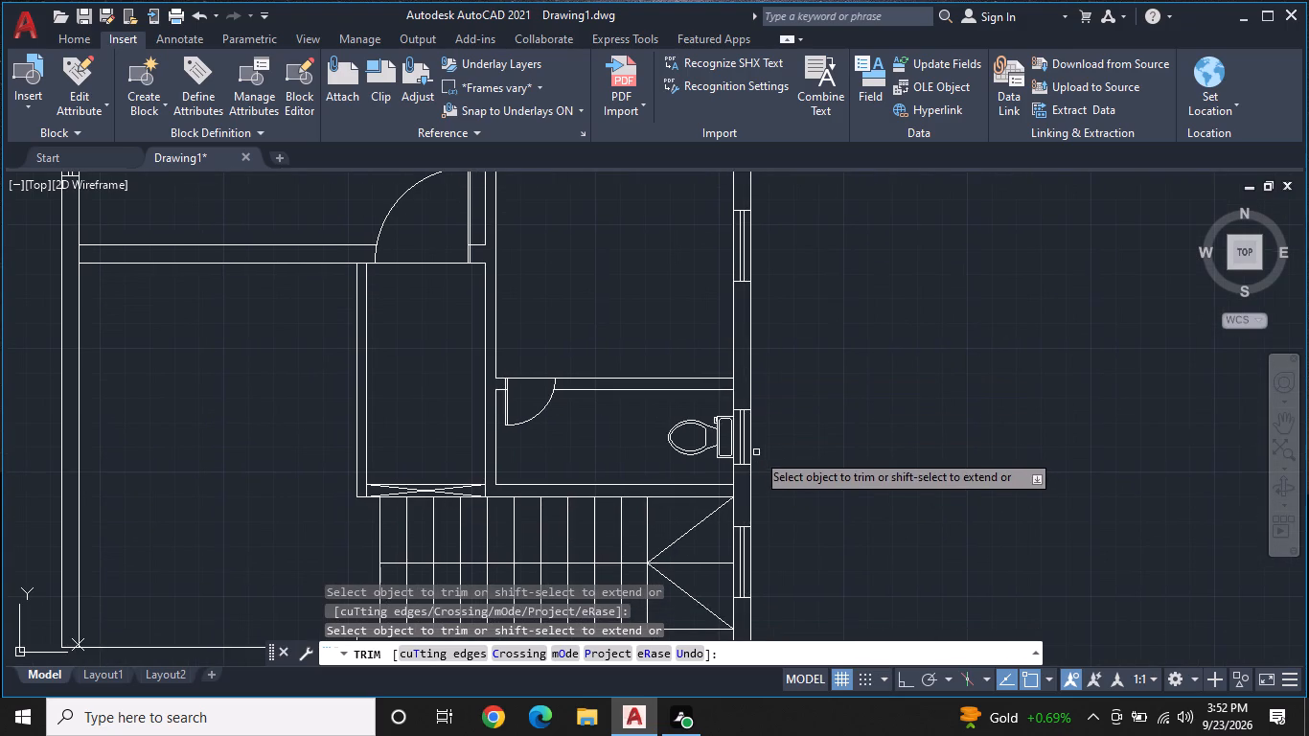
scroll(743, 439, up, 1)
key(Escape)
Start copying the complete small window beside the staircase toilet, using its upper outer corner as the base point.
scroll(743, 439, up, 2)
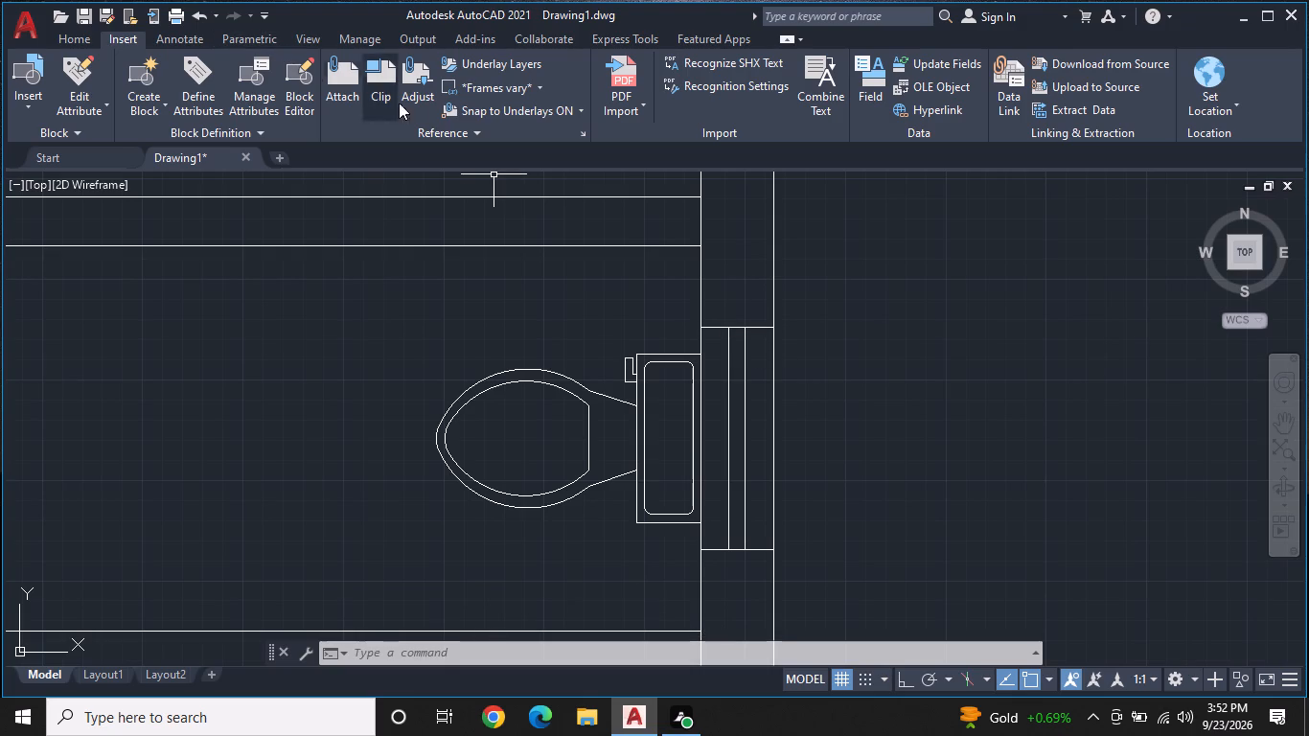
click(753, 324)
click(749, 348)
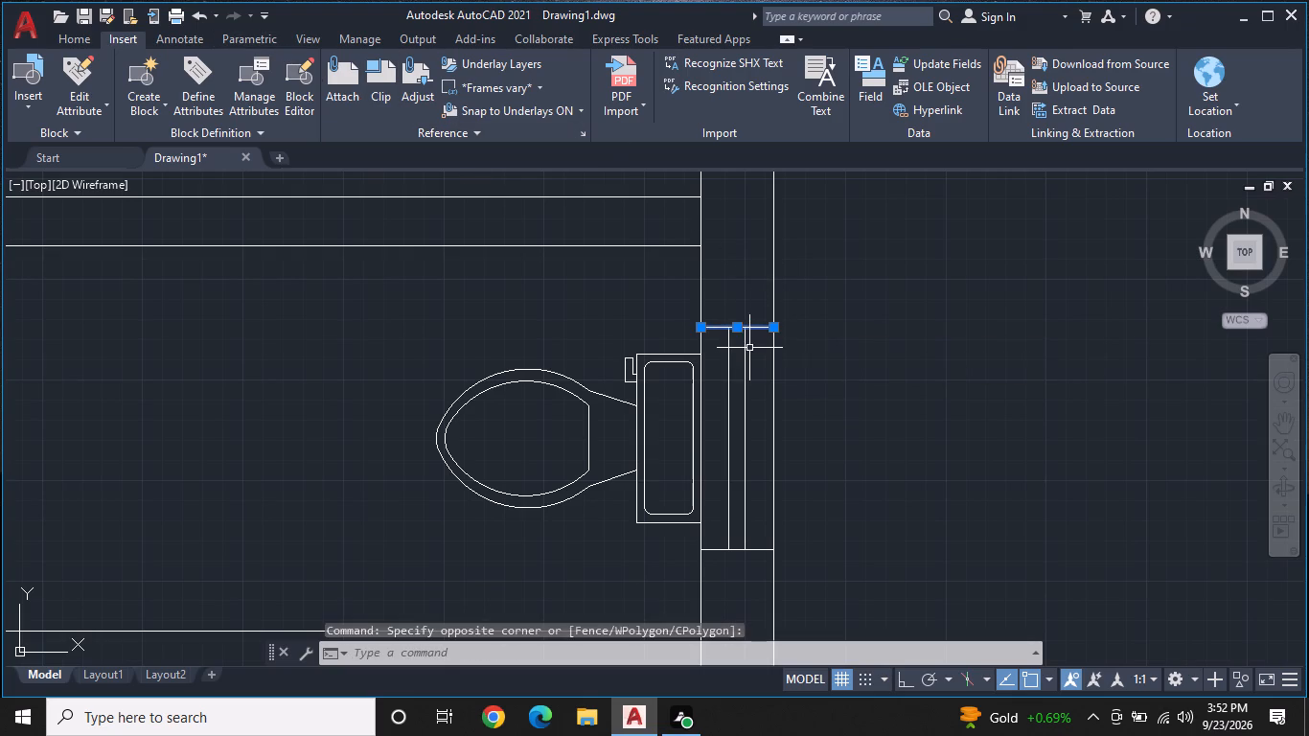
click(719, 551)
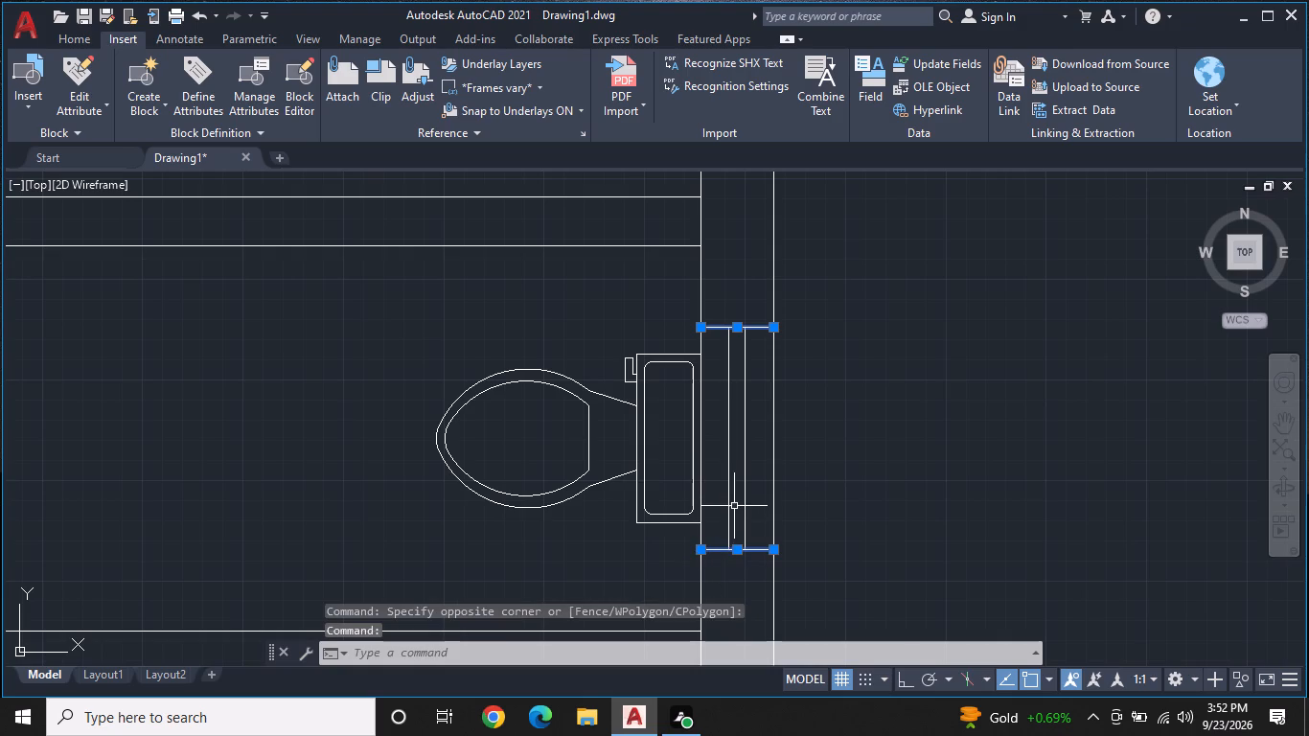
click(727, 510)
click(746, 479)
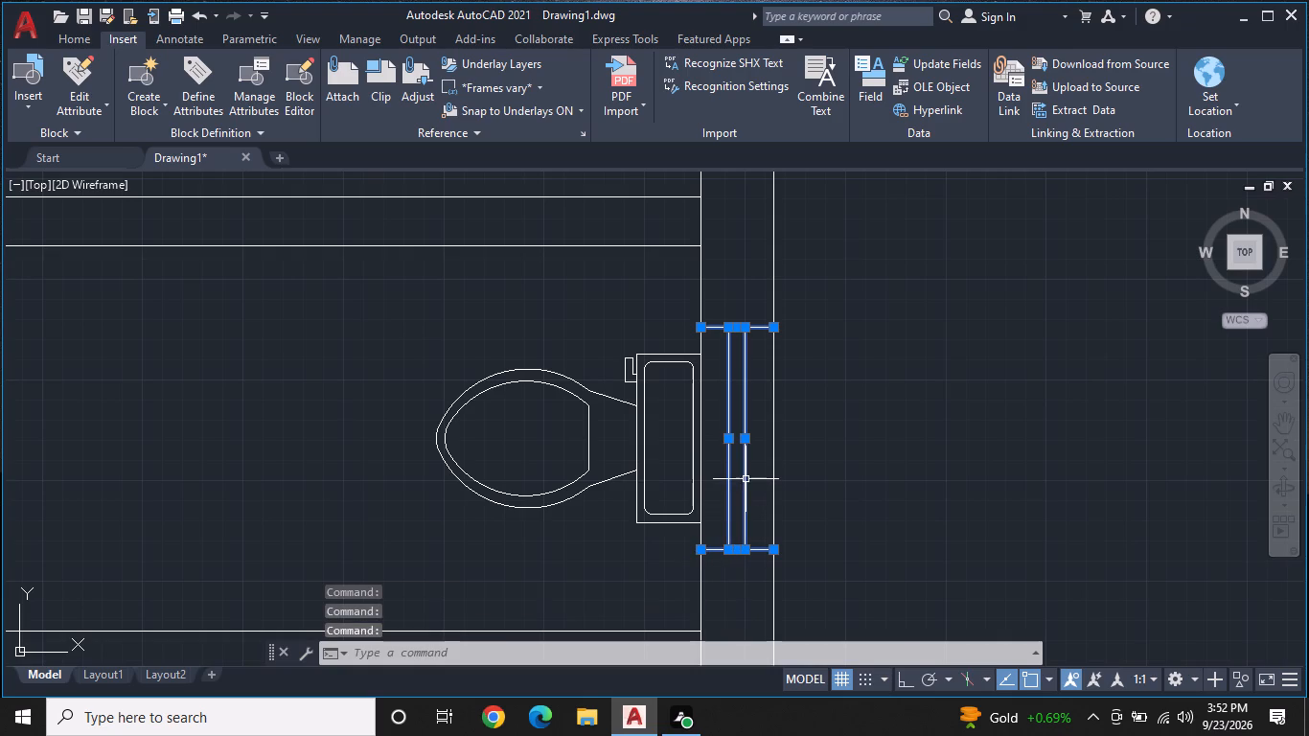
right_click(756, 471)
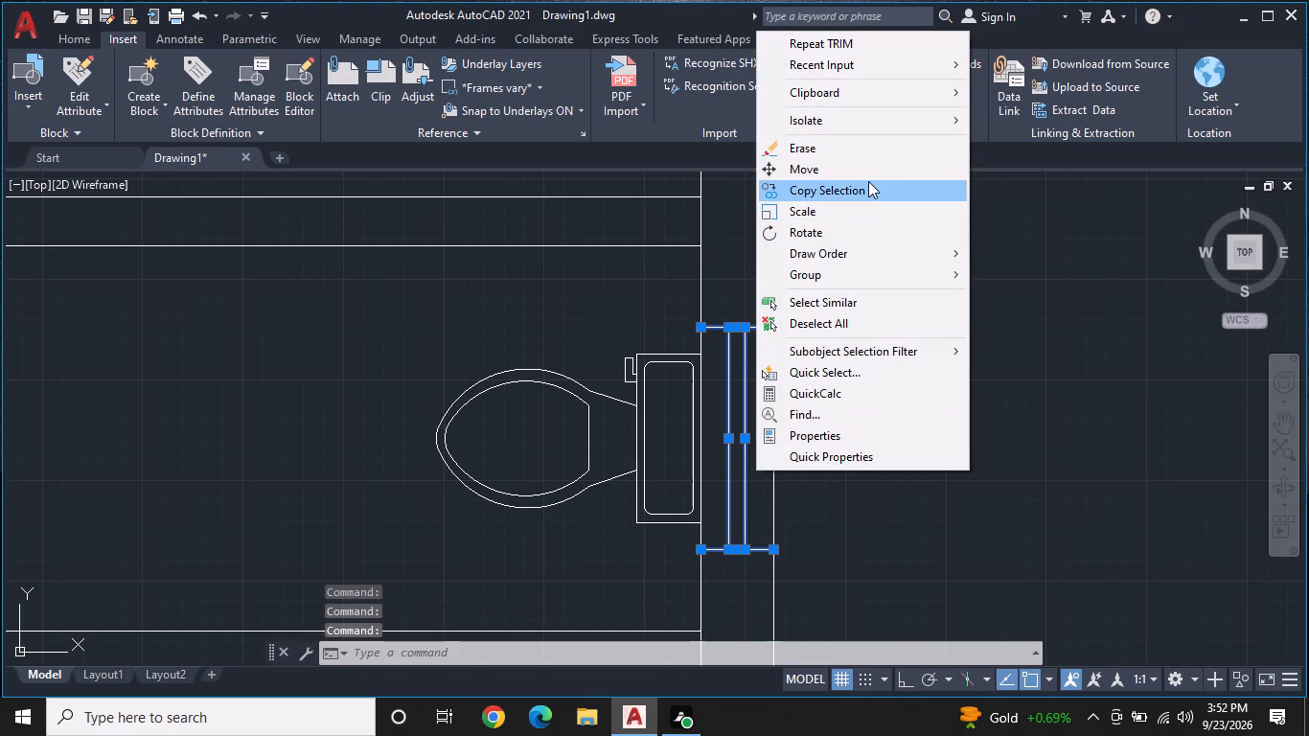
click(868, 181)
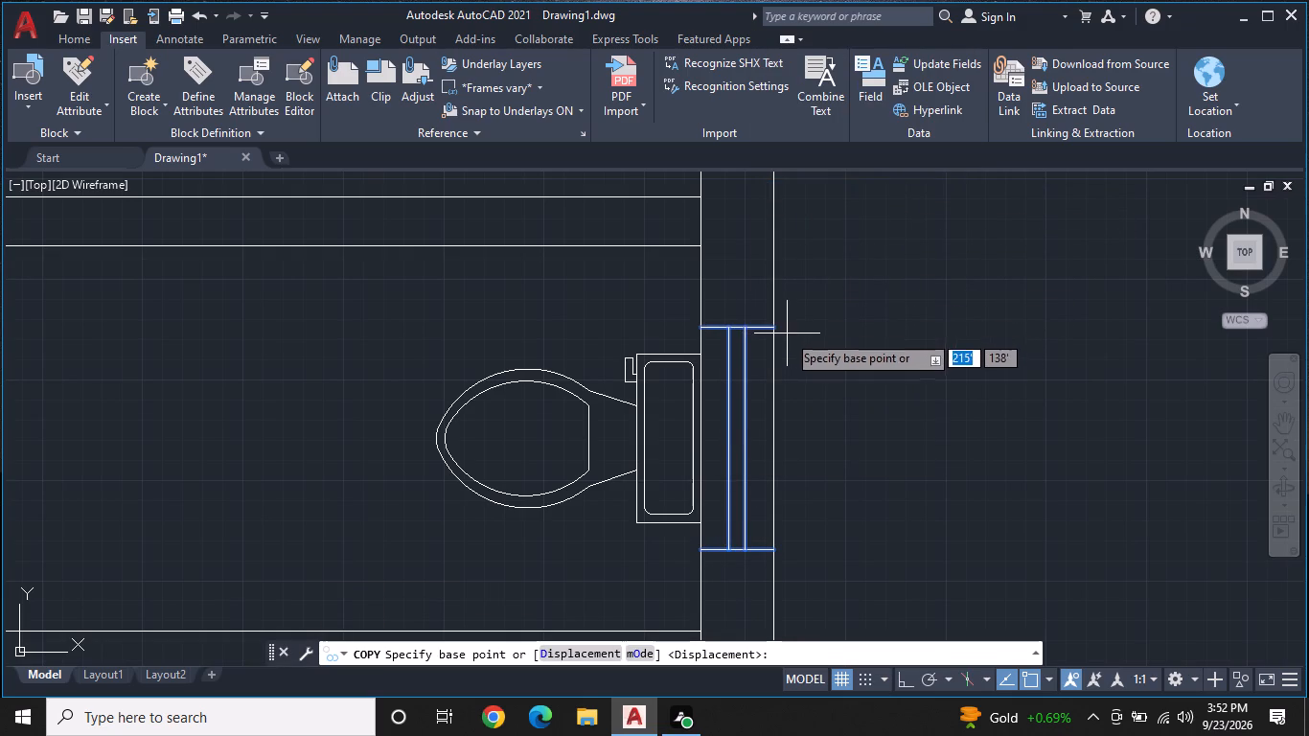
click(770, 326)
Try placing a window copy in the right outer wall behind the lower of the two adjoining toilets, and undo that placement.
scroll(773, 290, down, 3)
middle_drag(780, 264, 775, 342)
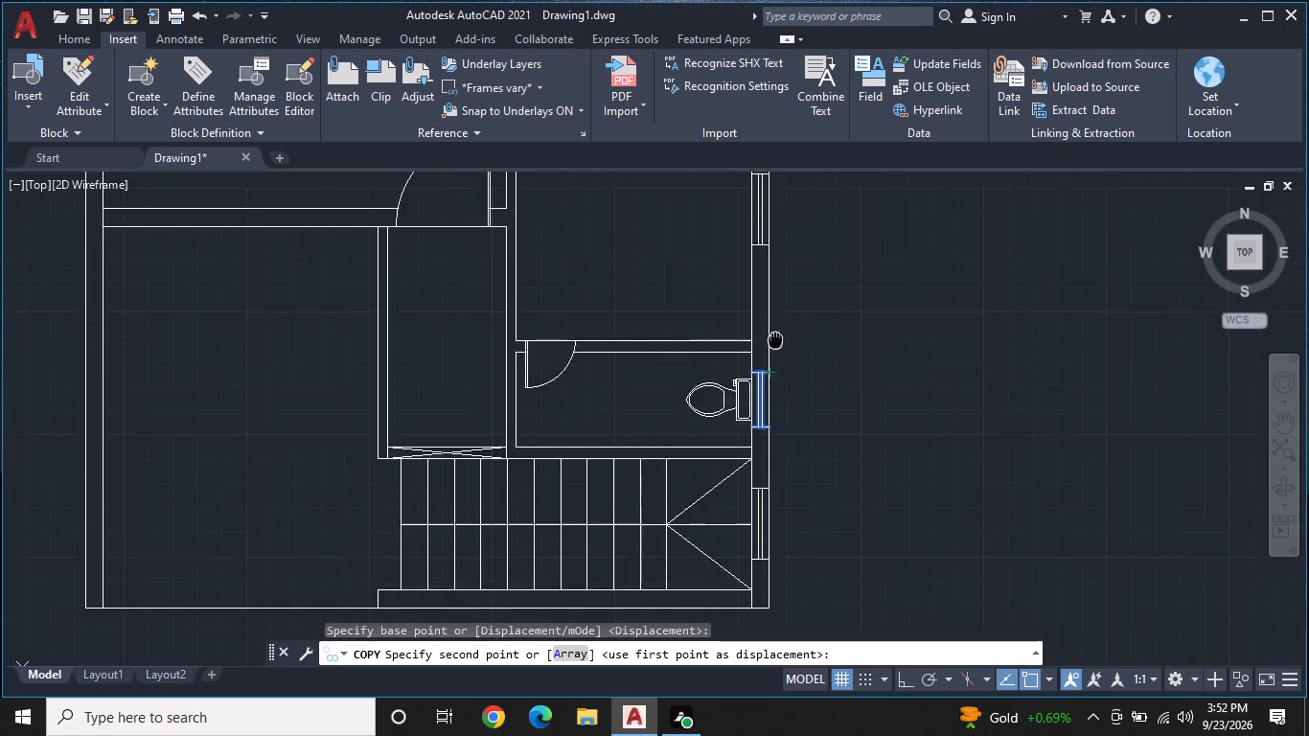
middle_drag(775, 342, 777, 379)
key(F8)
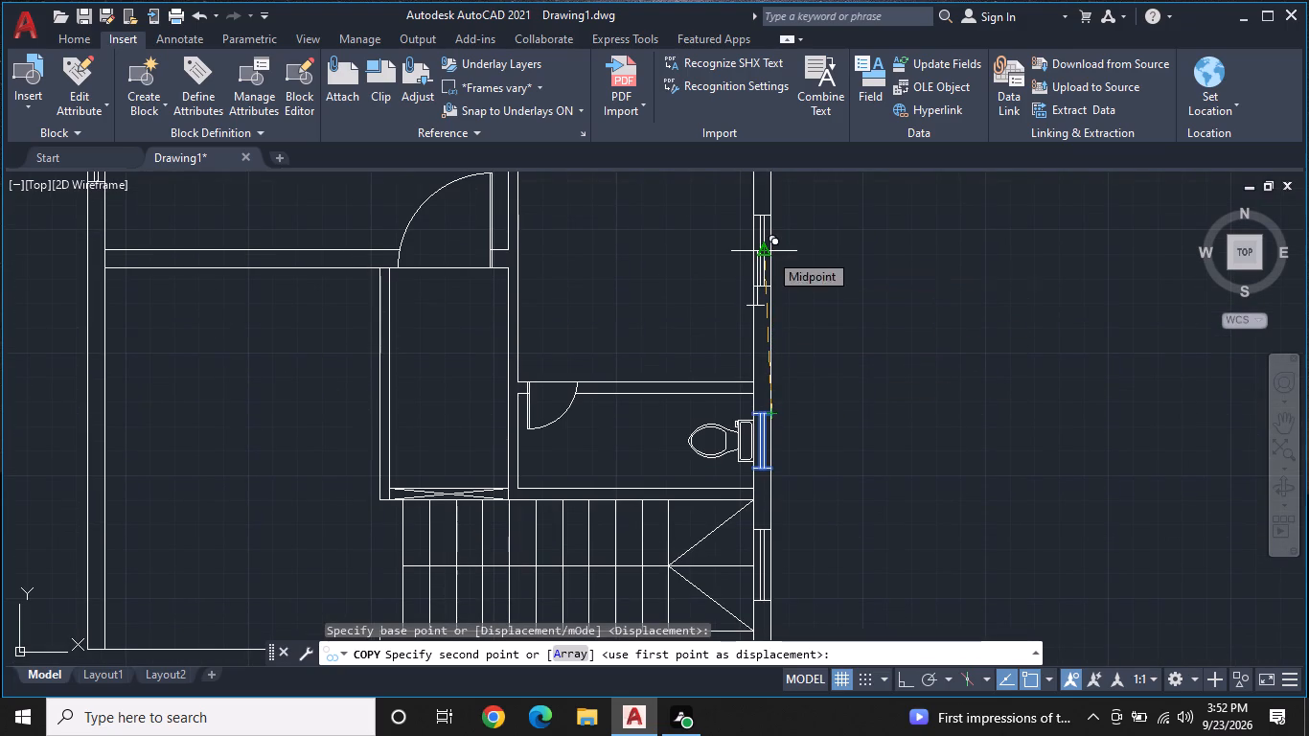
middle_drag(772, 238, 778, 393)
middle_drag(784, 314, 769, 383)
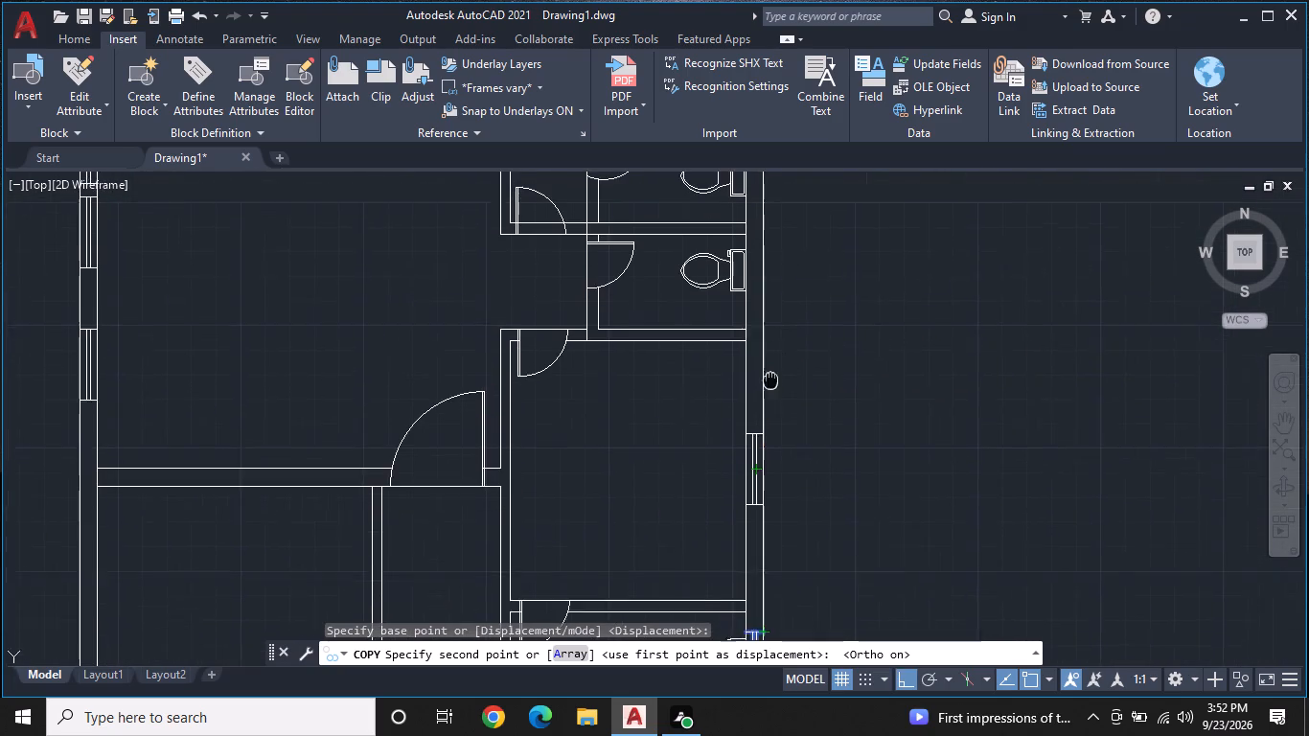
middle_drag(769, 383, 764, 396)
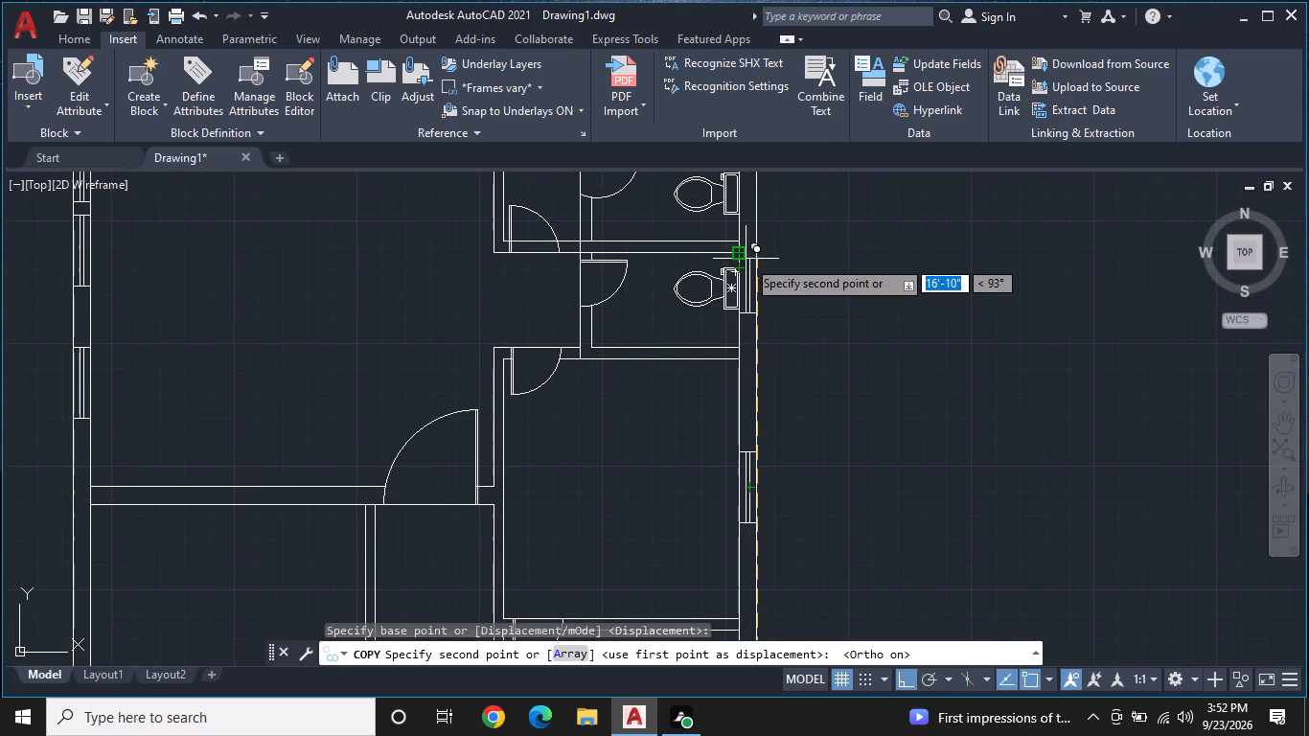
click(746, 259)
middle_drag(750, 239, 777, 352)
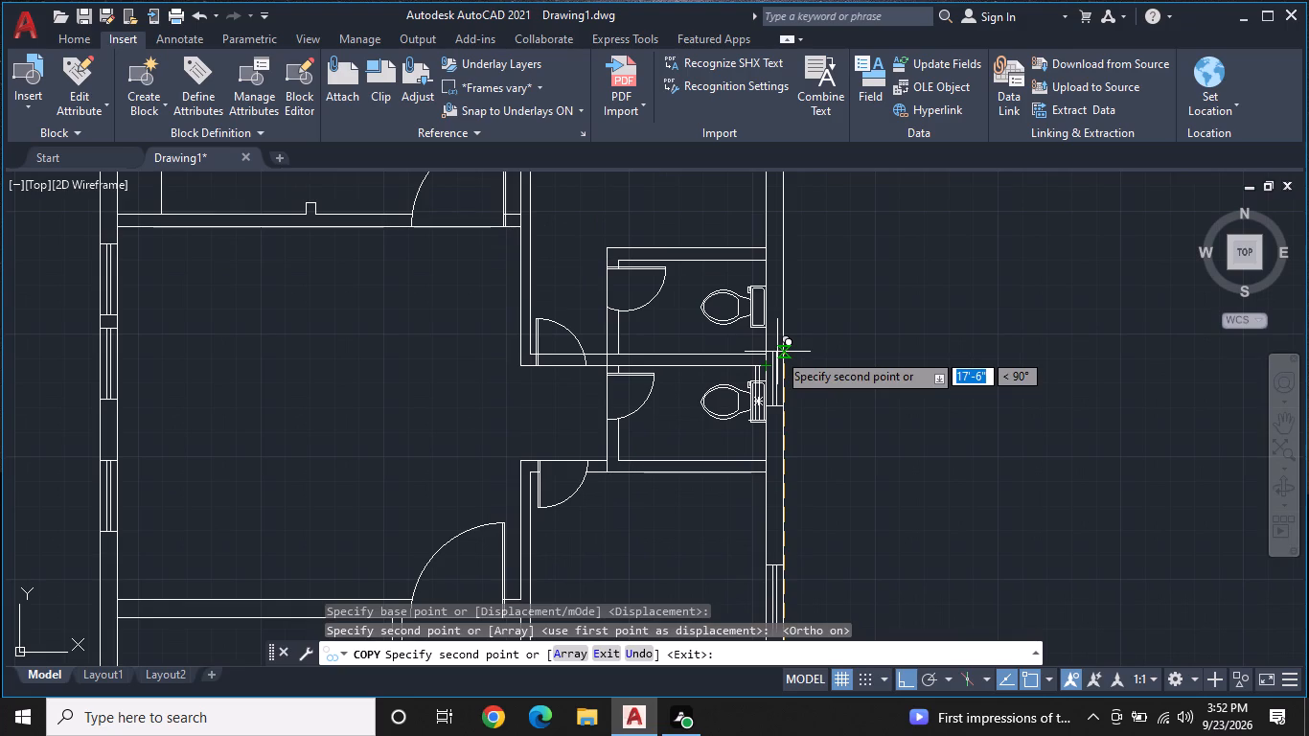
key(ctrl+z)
Place copies of the small window in the right outer wall behind the tanks of the two adjoining toilets, aligned vertically with the original.
scroll(769, 358, down, 3)
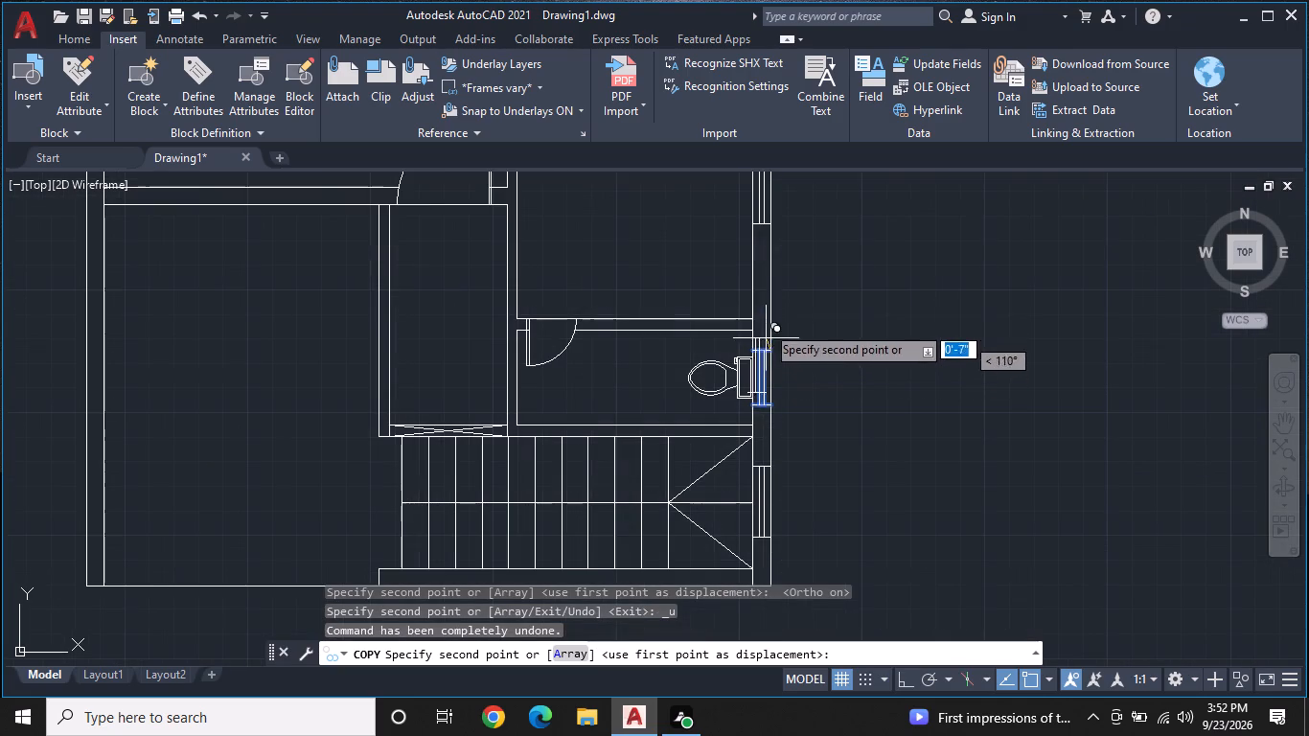
middle_drag(769, 282, 756, 389)
scroll(751, 290, up, 1)
middle_drag(751, 274, 748, 435)
scroll(758, 406, down, 2)
scroll(760, 339, up, 2)
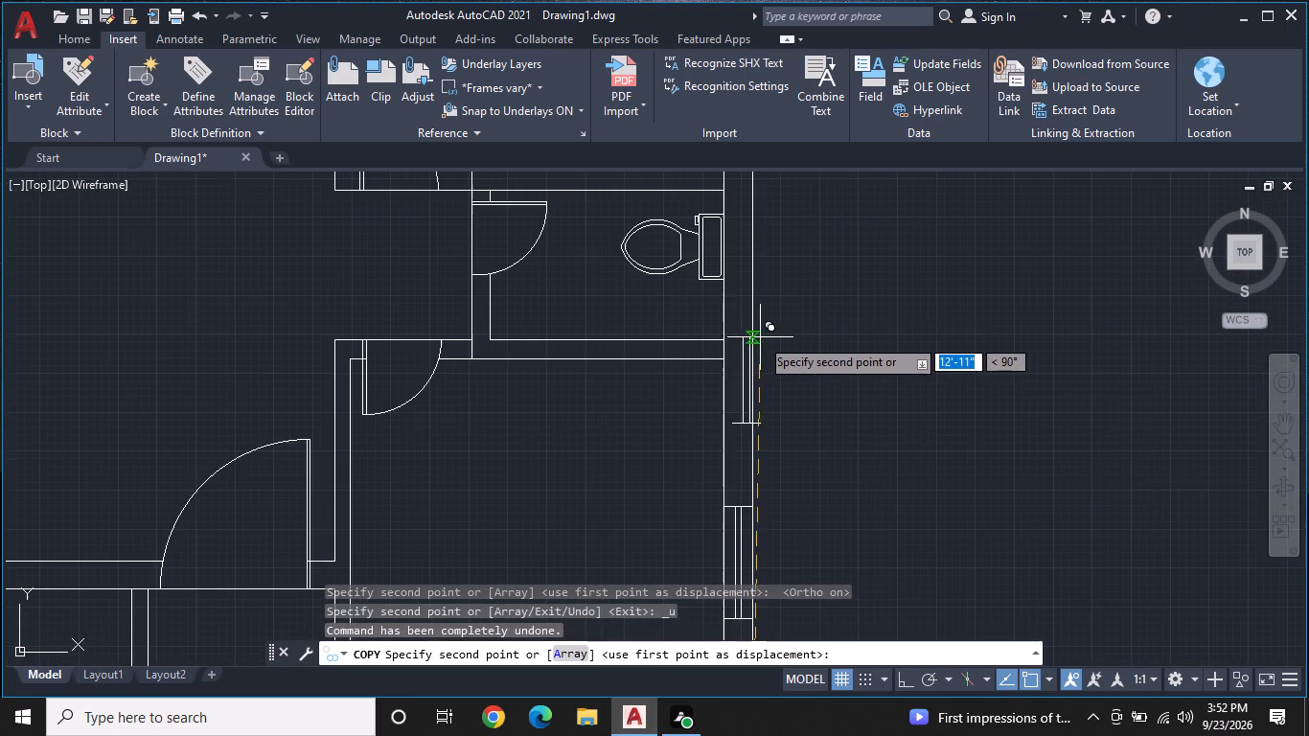
middle_drag(750, 297, 710, 463)
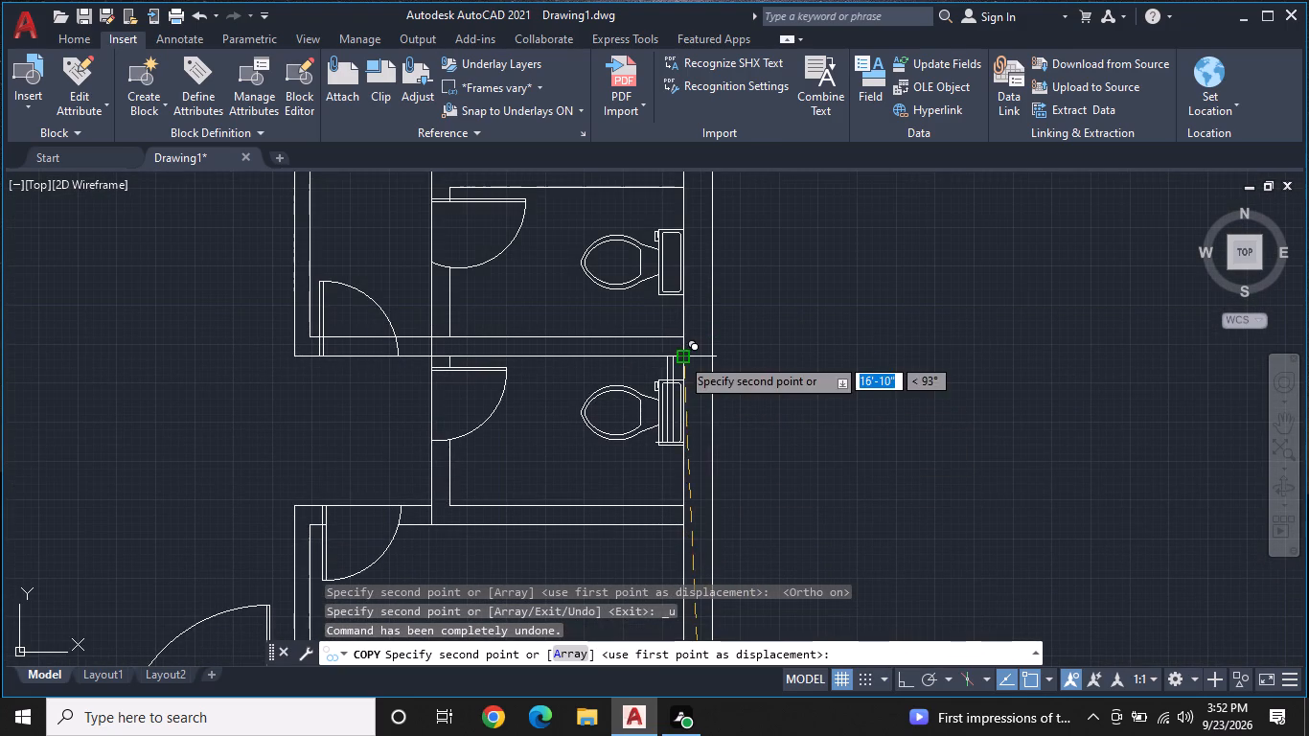
key(F8)
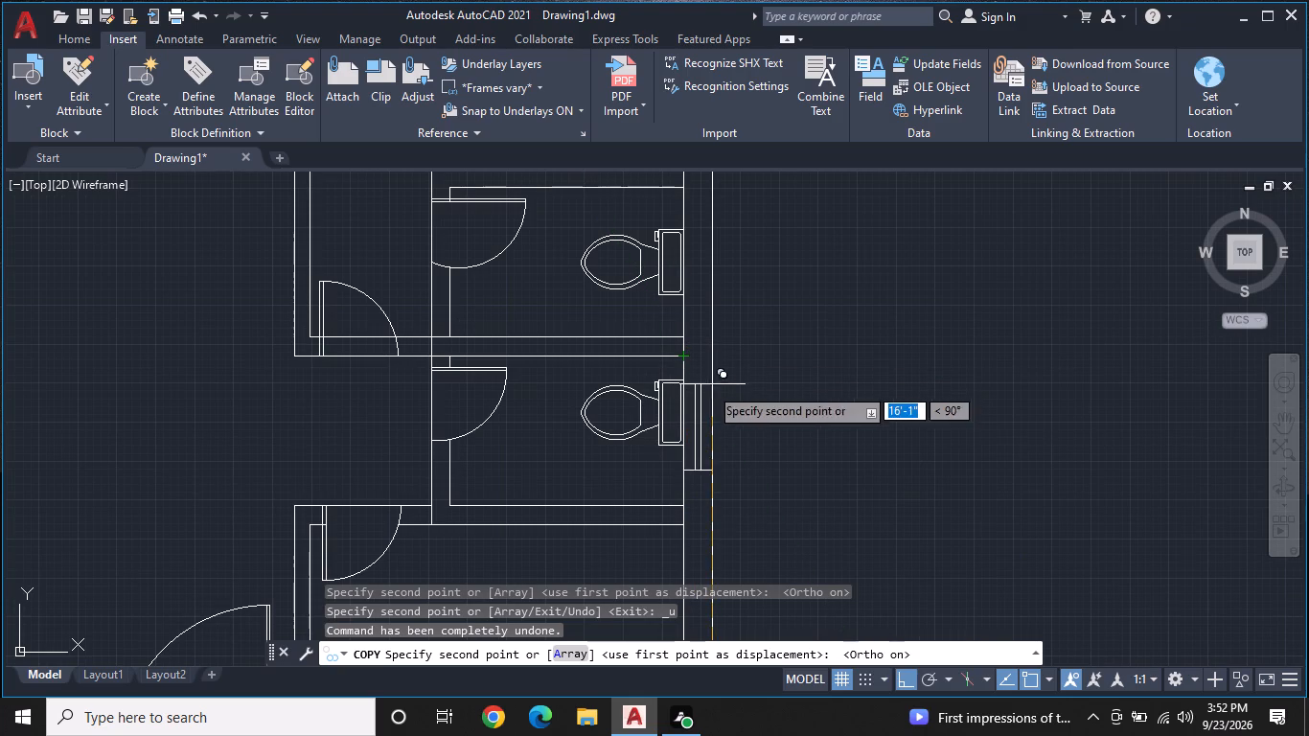
click(699, 370)
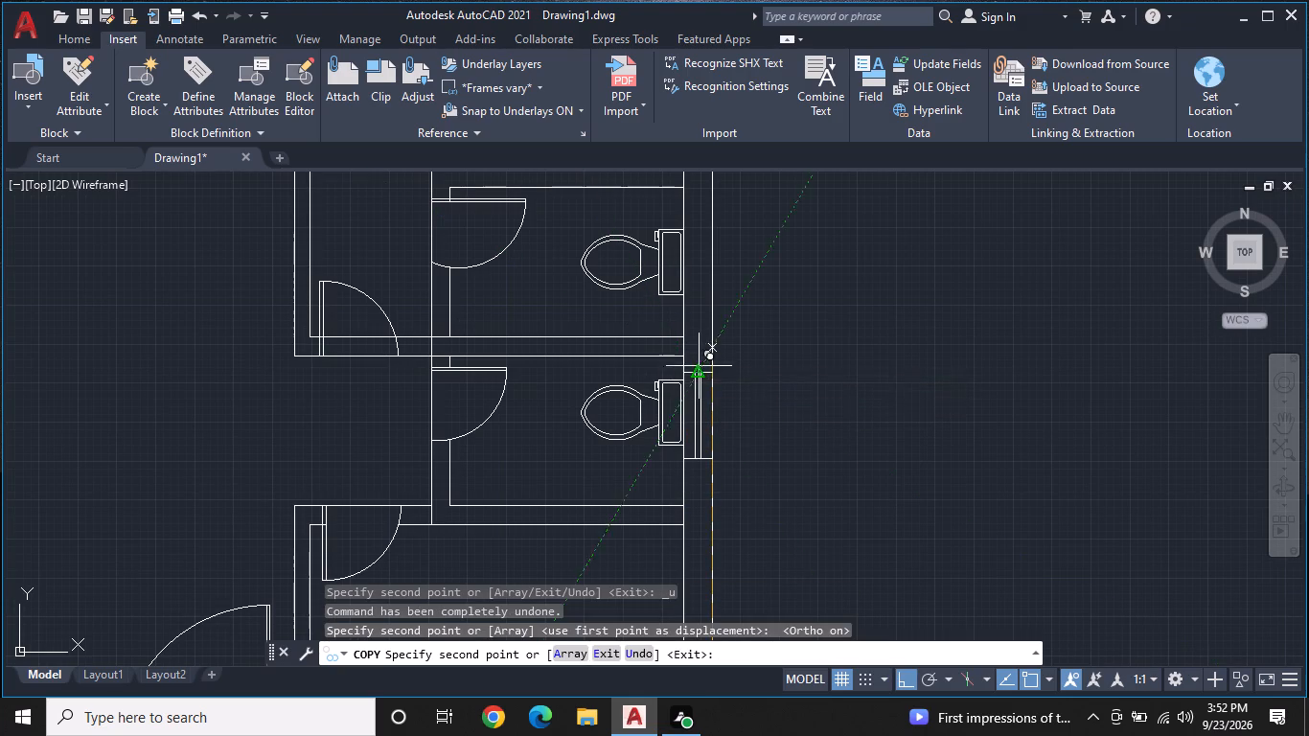
middle_drag(700, 299, 700, 402)
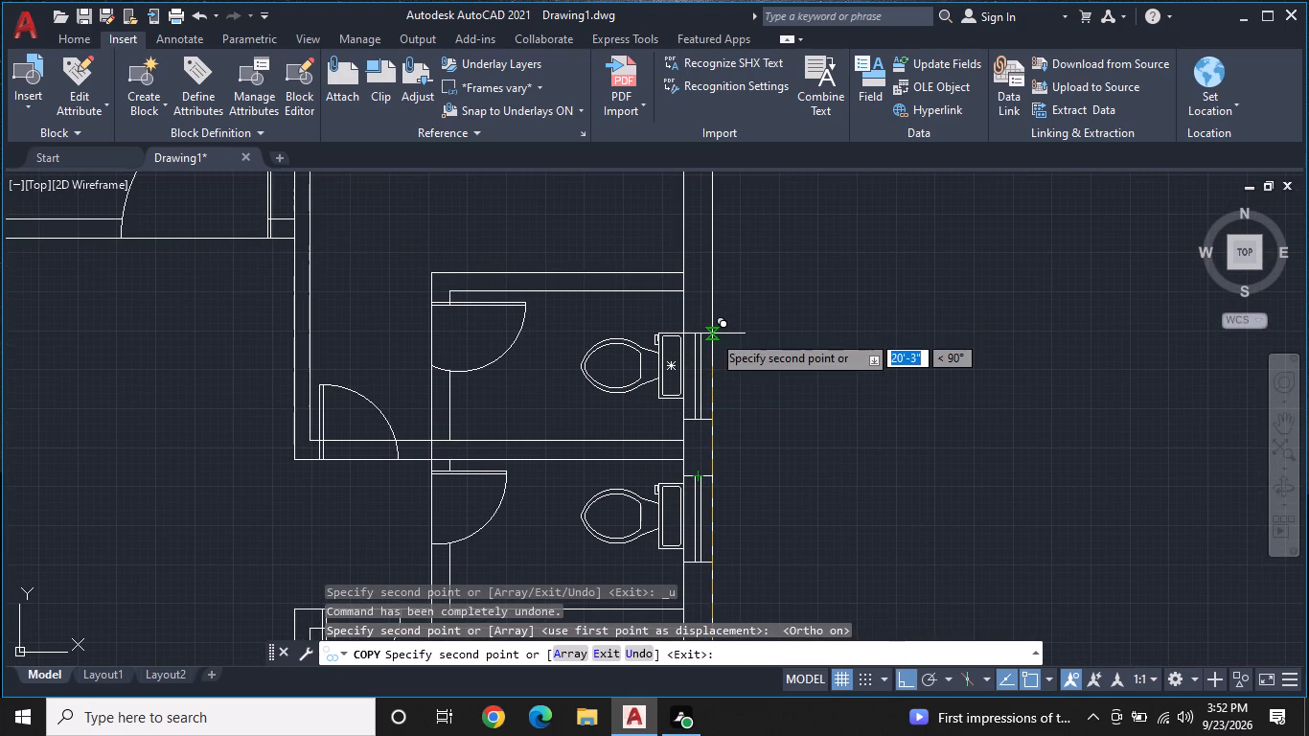
click(712, 333)
key(Escape)
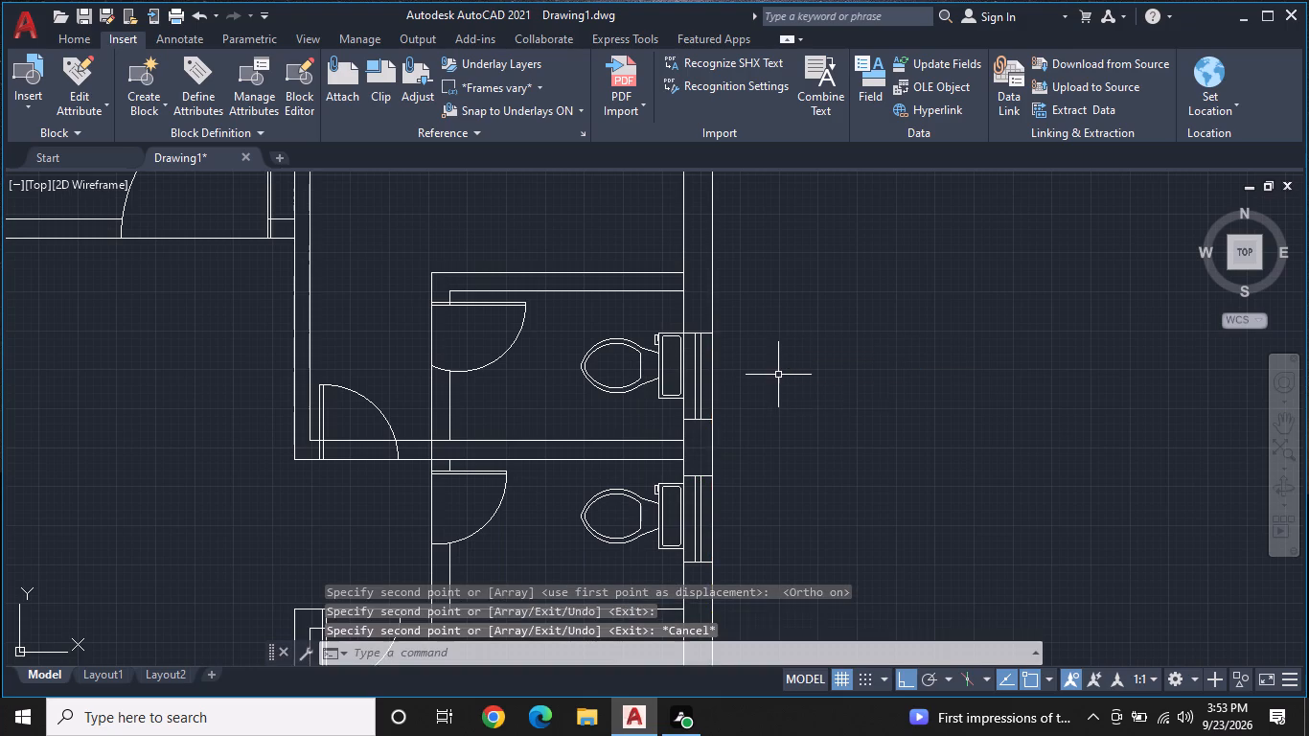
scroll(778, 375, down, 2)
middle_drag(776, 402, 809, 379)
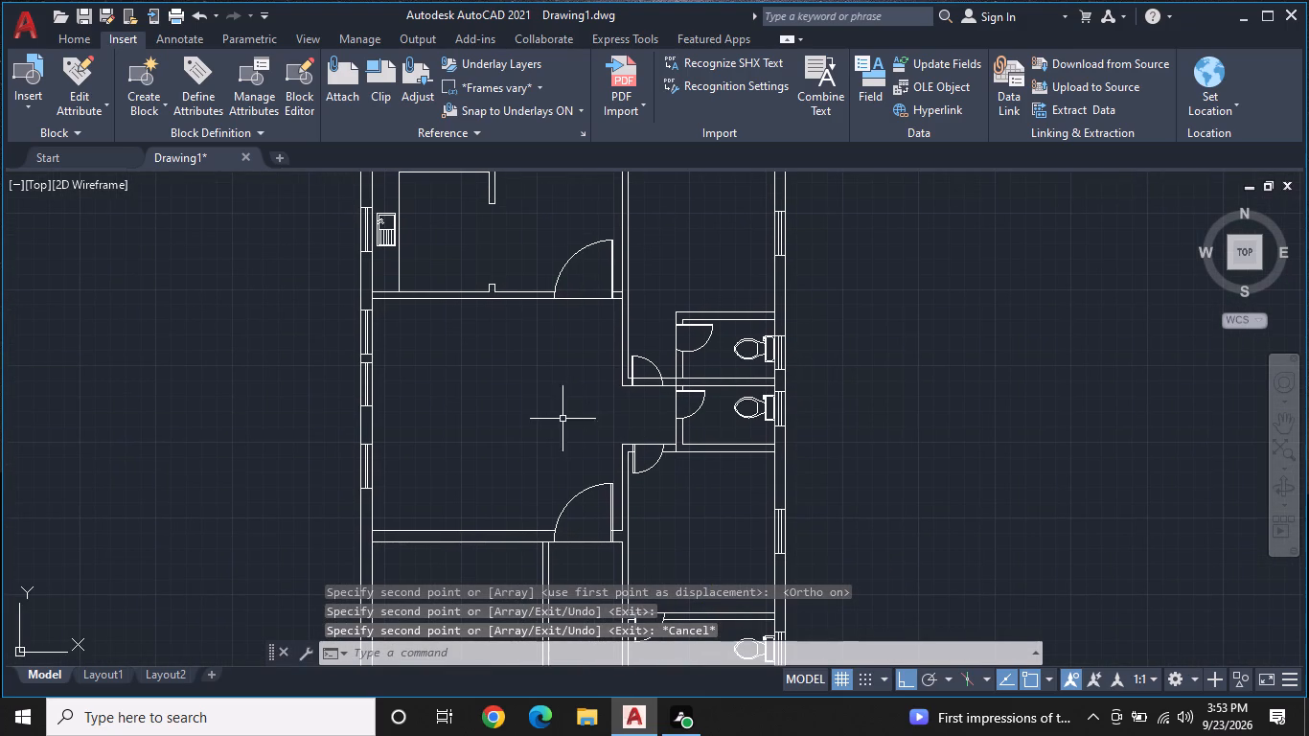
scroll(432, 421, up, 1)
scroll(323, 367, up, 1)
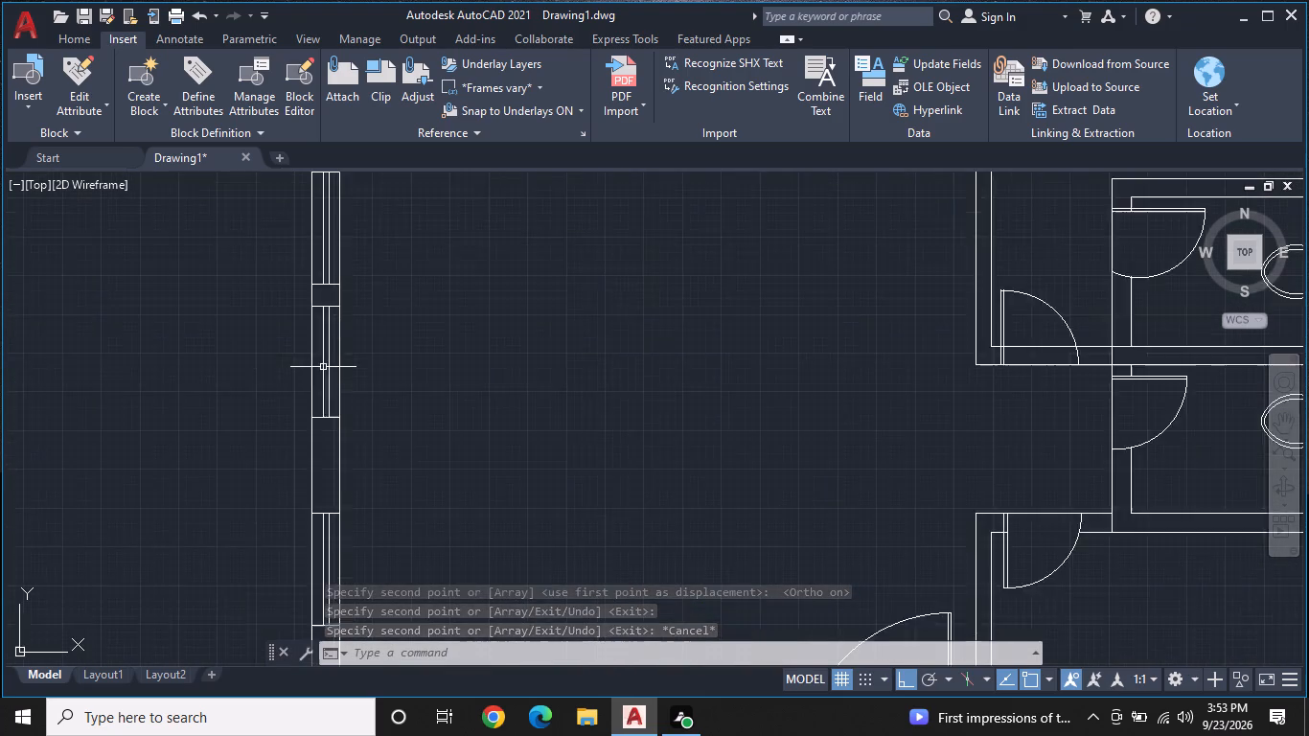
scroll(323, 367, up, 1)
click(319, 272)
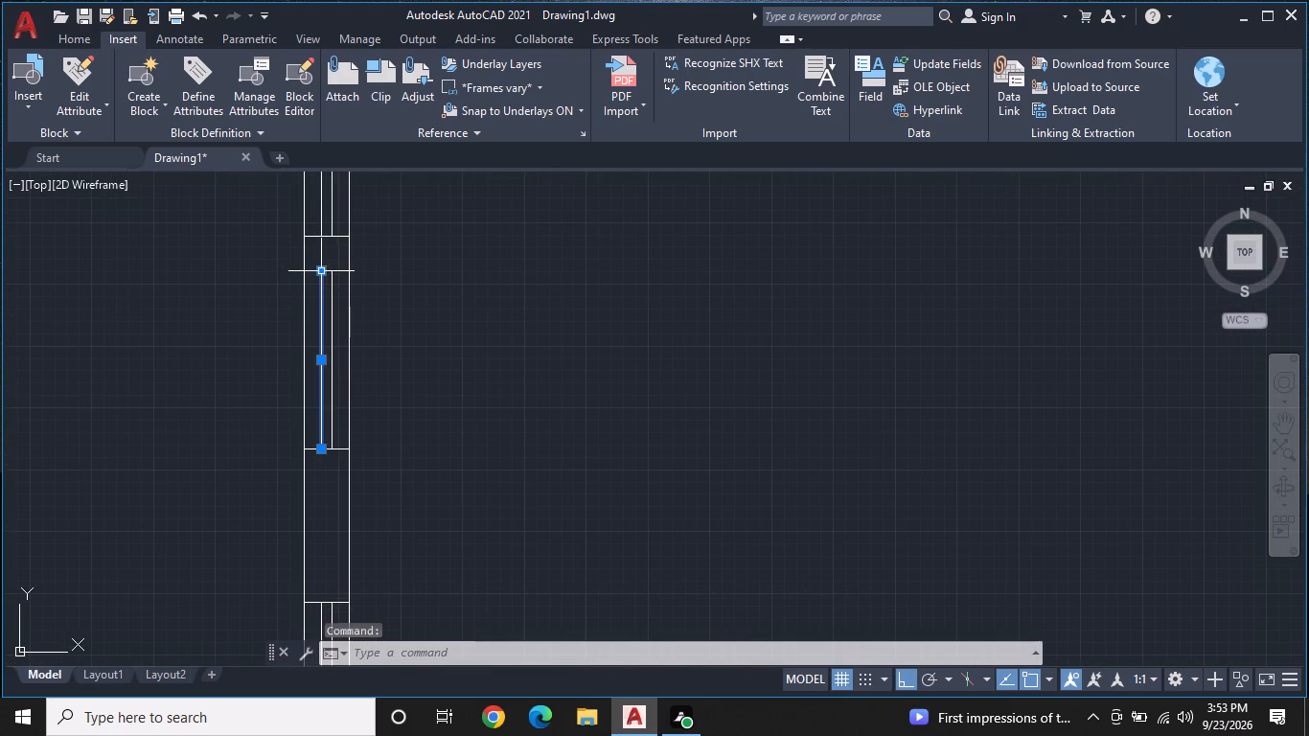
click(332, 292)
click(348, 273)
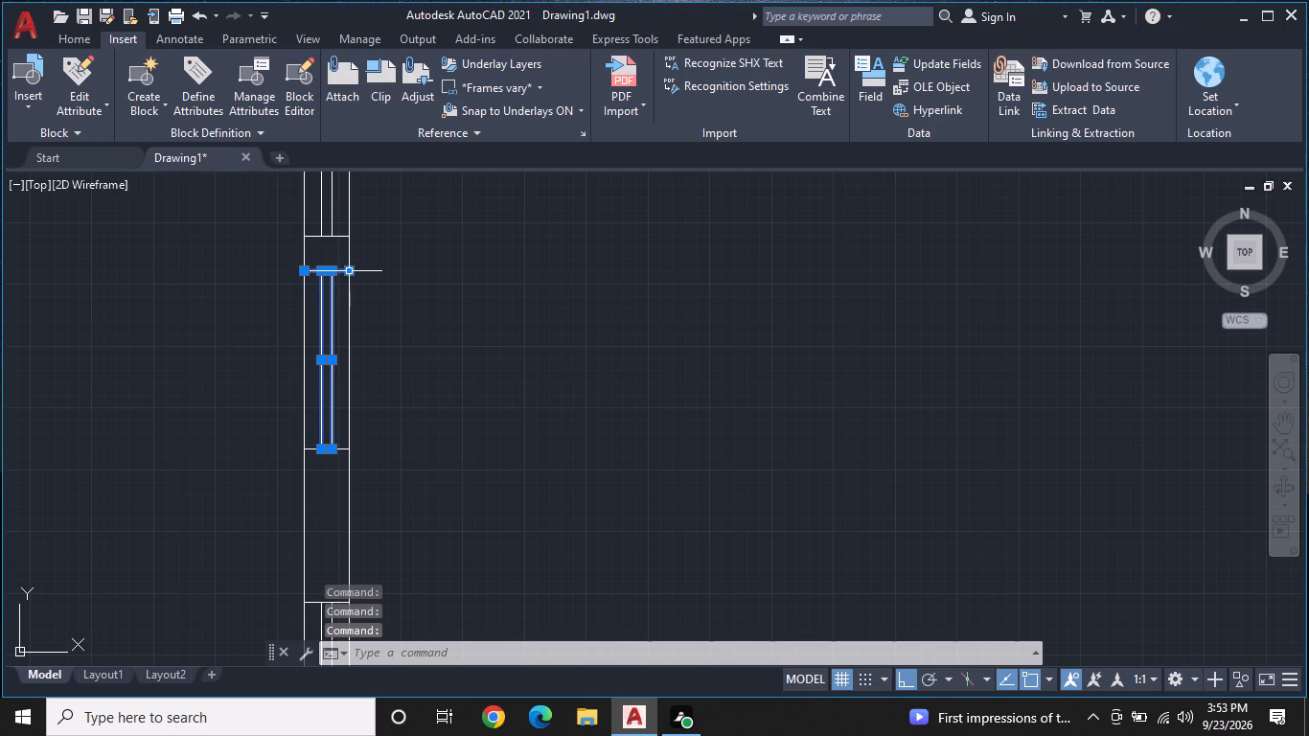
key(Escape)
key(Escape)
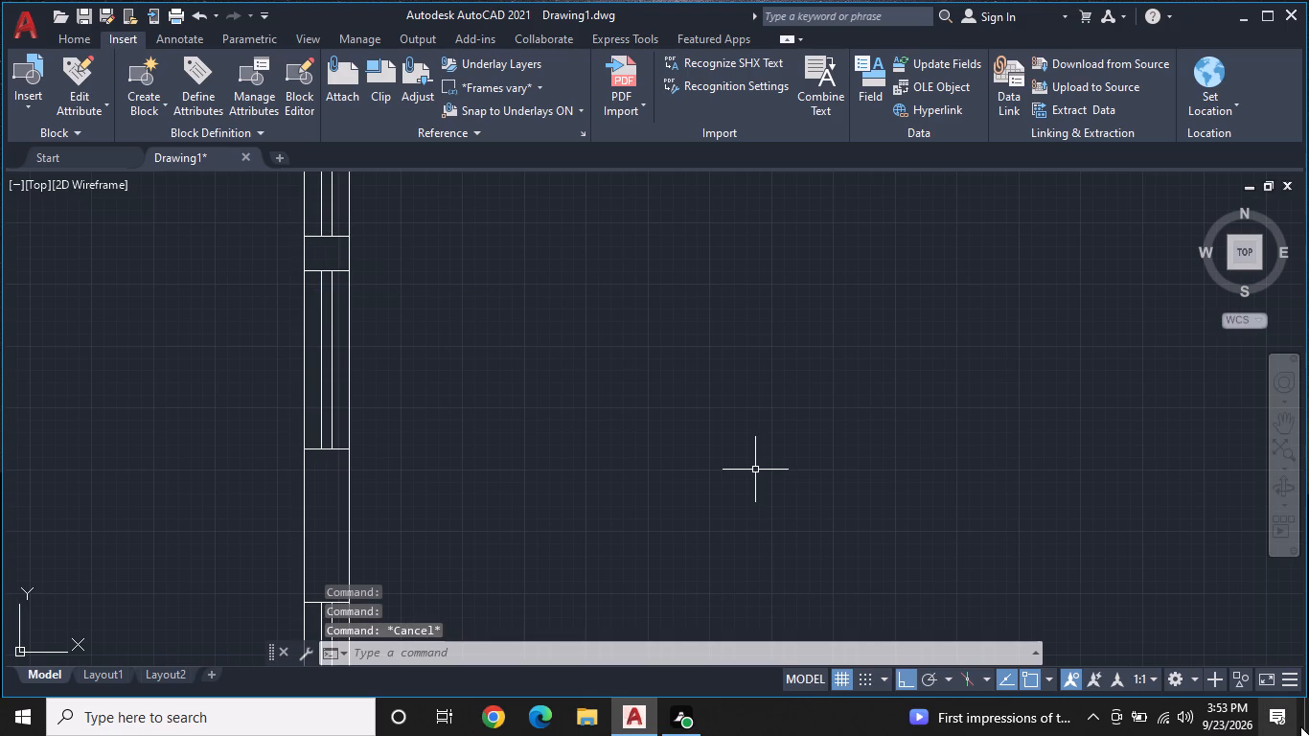
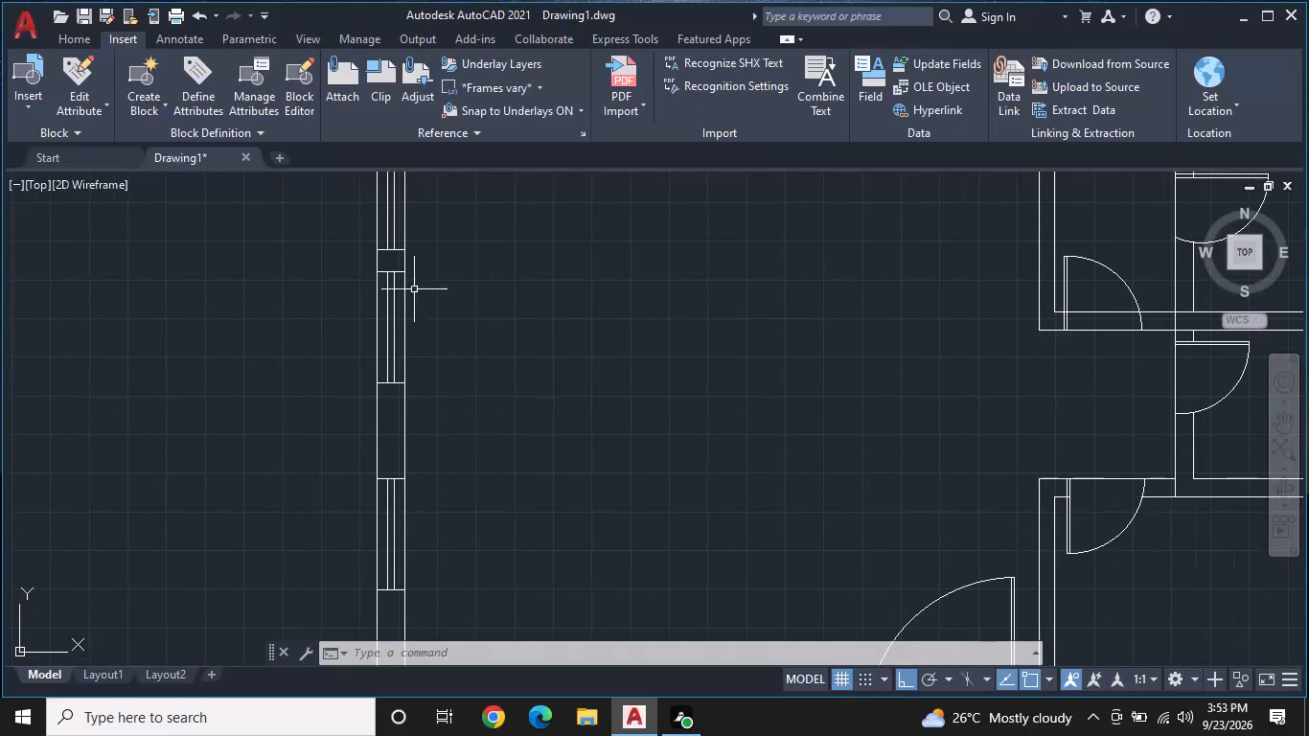
Erase the middle of the three windows in the large central room's west exterior wall, including its glazing and end lines.
click(392, 287)
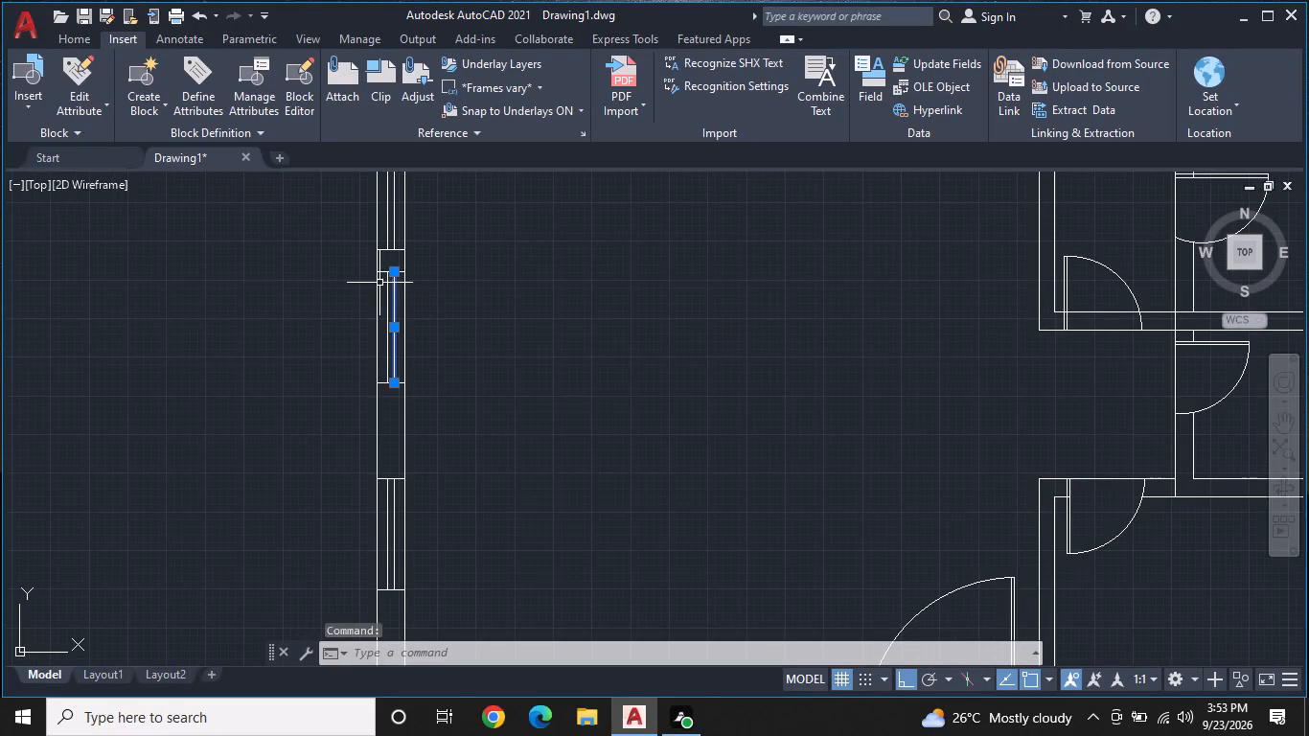
scroll(386, 280, up, 2)
click(383, 269)
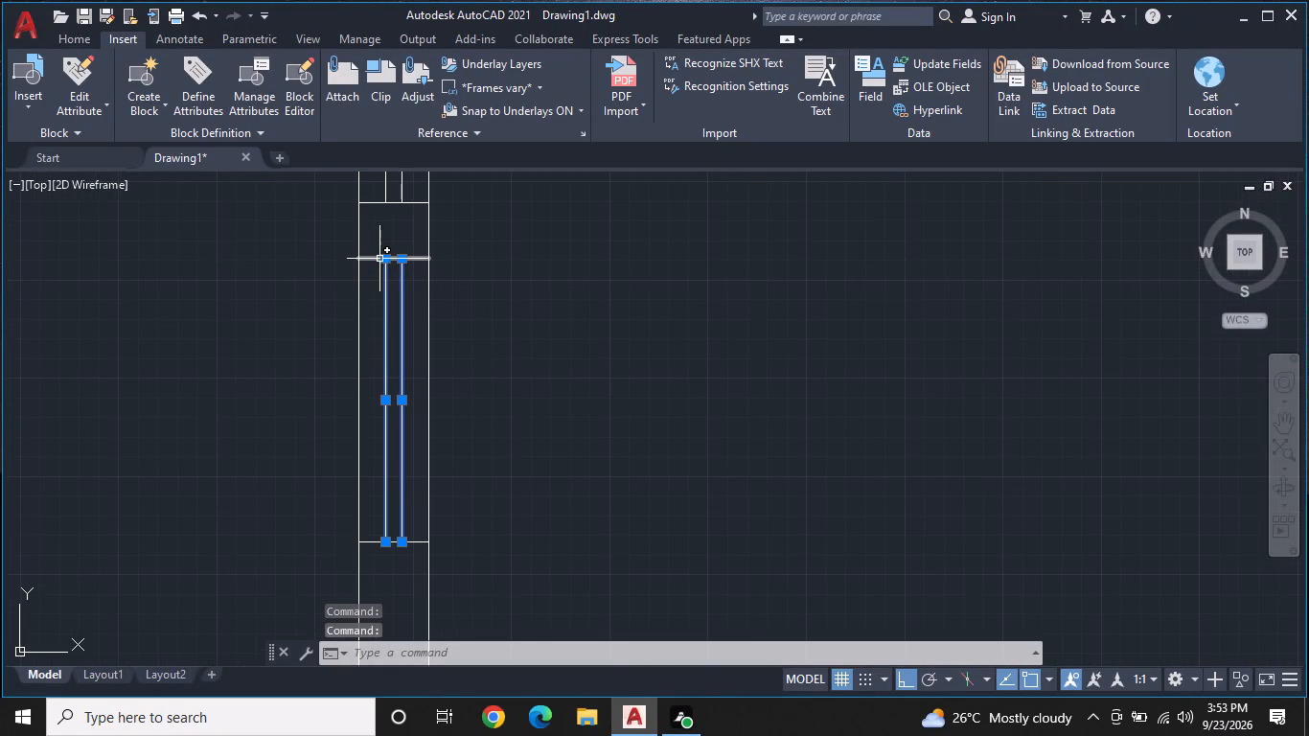
click(379, 259)
scroll(394, 298, down, 3)
scroll(394, 372, up, 2)
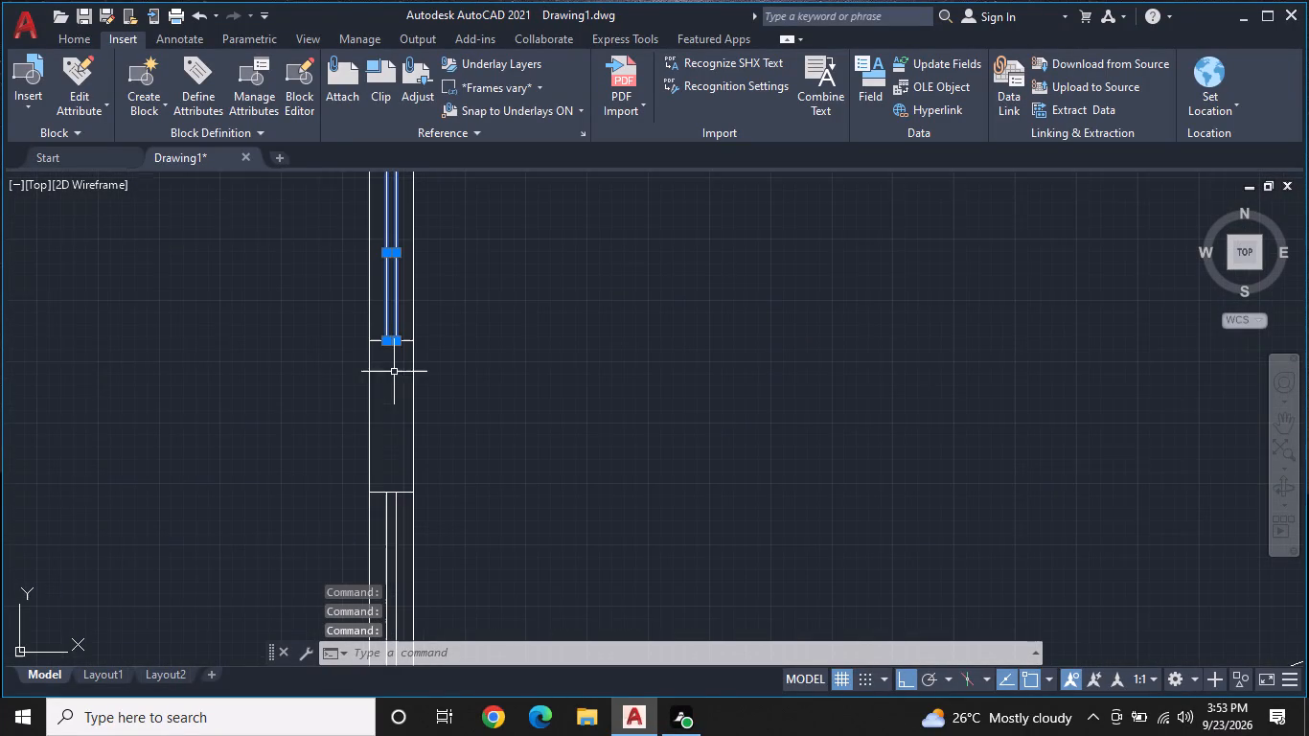
scroll(393, 349, up, 2)
click(407, 332)
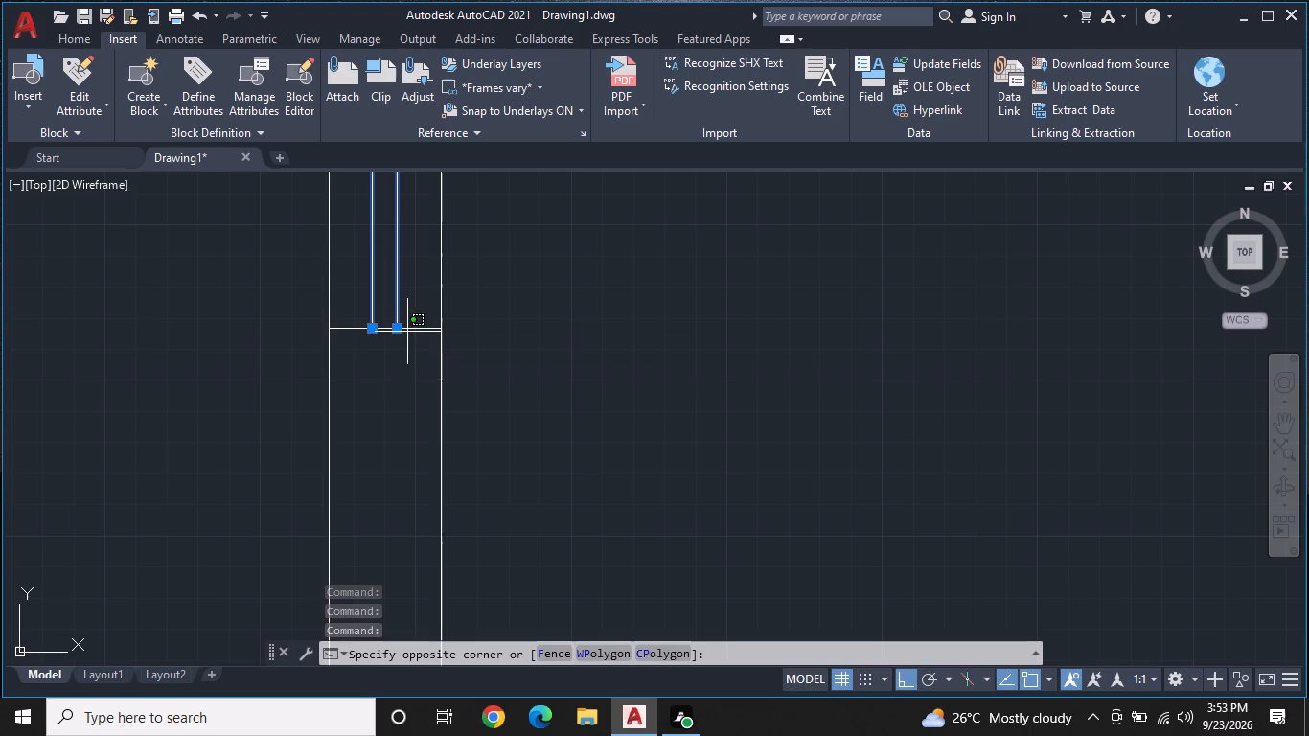
click(414, 322)
click(410, 327)
right_click(409, 321)
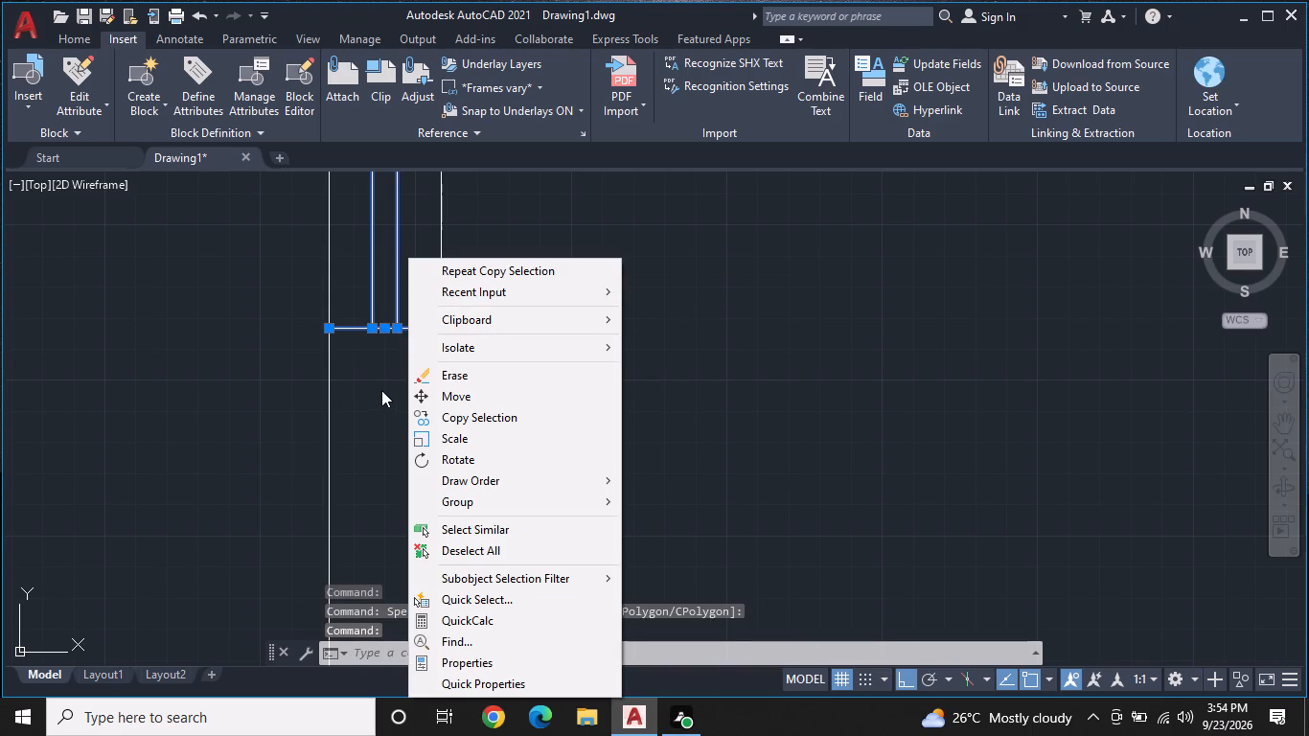
click(490, 376)
scroll(458, 366, down, 1)
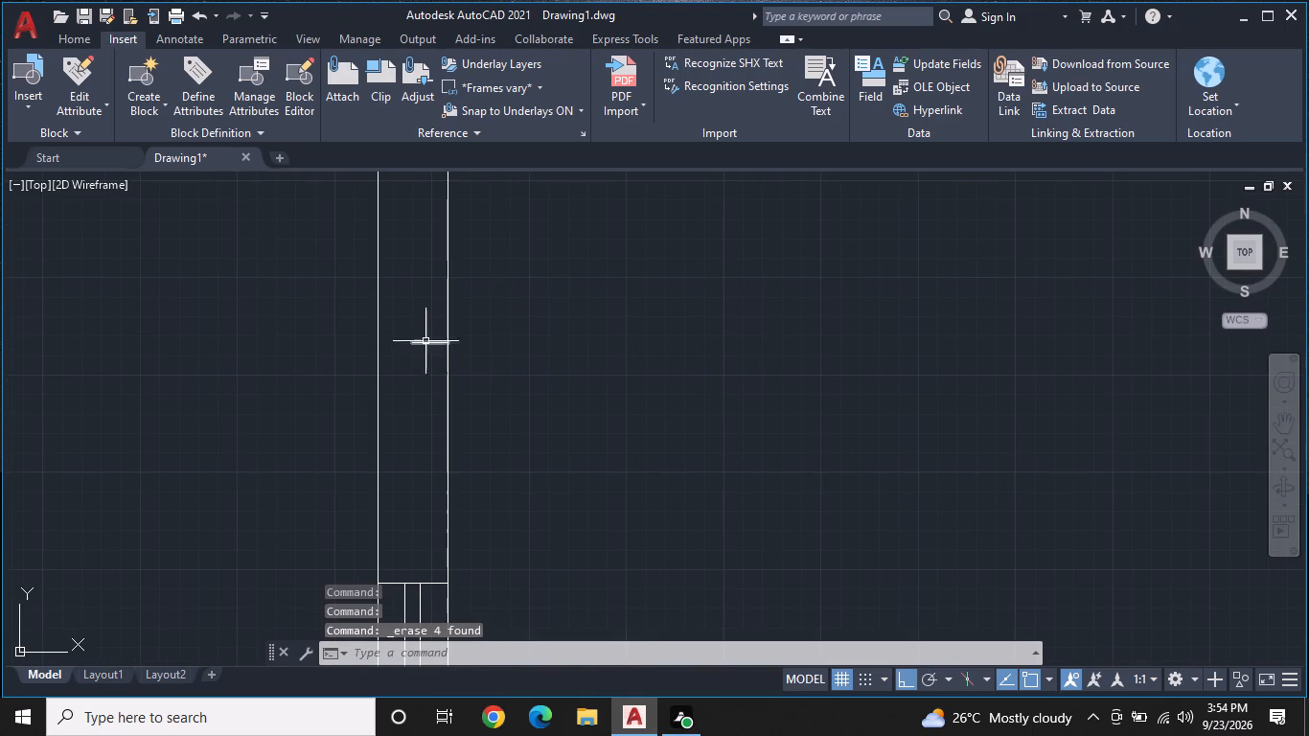
double_click(425, 341)
right_click(424, 343)
click(461, 345)
Examine the floor plan's overall layout, checking the west wall windows and the surrounding rooms.
scroll(394, 322, down, 3)
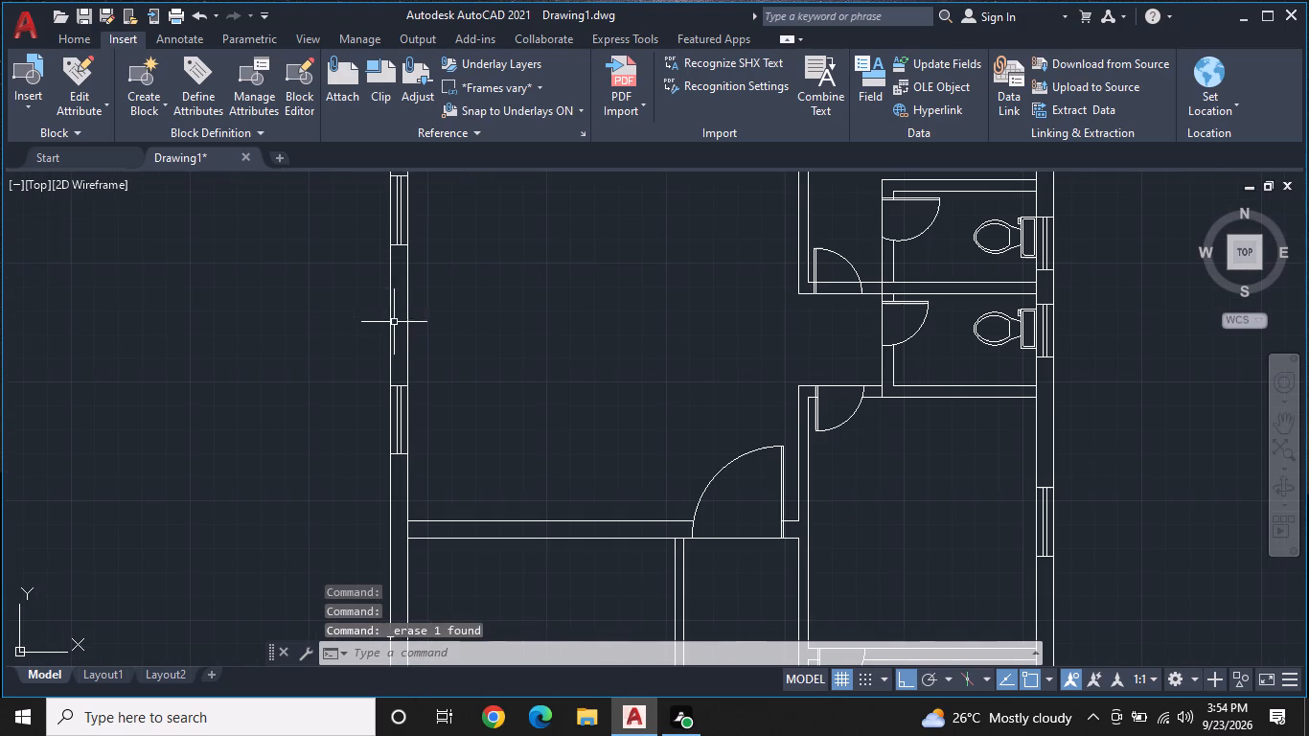
middle_drag(469, 312, 405, 308)
scroll(405, 308, down, 1)
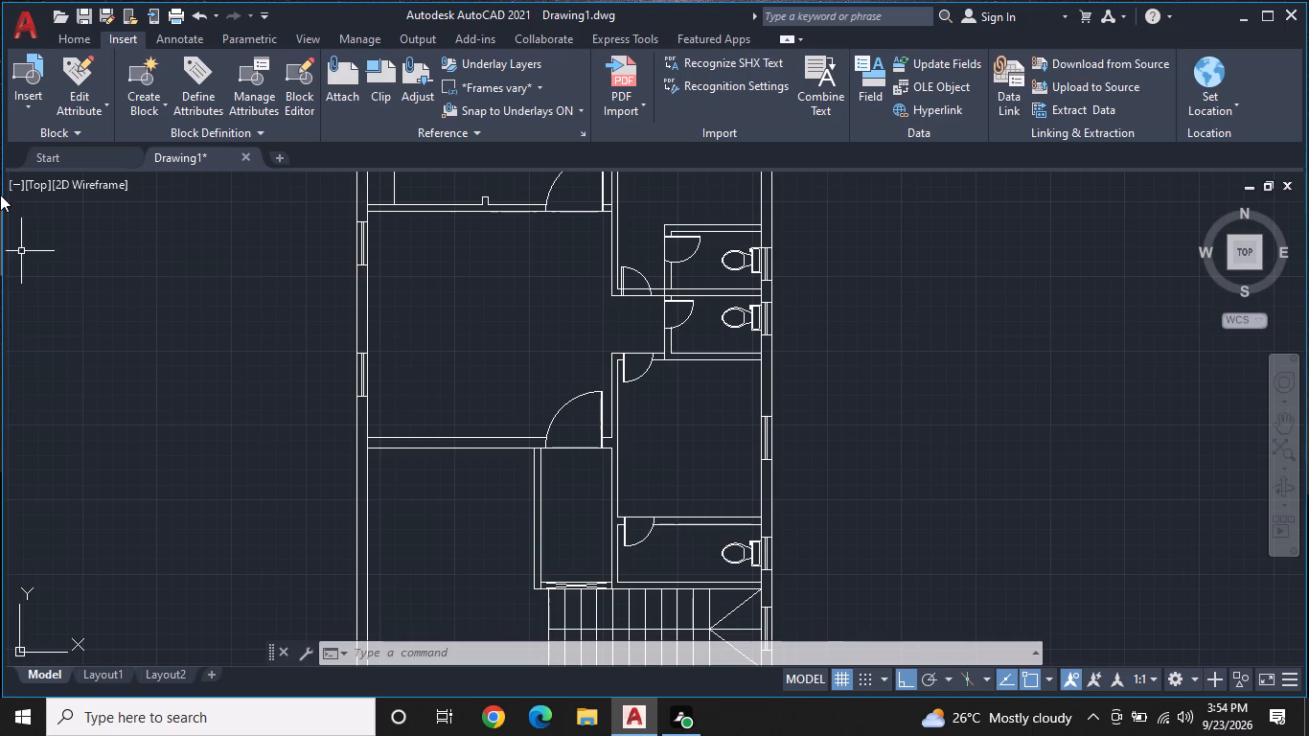
scroll(472, 293, down, 2)
middle_drag(480, 292, 463, 306)
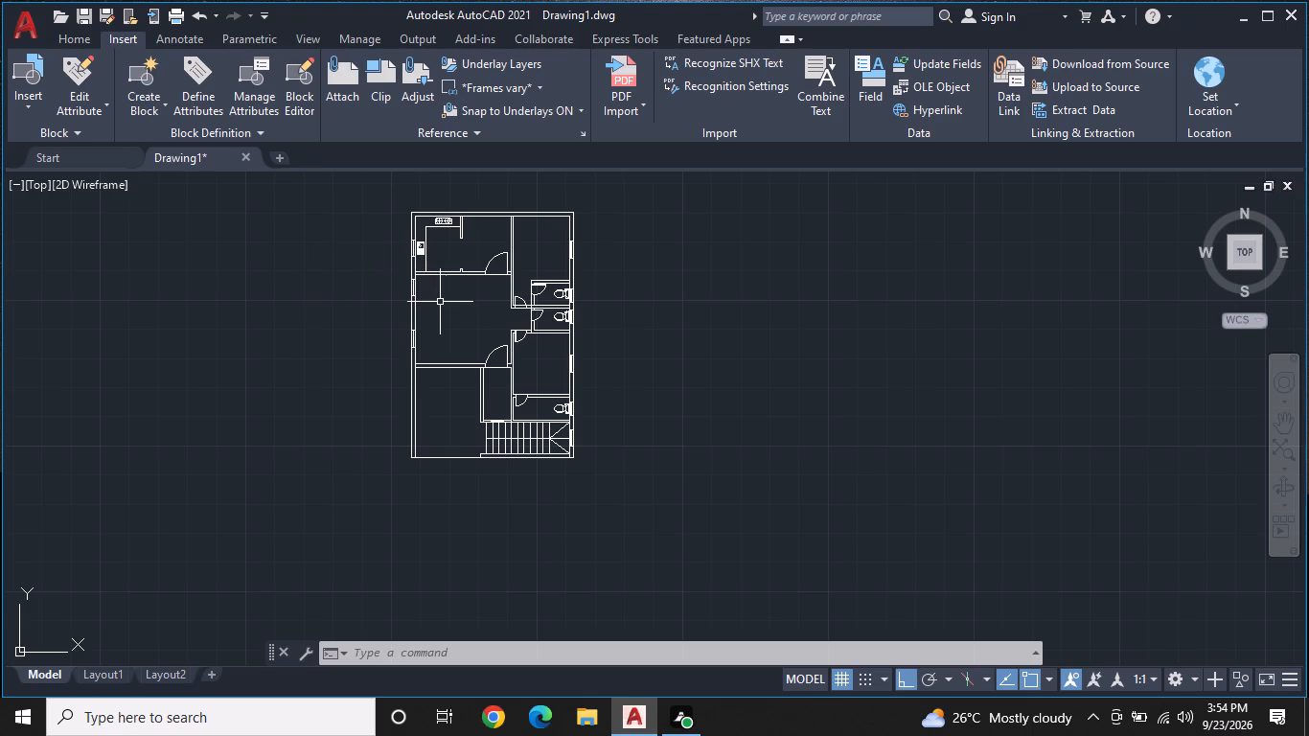
scroll(471, 300, up, 1)
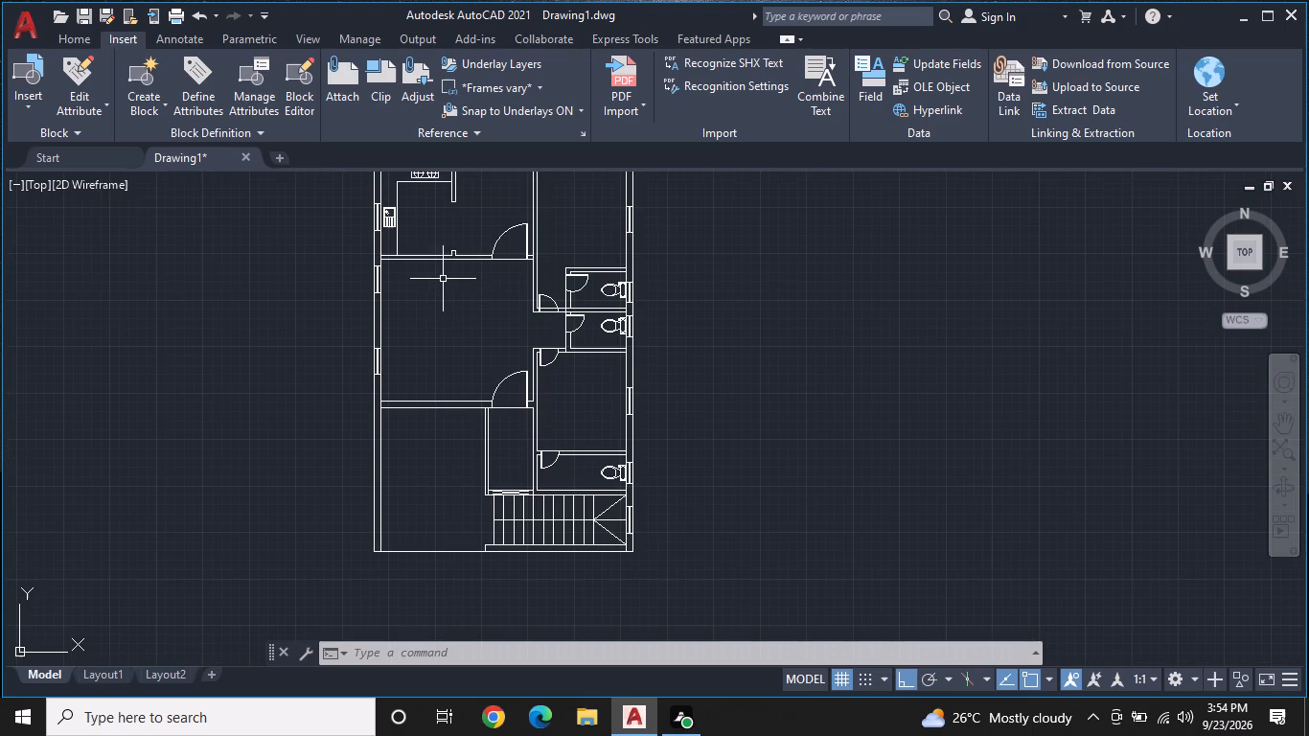
scroll(443, 279, up, 1)
middle_drag(442, 280, 416, 296)
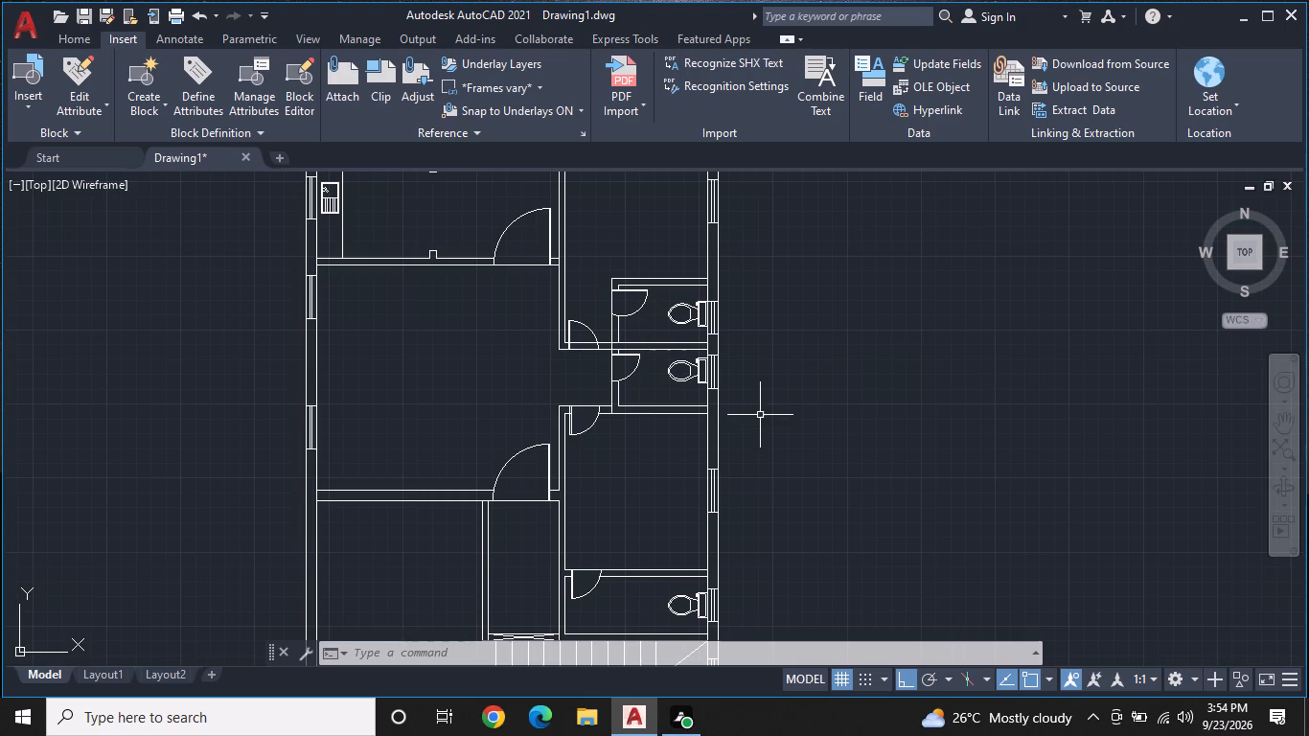
middle_click(728, 414)
scroll(752, 443, down, 1)
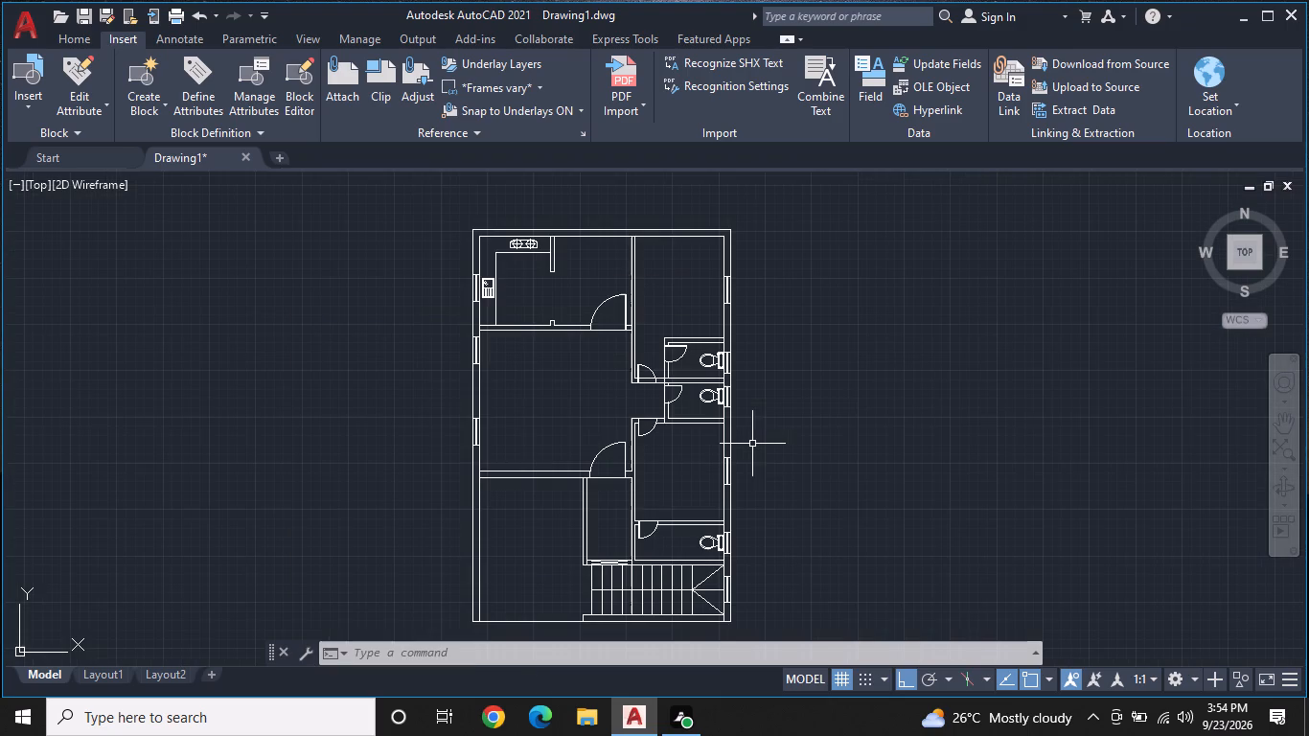
scroll(749, 444, up, 1)
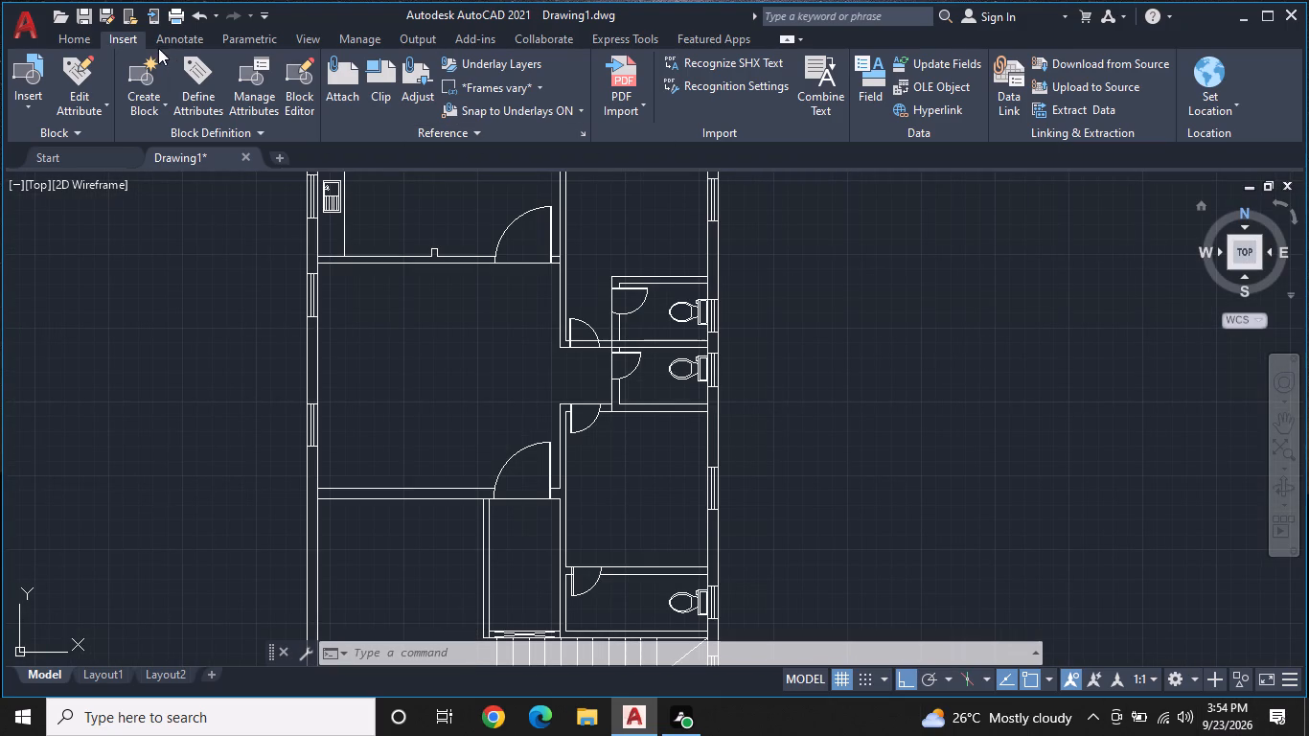
Open the block libraries with Home - Space Planner.dwg as the source for inserting furniture blocks.
click(126, 32)
click(37, 99)
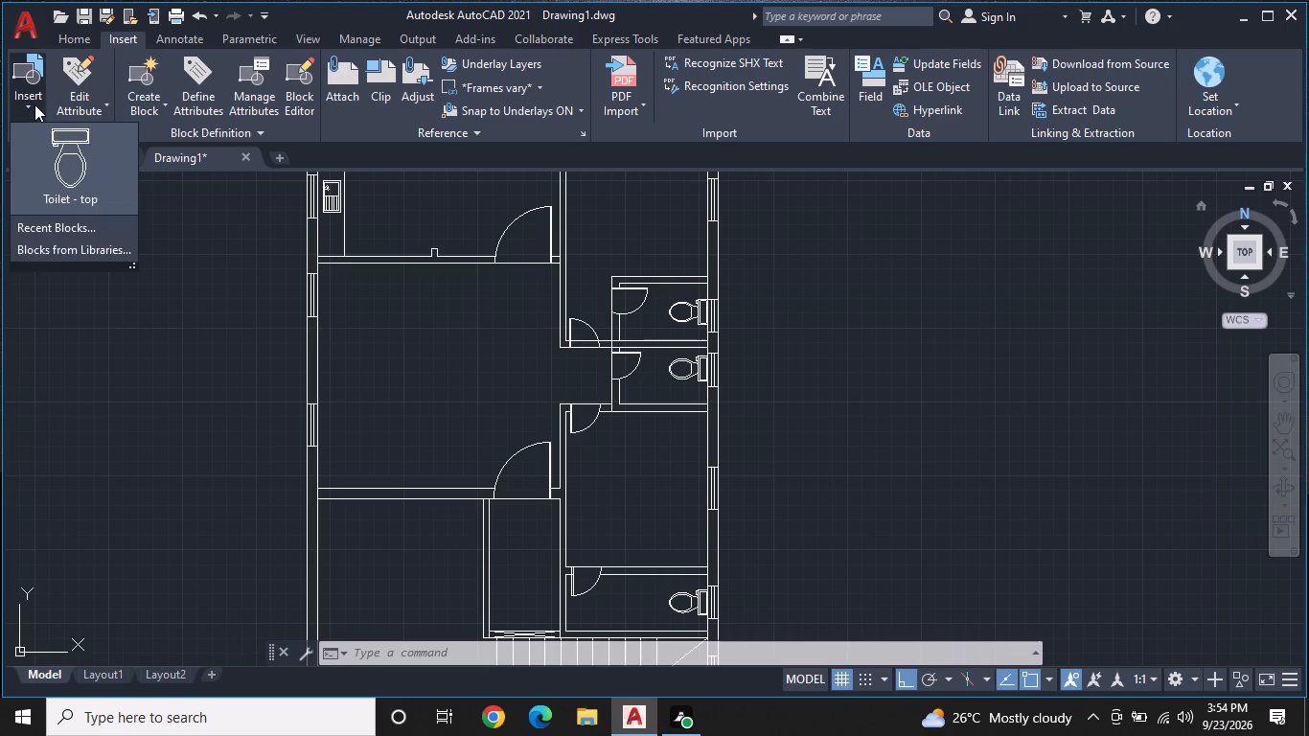
click(70, 250)
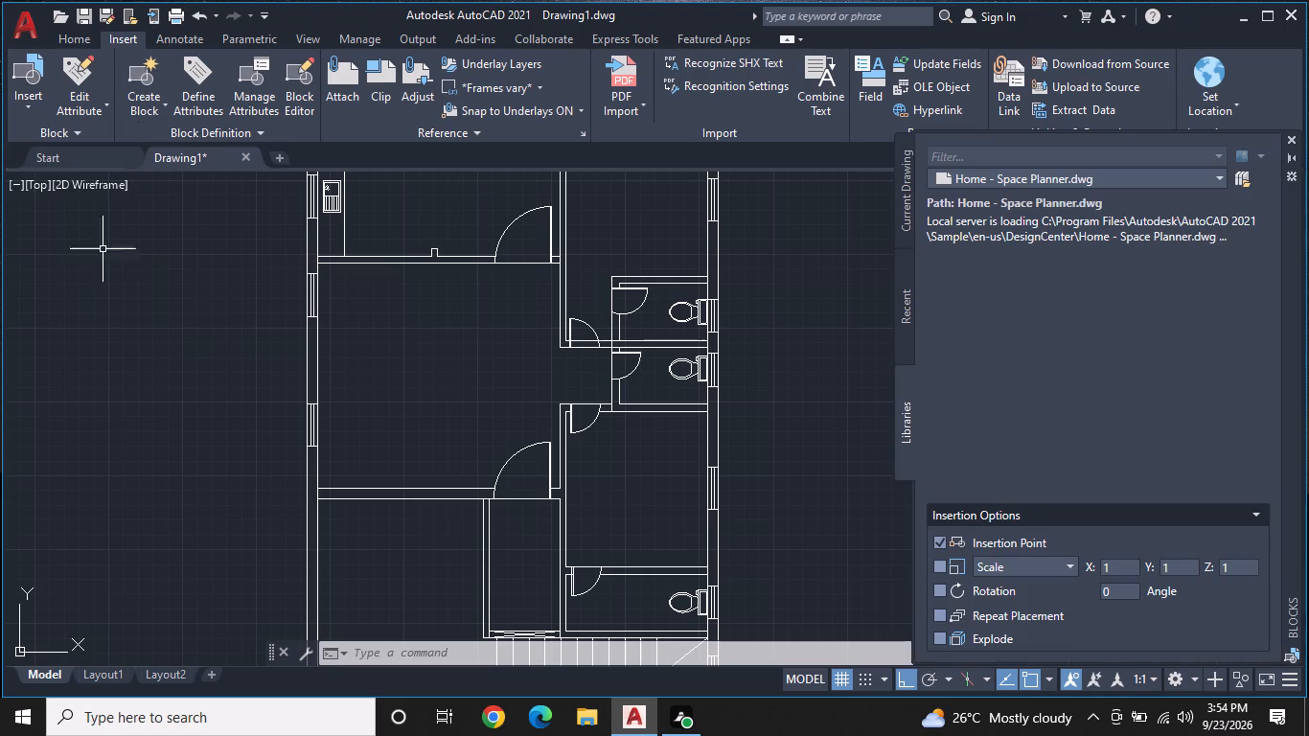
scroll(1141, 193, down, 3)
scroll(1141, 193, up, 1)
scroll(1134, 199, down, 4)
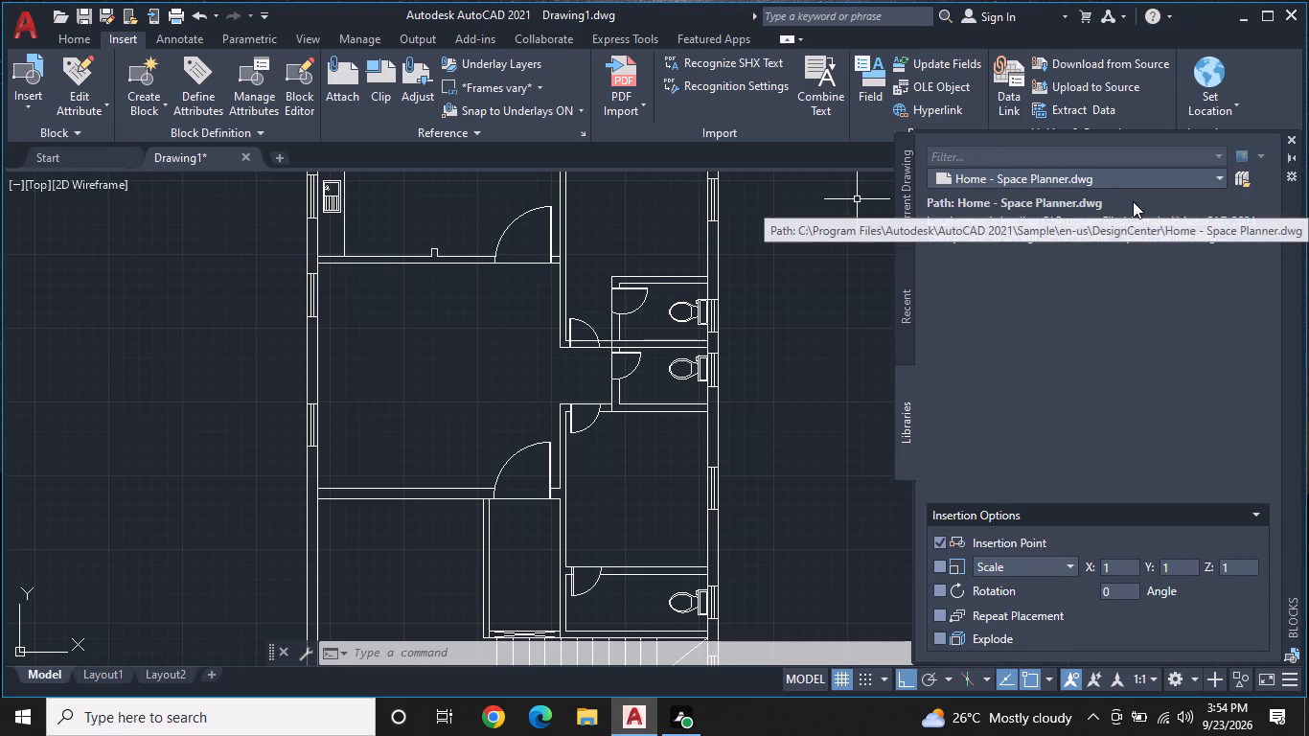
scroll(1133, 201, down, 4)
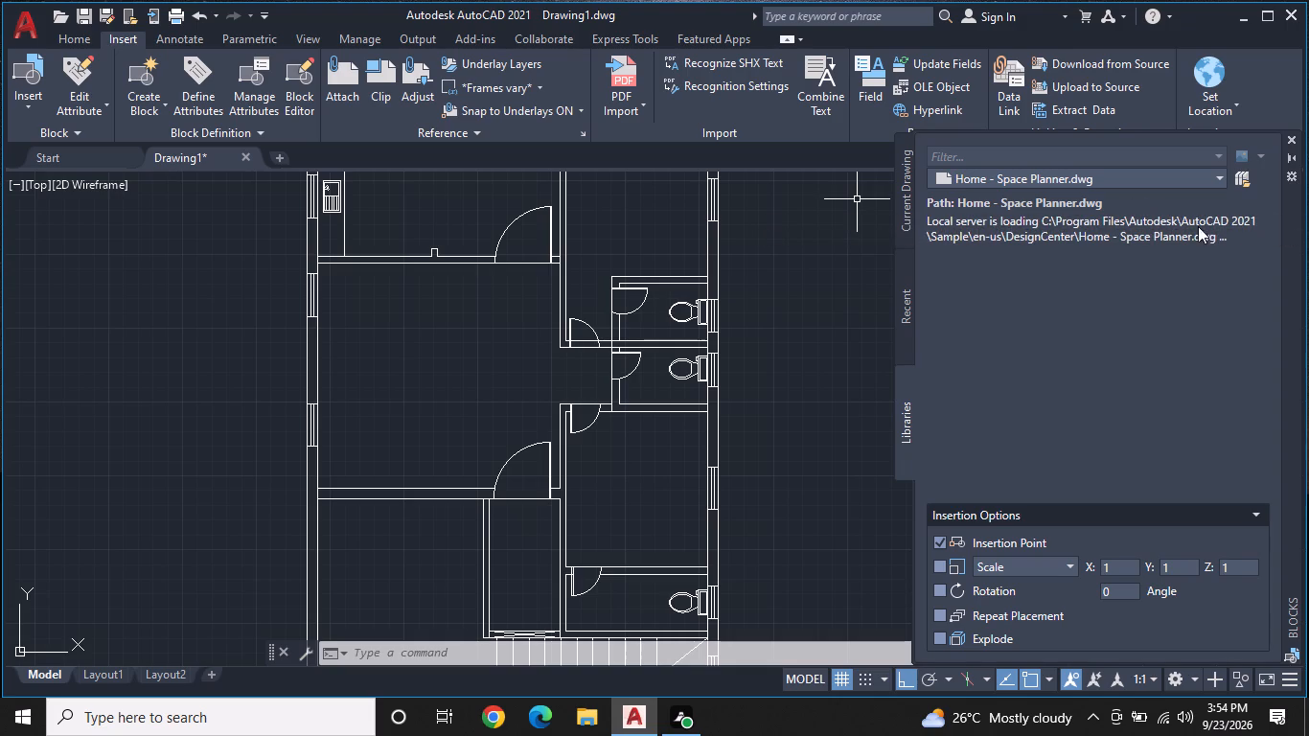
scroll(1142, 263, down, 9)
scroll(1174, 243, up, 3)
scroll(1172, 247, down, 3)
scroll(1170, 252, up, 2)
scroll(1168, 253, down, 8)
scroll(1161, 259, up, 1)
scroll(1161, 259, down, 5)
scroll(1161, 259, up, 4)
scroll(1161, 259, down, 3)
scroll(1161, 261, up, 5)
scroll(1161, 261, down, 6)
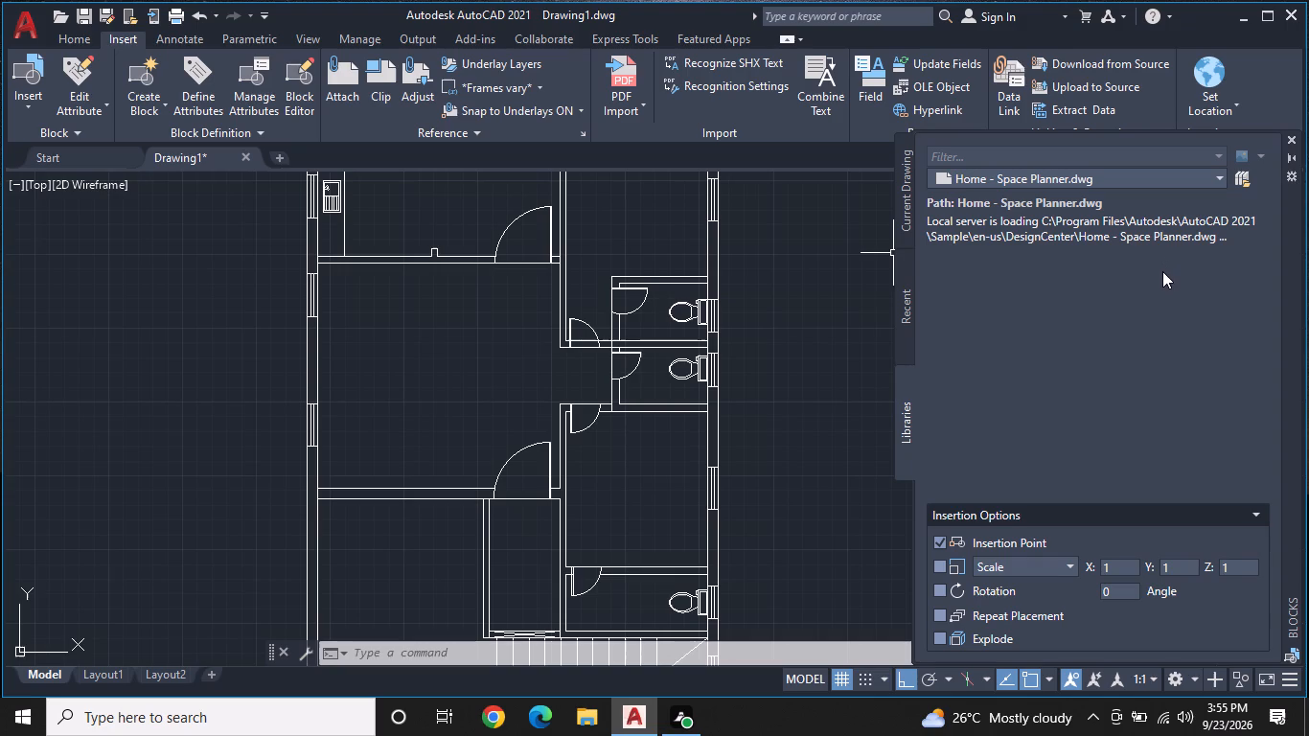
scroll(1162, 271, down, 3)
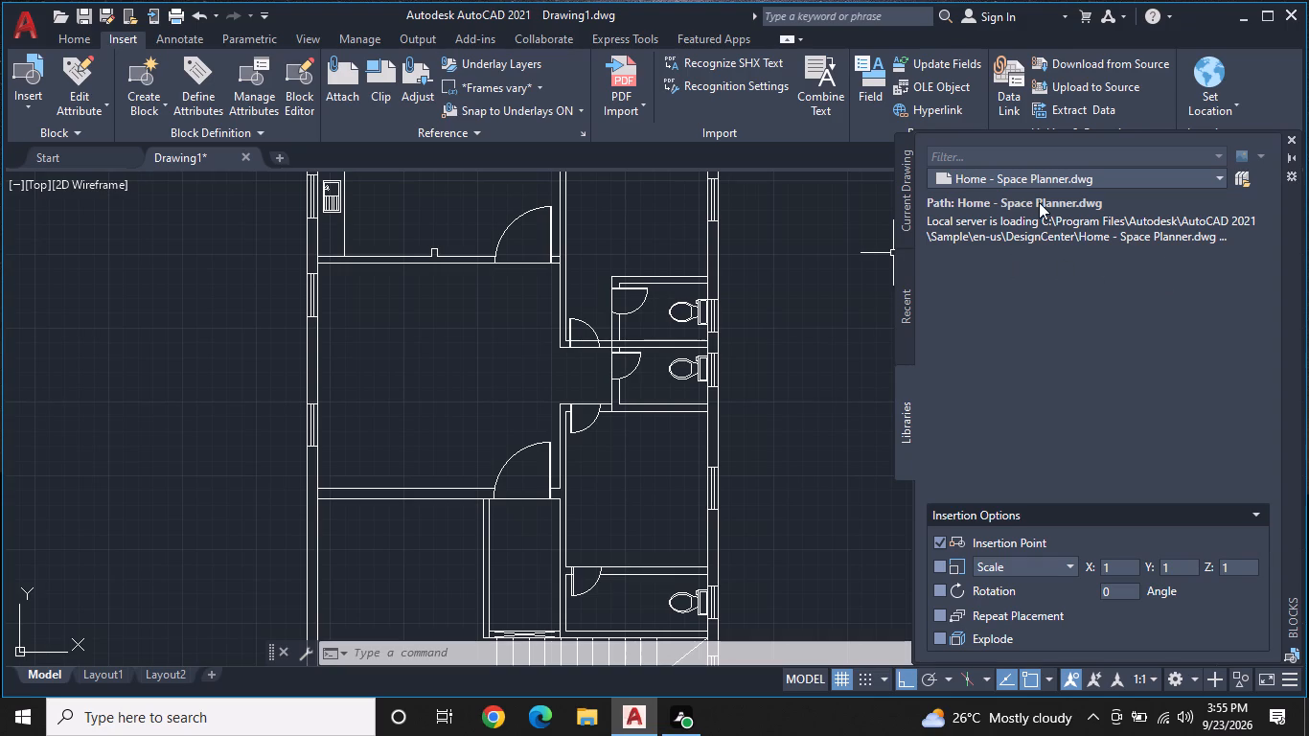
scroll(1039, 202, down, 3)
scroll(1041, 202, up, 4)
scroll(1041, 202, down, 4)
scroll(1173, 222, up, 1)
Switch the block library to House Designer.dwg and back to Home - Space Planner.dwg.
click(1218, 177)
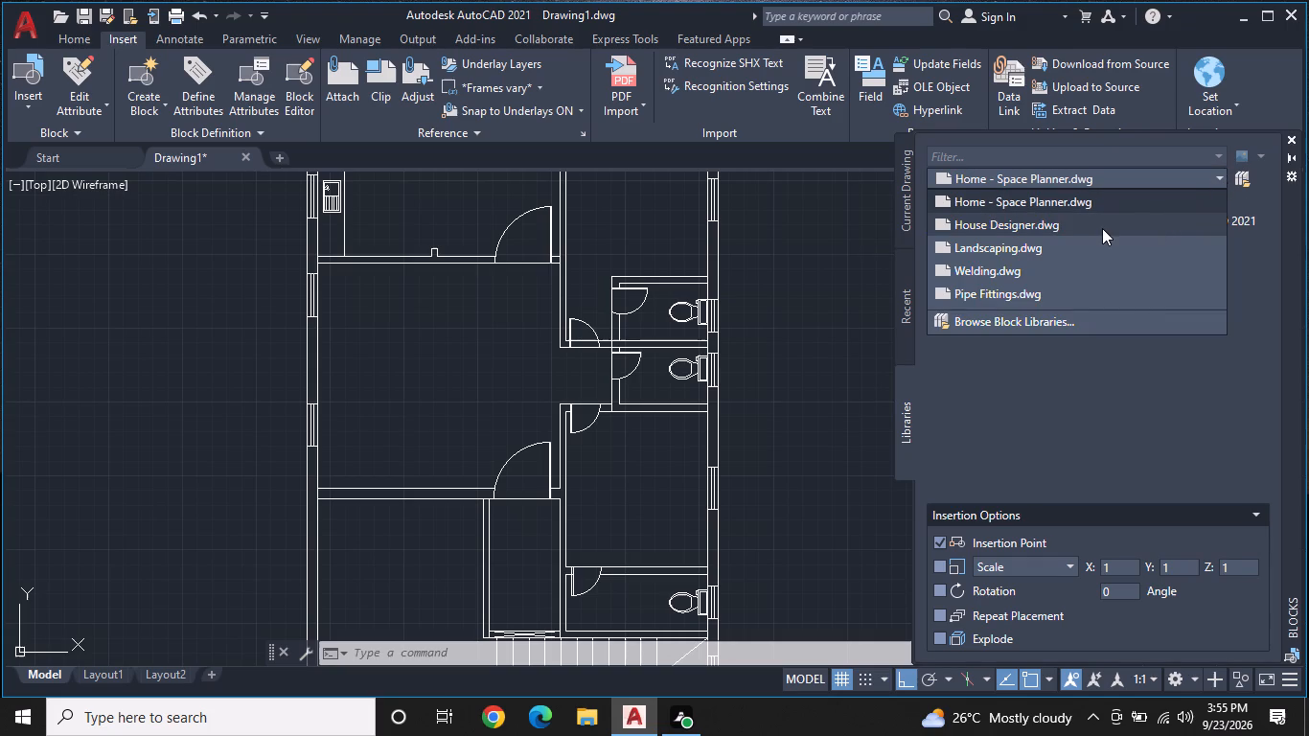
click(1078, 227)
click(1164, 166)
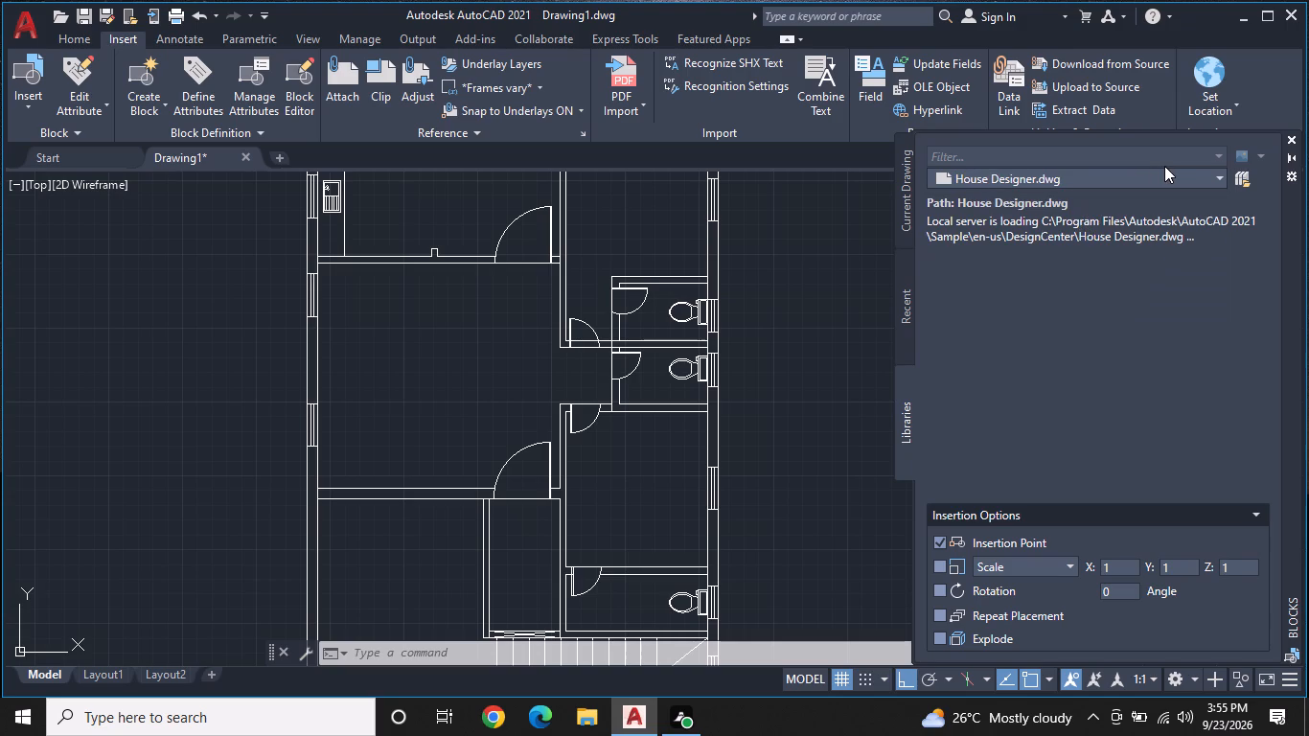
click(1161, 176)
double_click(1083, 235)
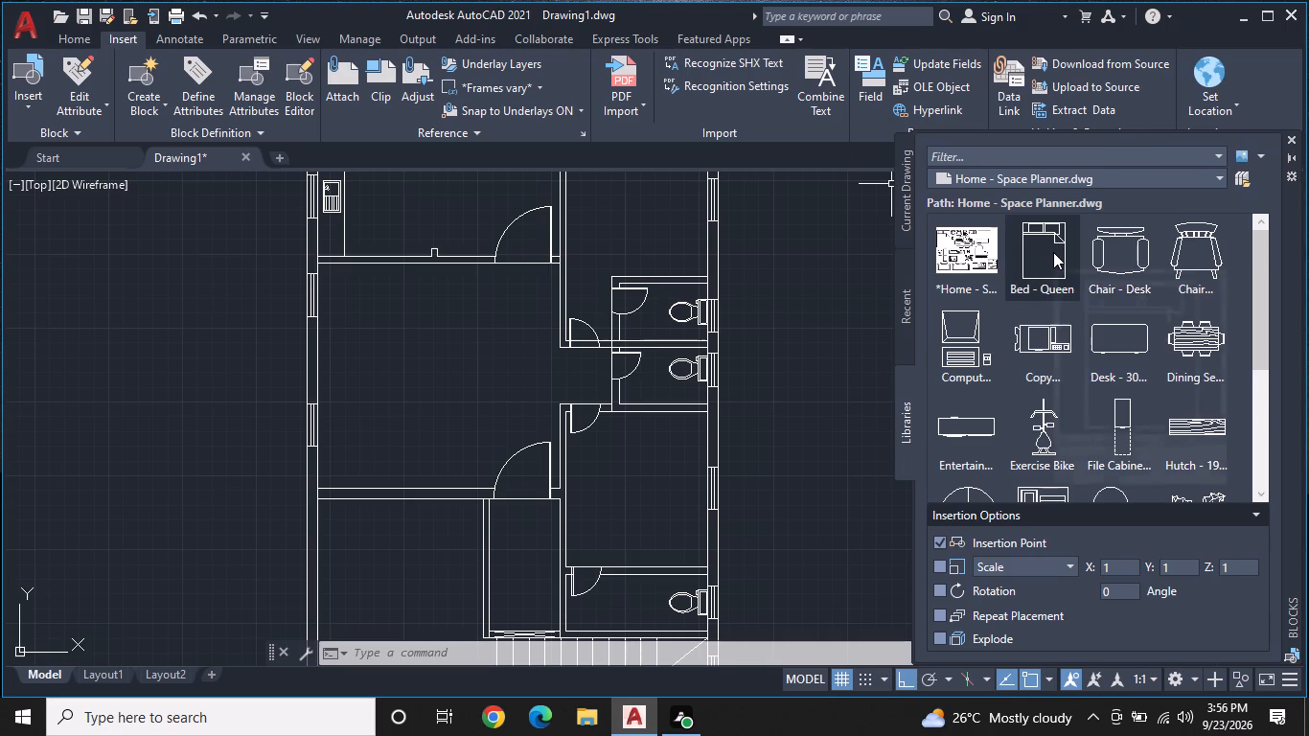
Insert the Bed - Queen block in the northeast bedroom with its headboard against the north exterior wall.
scroll(798, 264, down, 1)
middle_drag(798, 264, 783, 323)
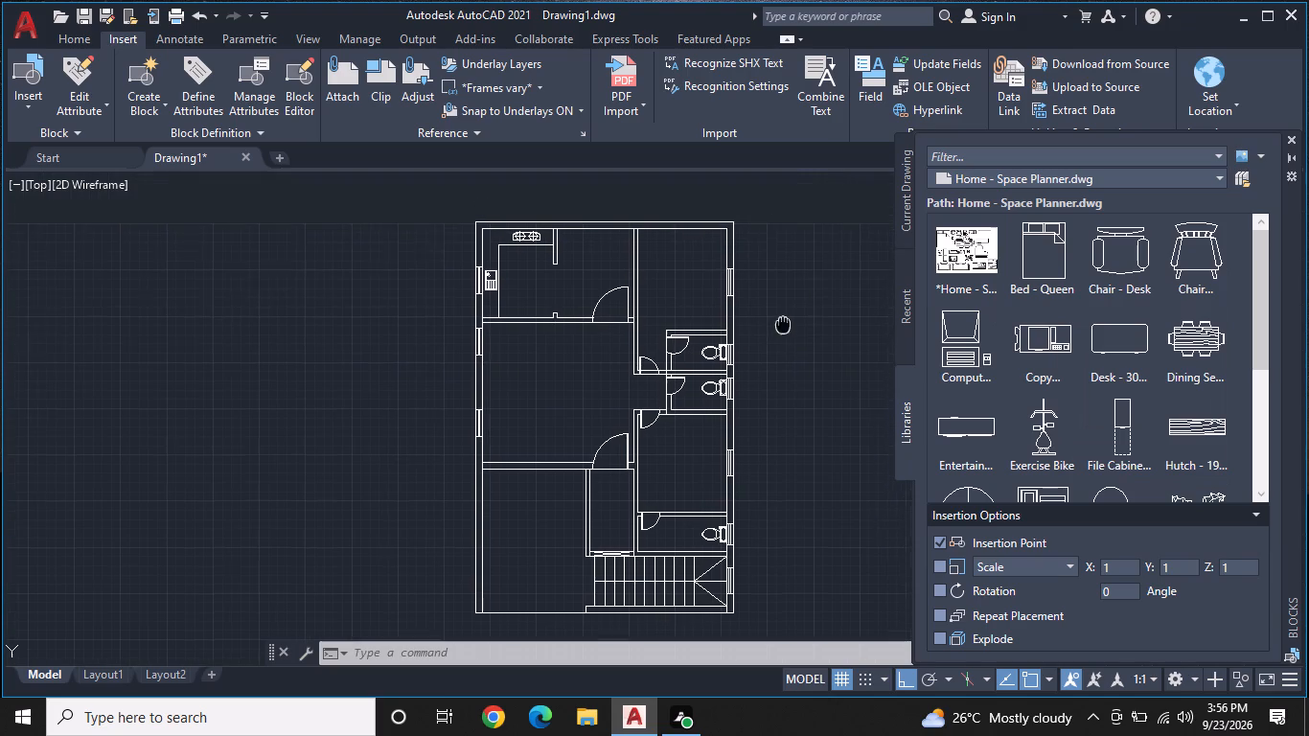
middle_drag(783, 323, 776, 341)
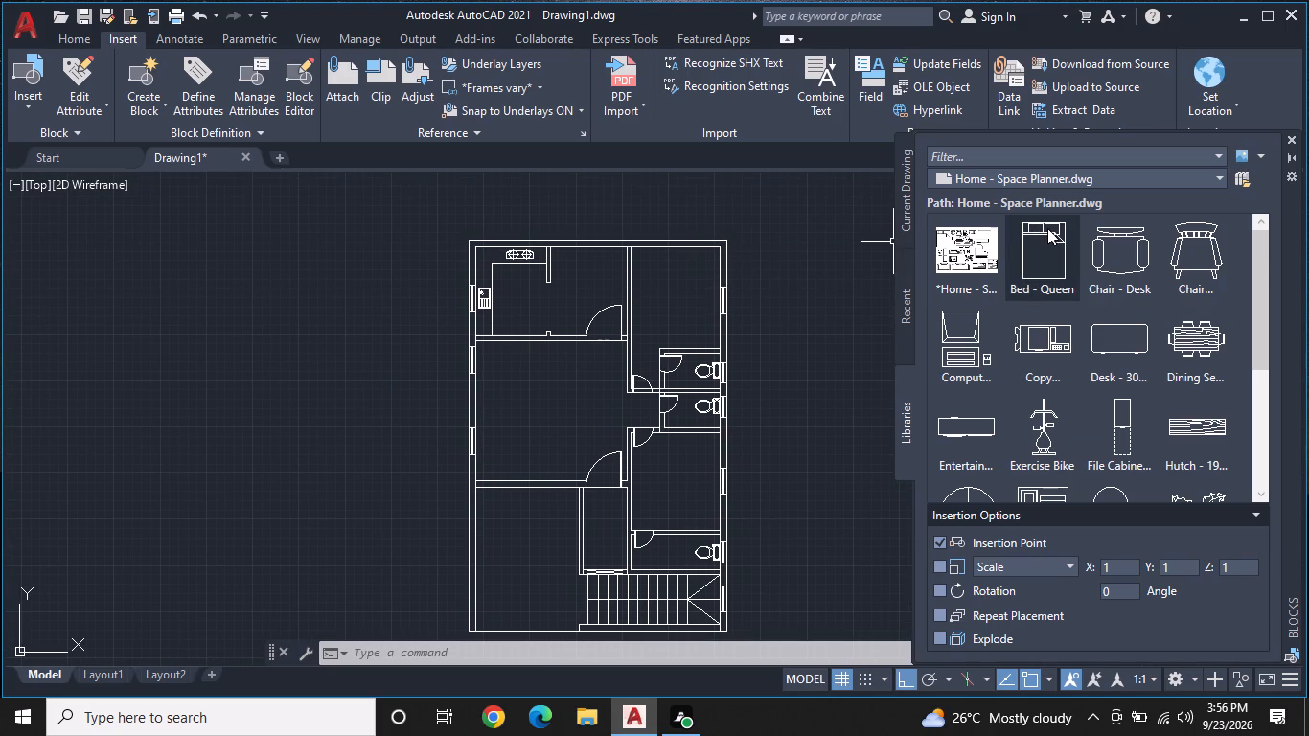
click(1047, 228)
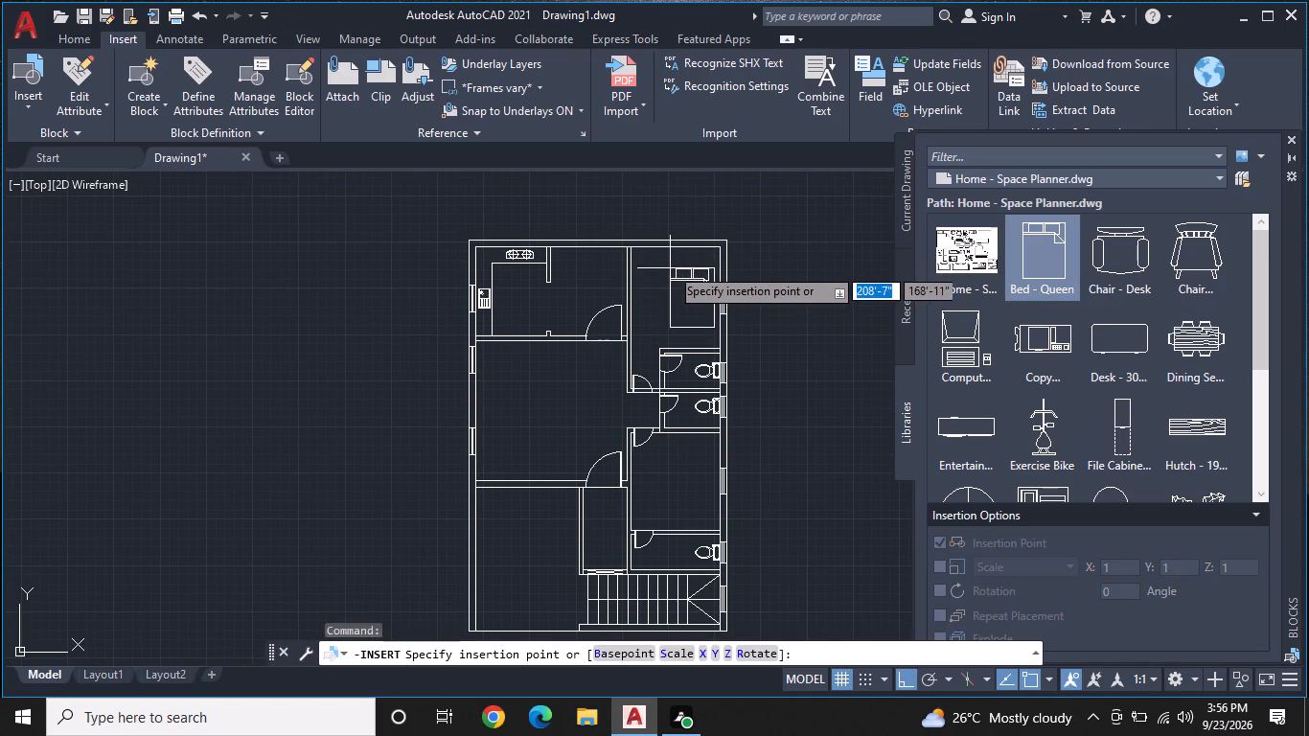
scroll(669, 261, up, 2)
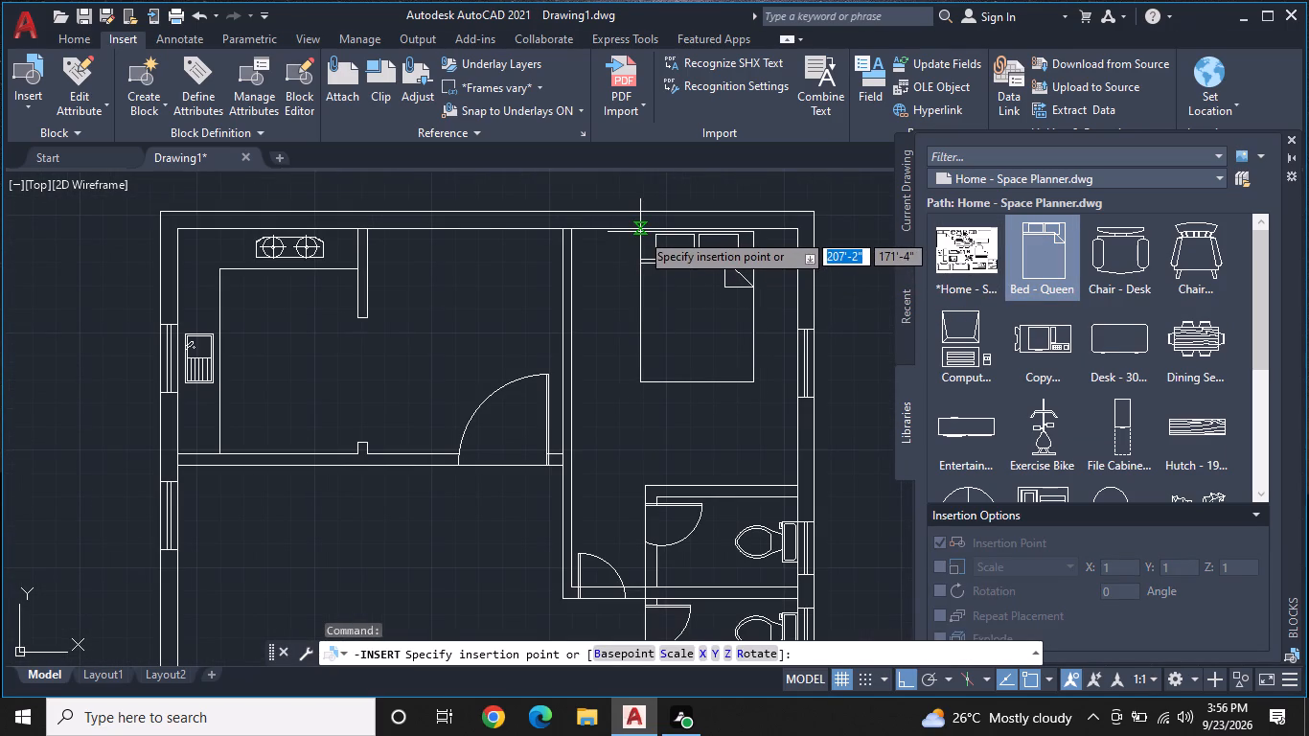
click(640, 232)
Insert another Bed - Queen block in the bedroom south of the two adjacent toilets, with its headboard near the north wall.
scroll(687, 257, down, 2)
middle_drag(770, 281, 776, 242)
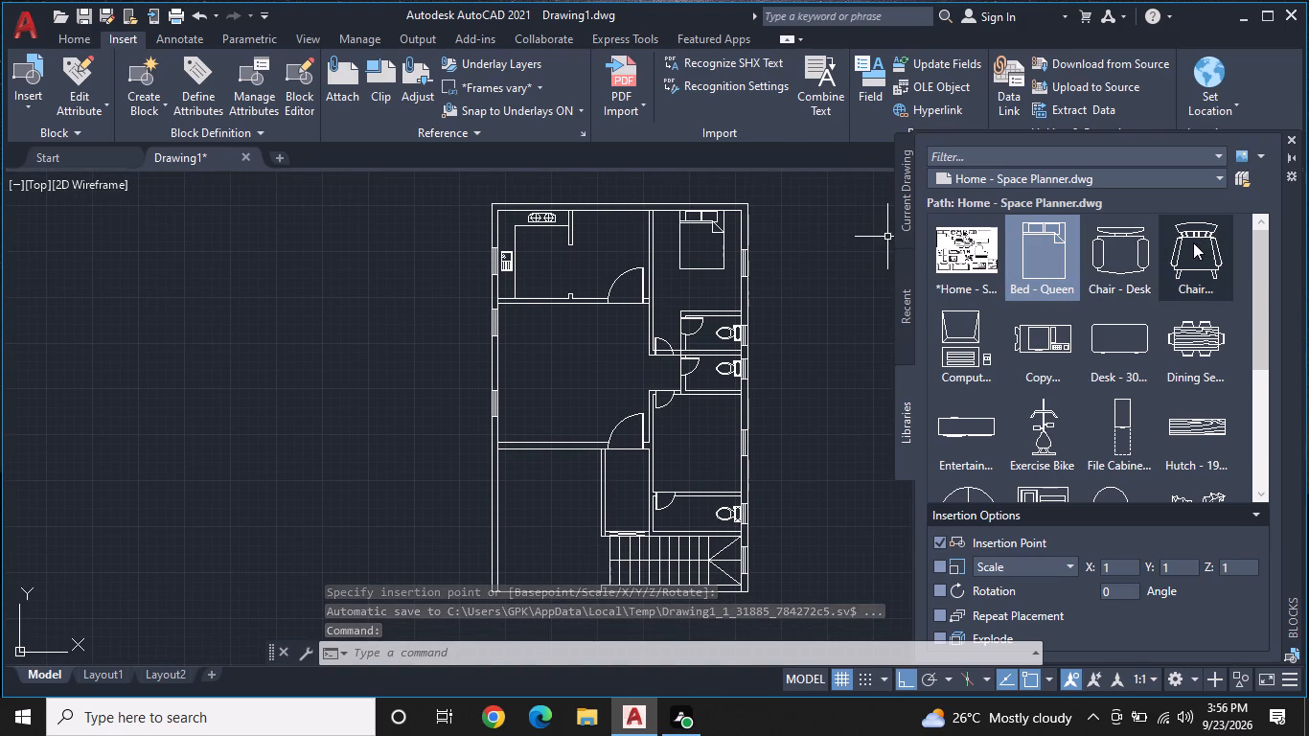
click(1043, 258)
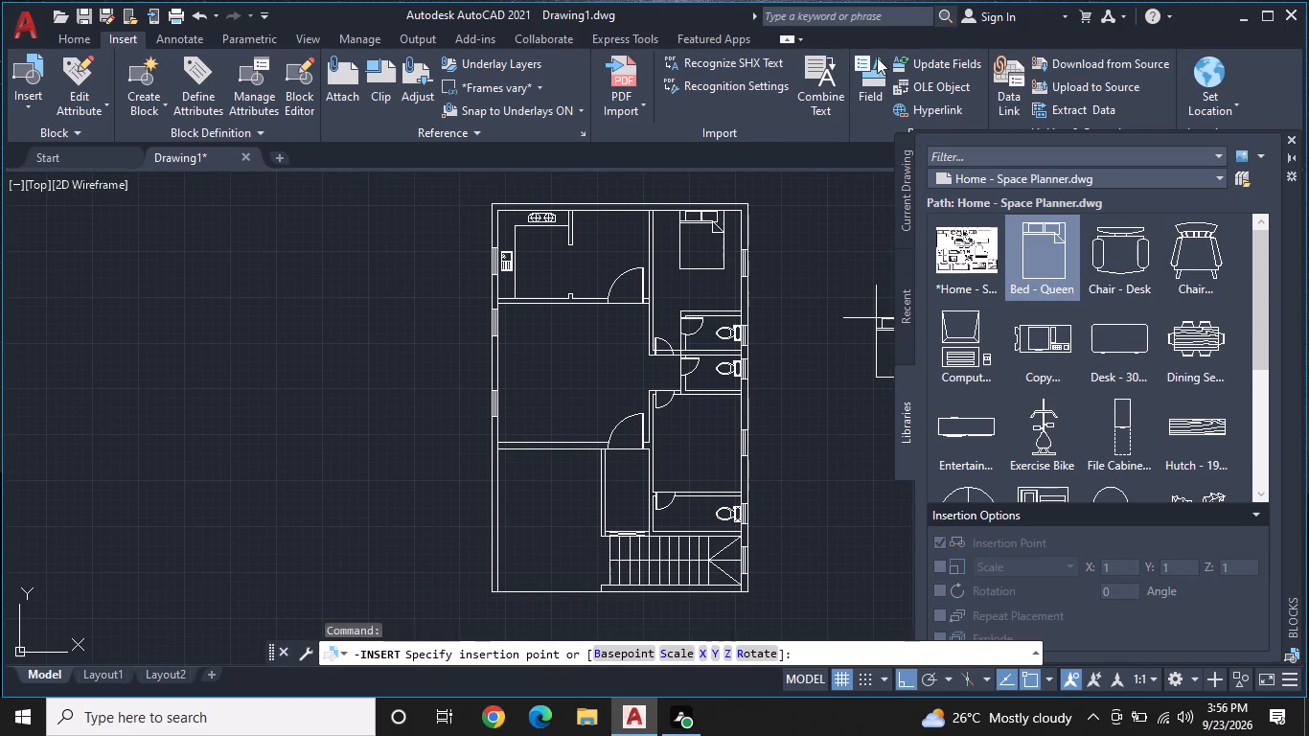
click(678, 413)
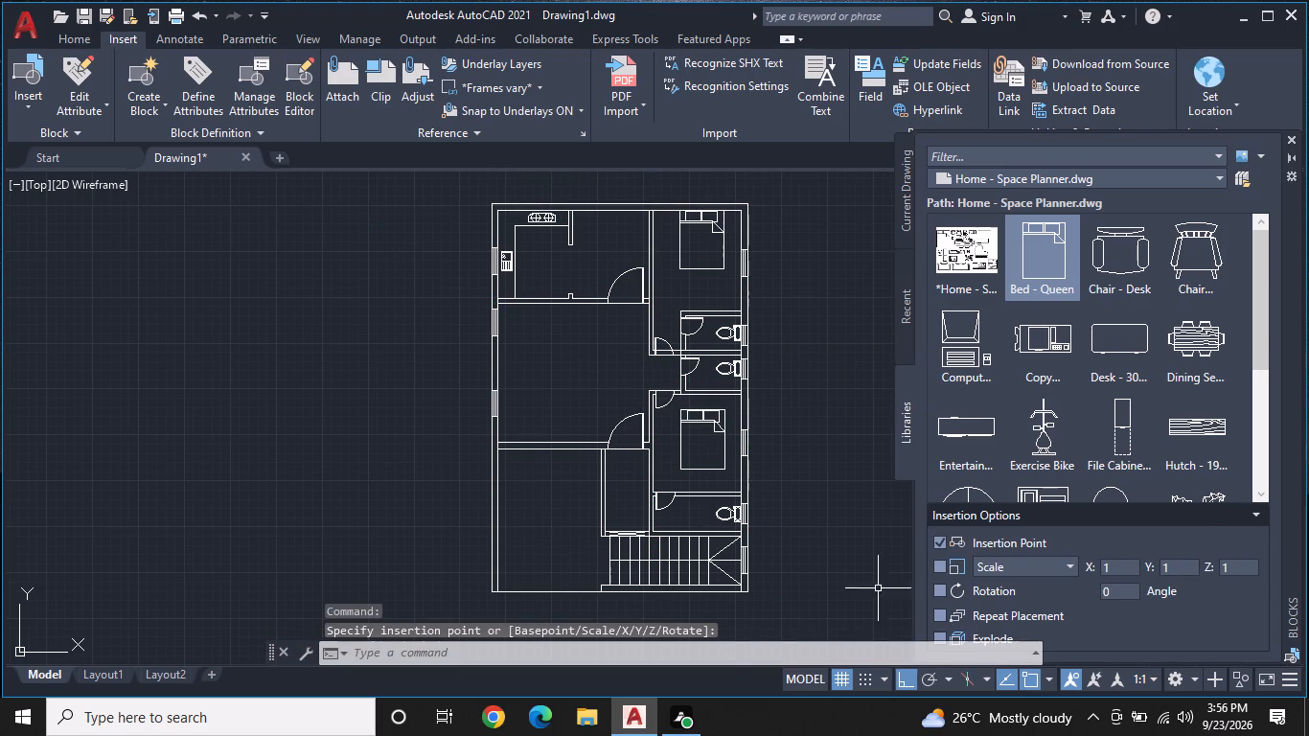
Close the block library palette.
double_click(1294, 136)
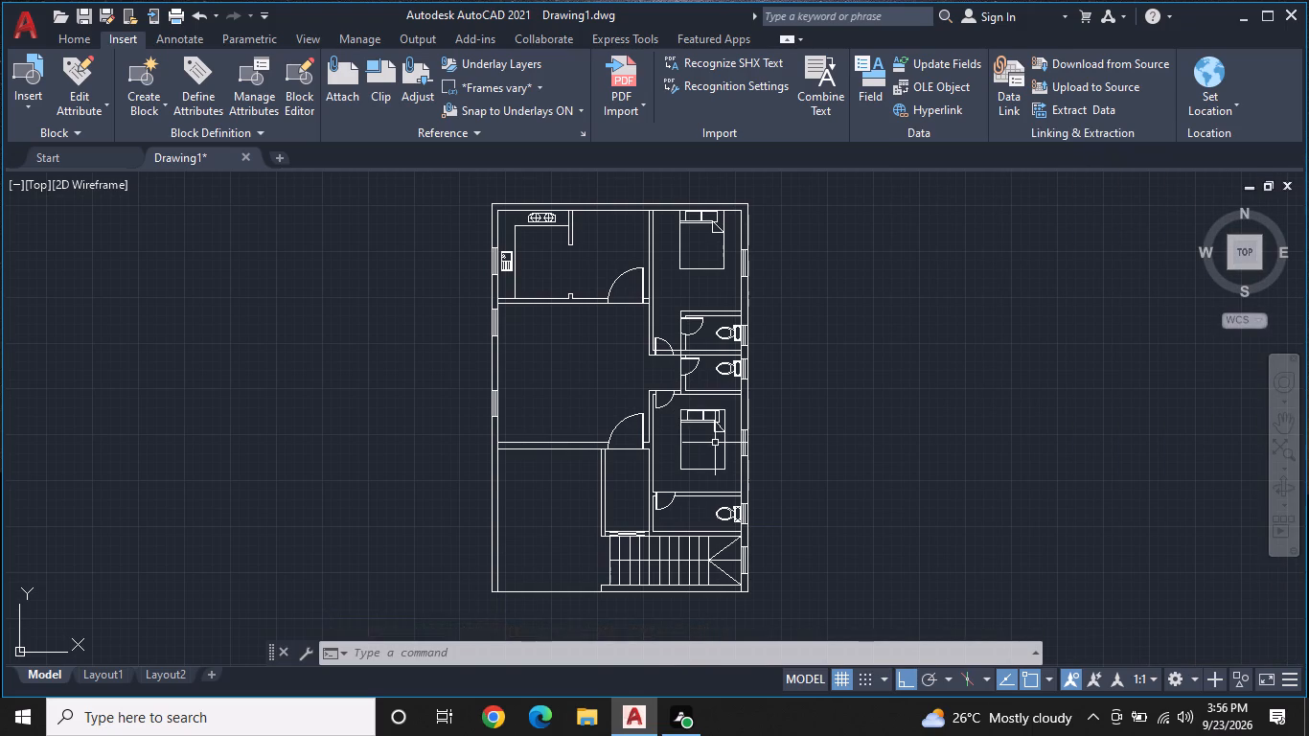
Rotate the queen bed in the bedroom south of the two toilets by 270° about its northeast corner, so its headboard faces east.
scroll(715, 443, up, 2)
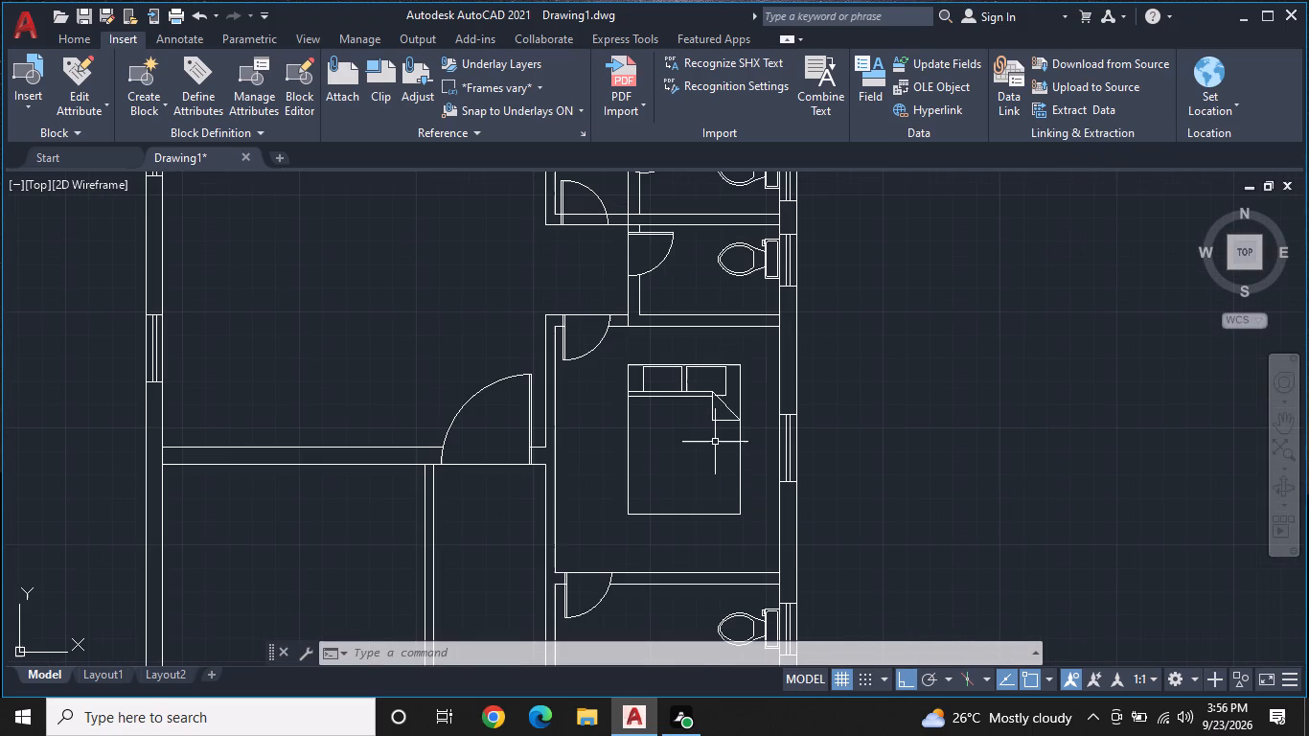
click(711, 422)
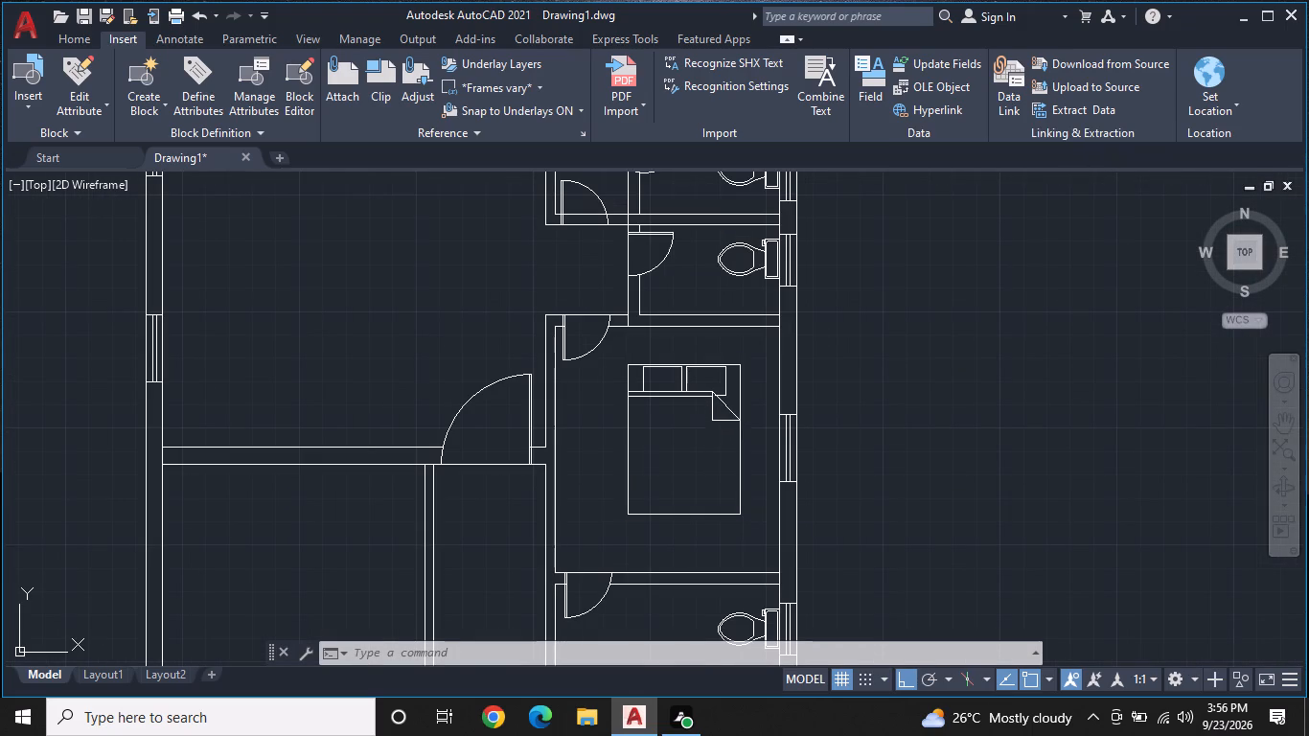
right_click(718, 408)
click(759, 425)
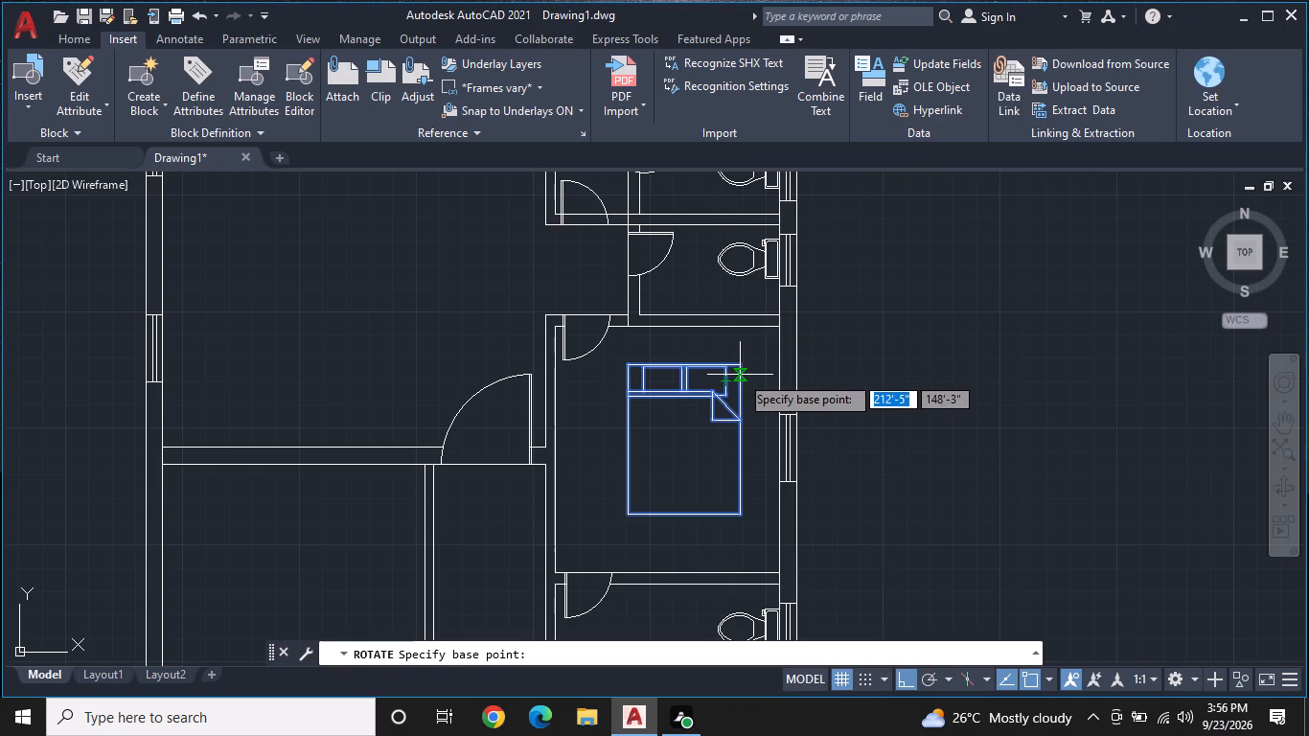
click(738, 371)
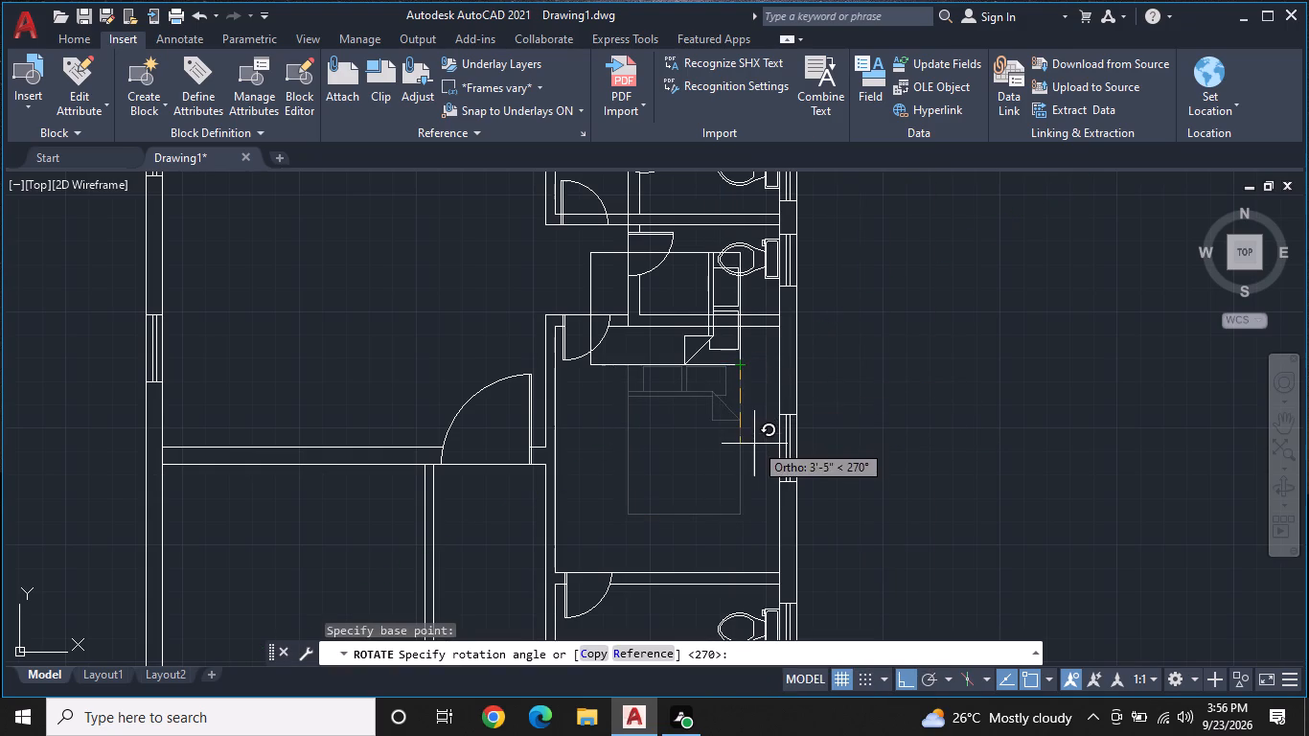
click(754, 444)
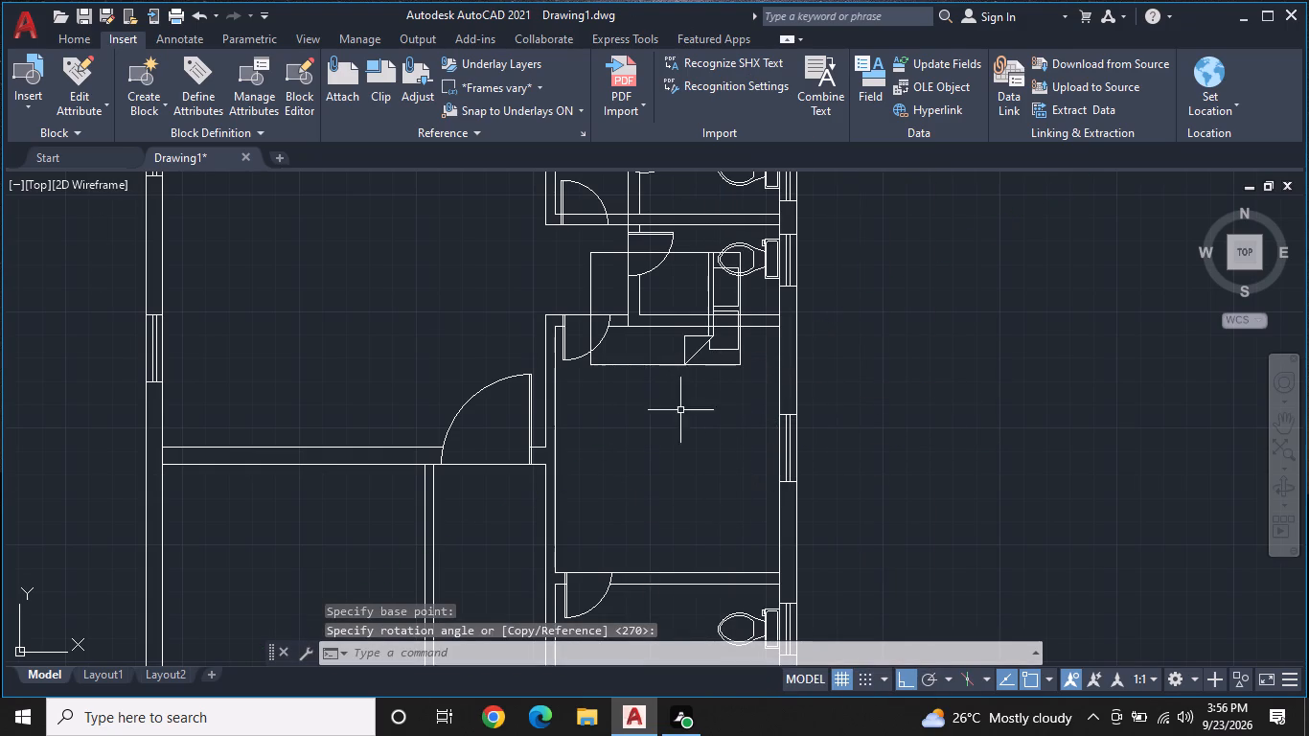
Move the rotated queen bed by its headboard corner into the southern bedroom, with the headboard against the east exterior wall at the window.
click(721, 346)
click(715, 356)
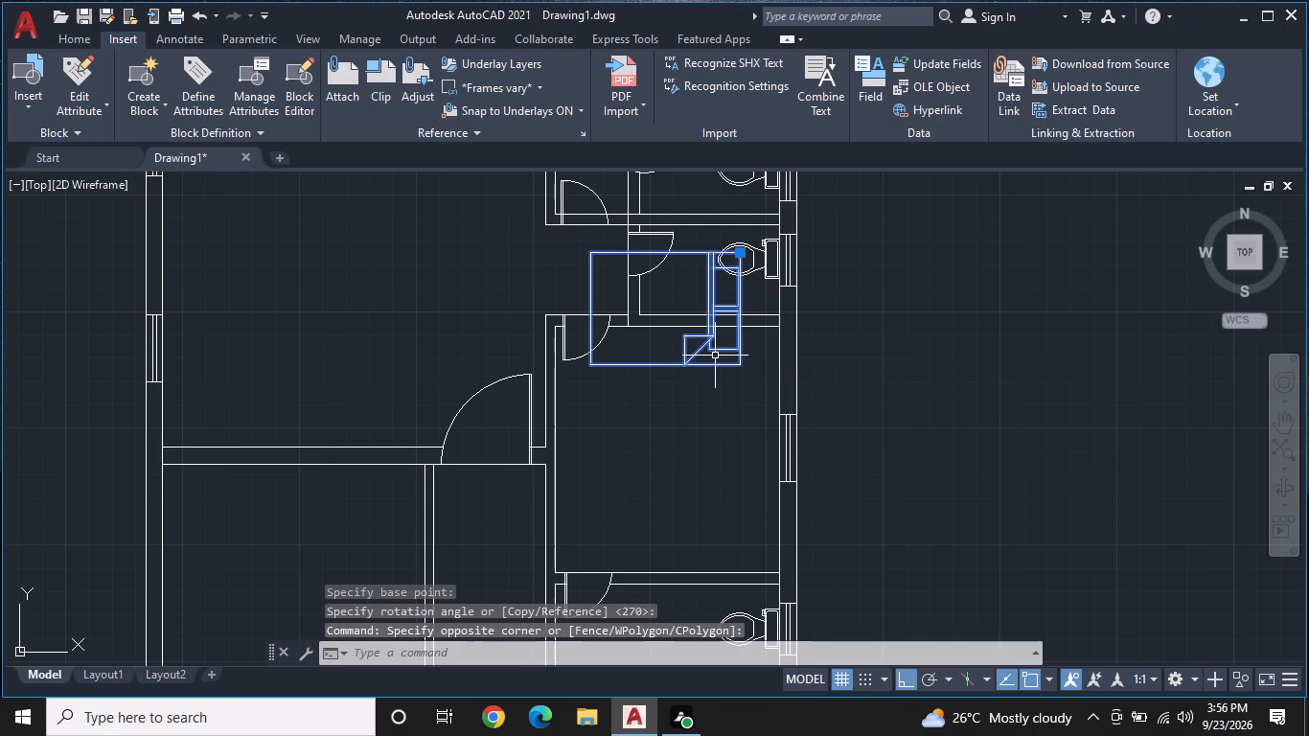
click(741, 252)
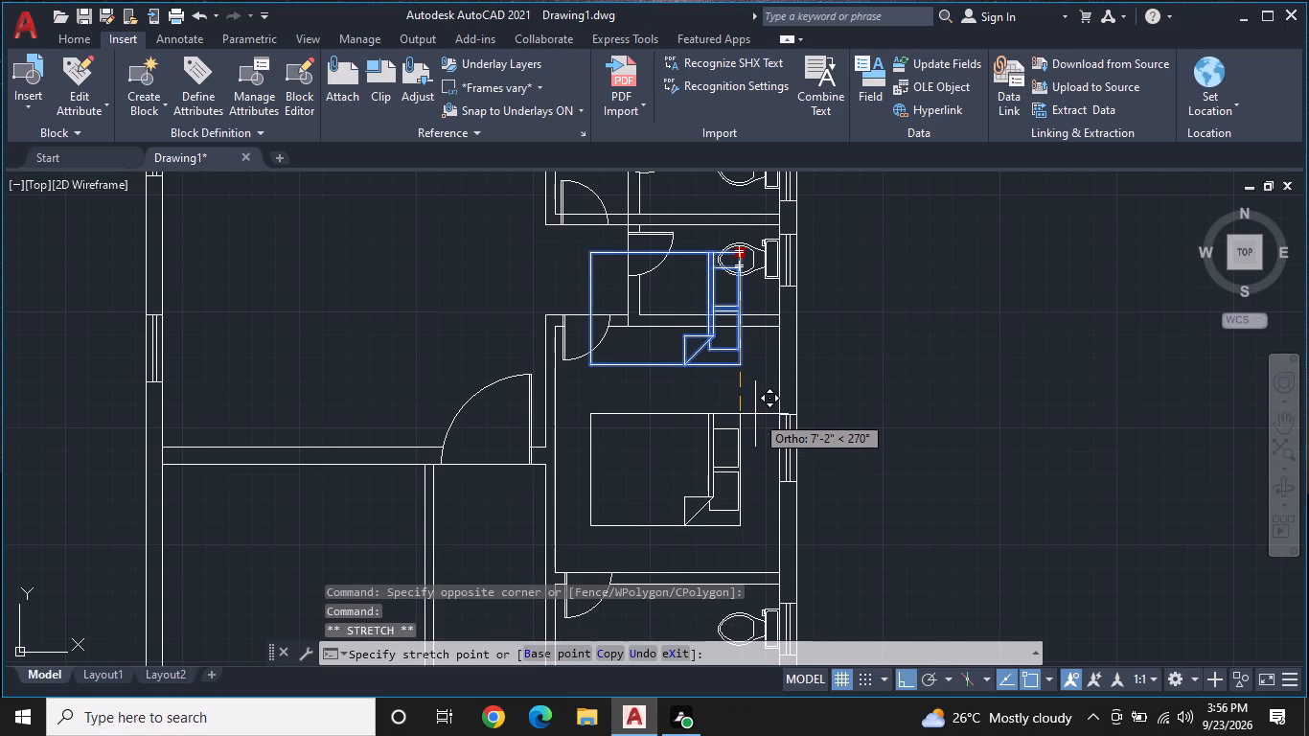
key(F8)
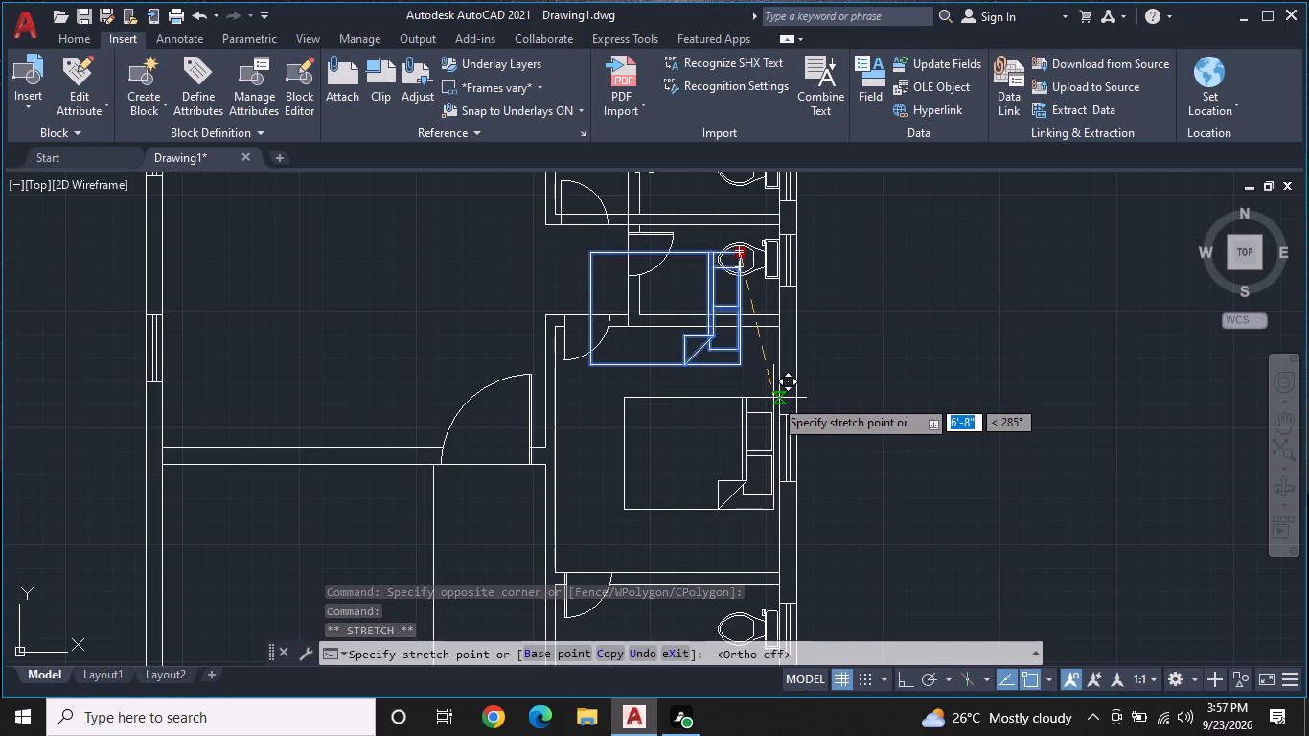
click(774, 399)
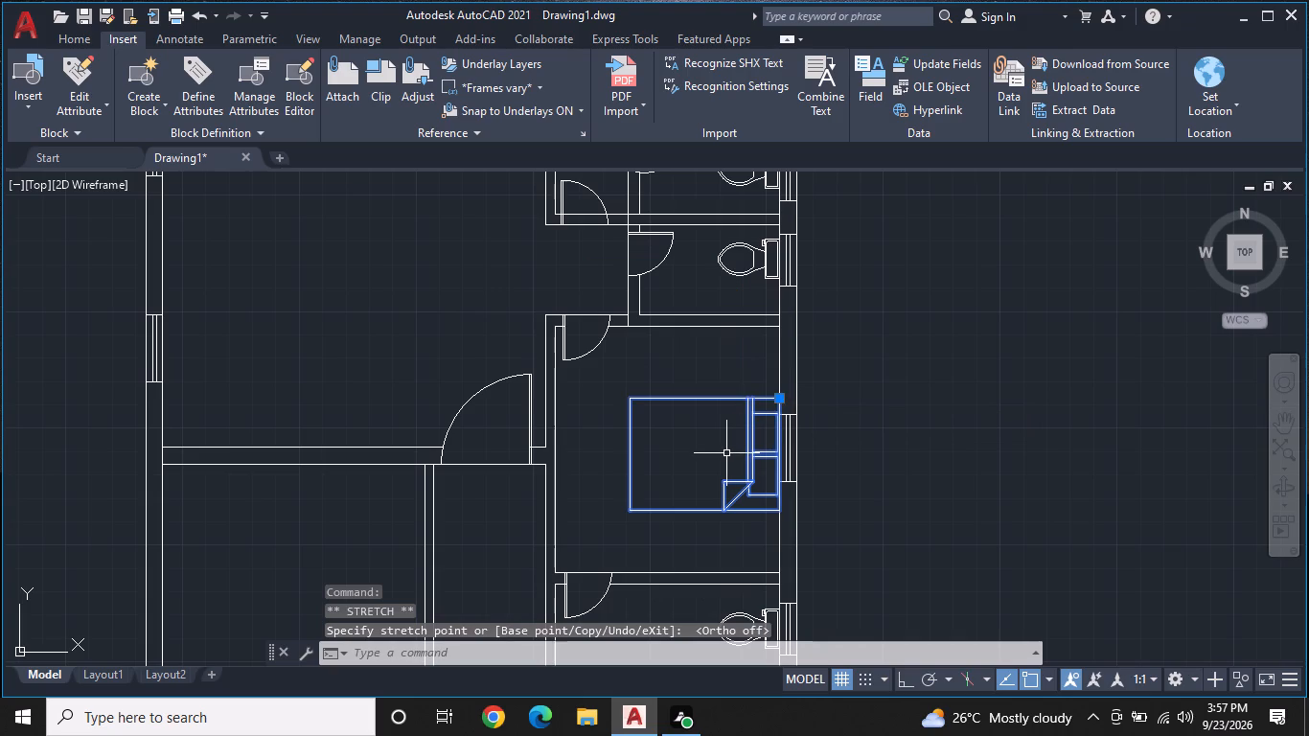
key(Escape)
Place single-line text reading KITCHEN inside the kitchen, east of the sink, with a height of about 5" and rotation 0.
scroll(726, 453, down, 1)
middle_drag(725, 453, 740, 354)
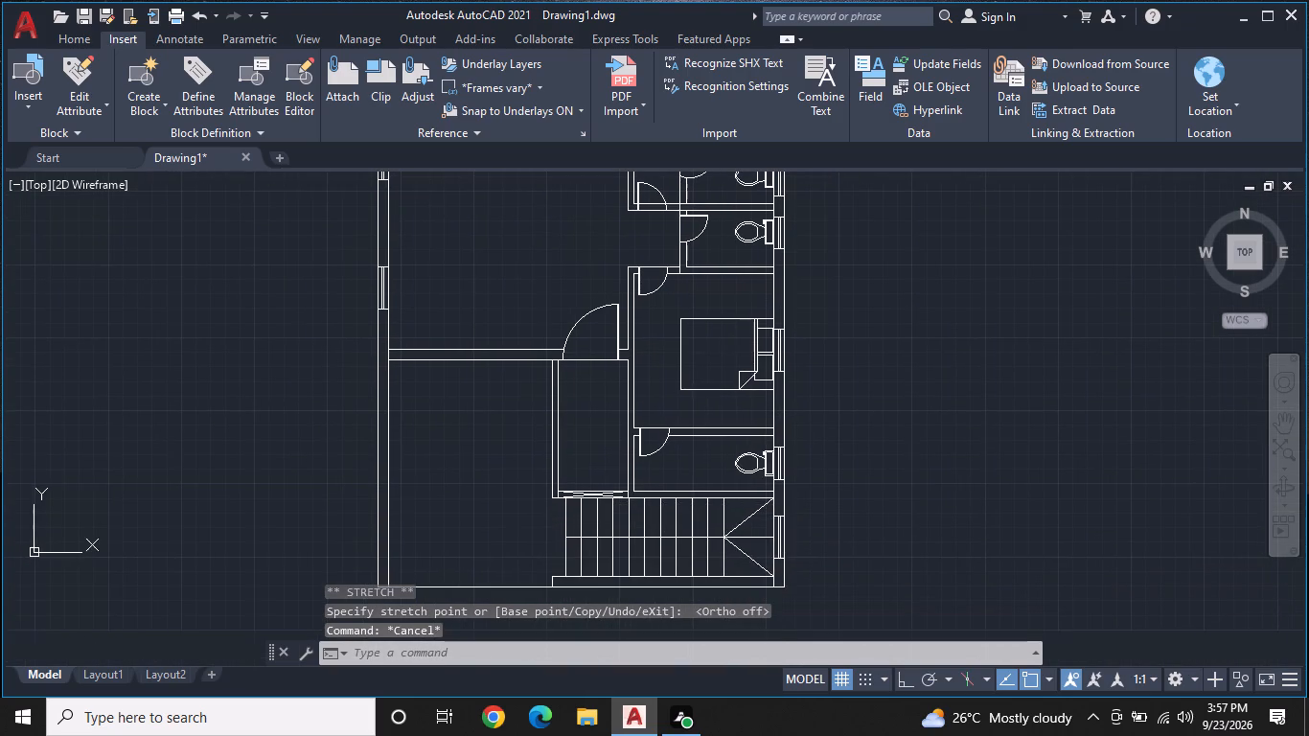
scroll(675, 438, up, 1)
middle_drag(650, 369, 645, 422)
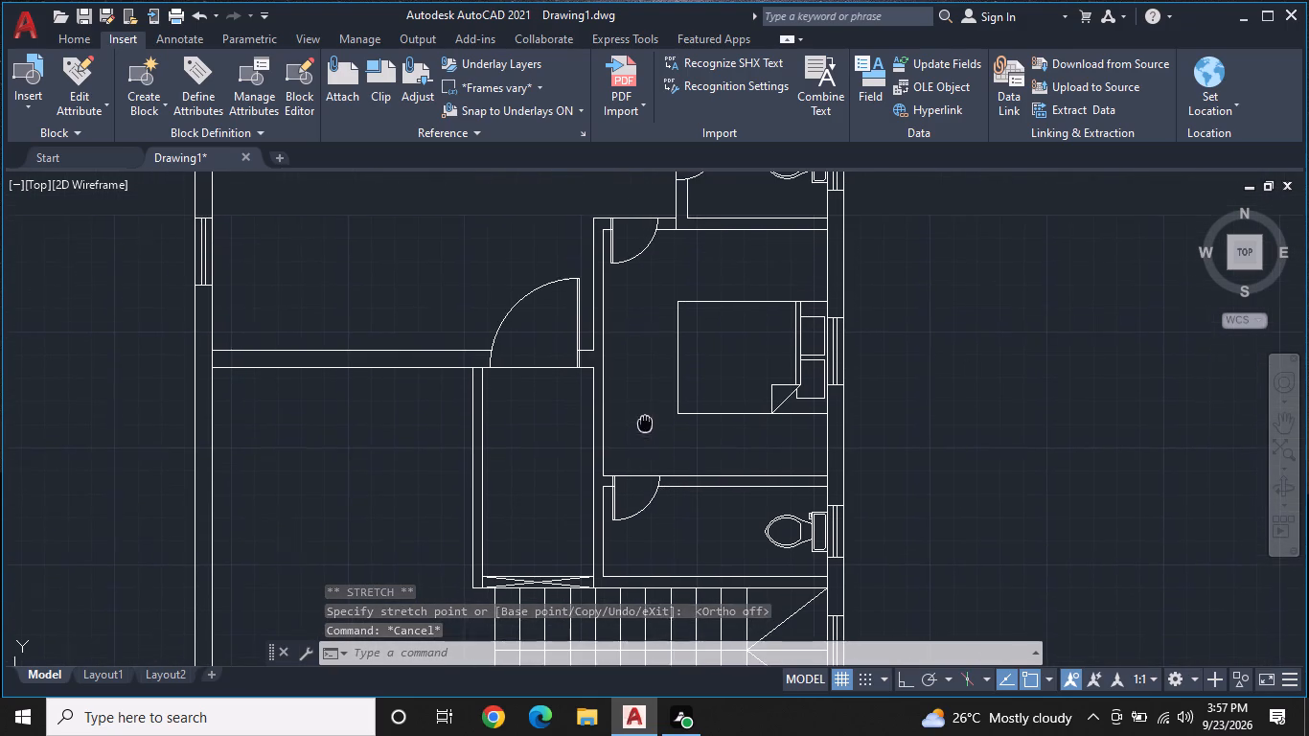
middle_drag(645, 422, 644, 422)
scroll(639, 424, down, 1)
middle_drag(546, 345, 581, 442)
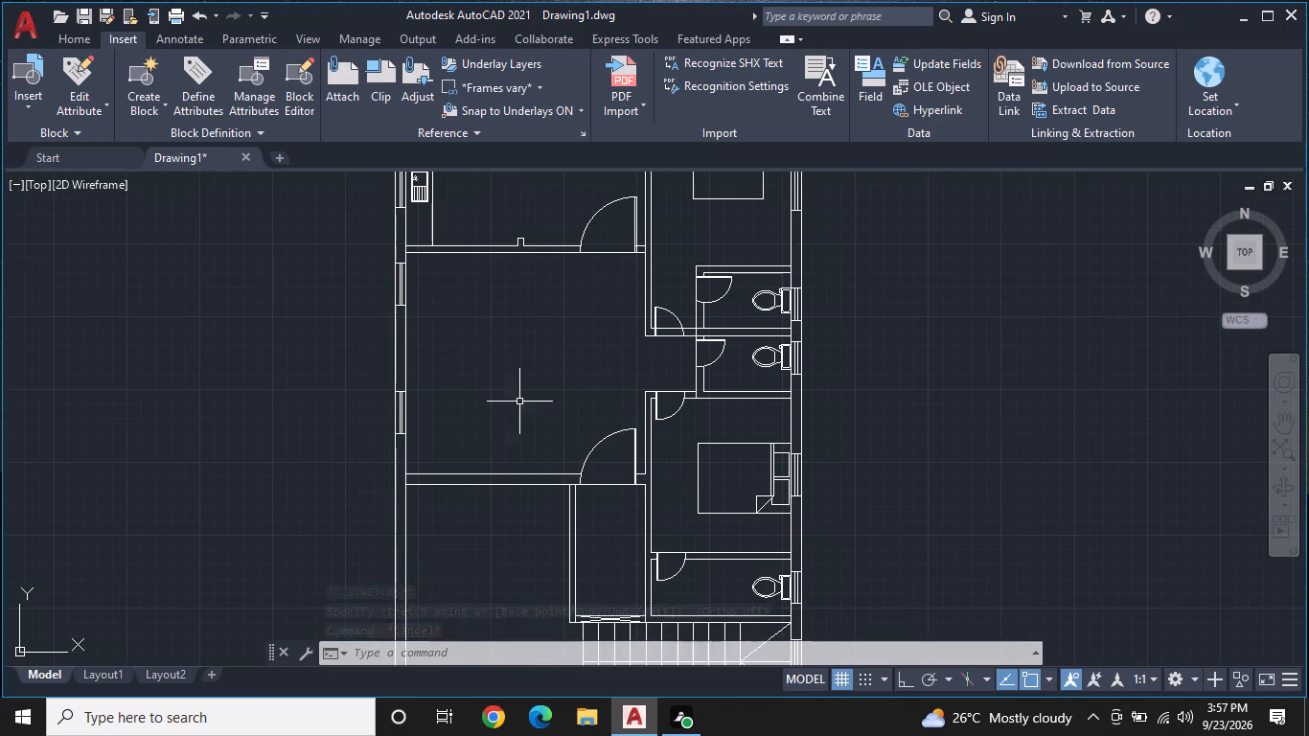
middle_drag(522, 287, 518, 377)
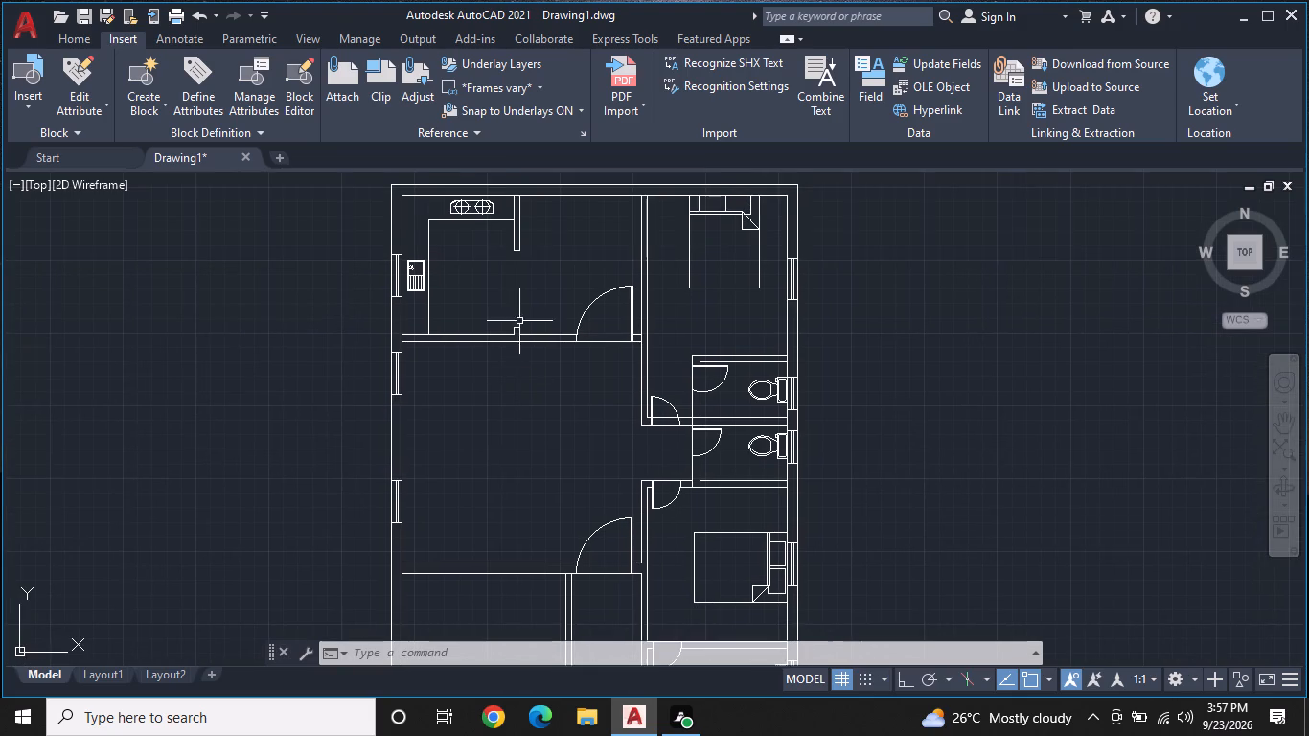
middle_drag(511, 258, 510, 312)
scroll(483, 337, up, 1)
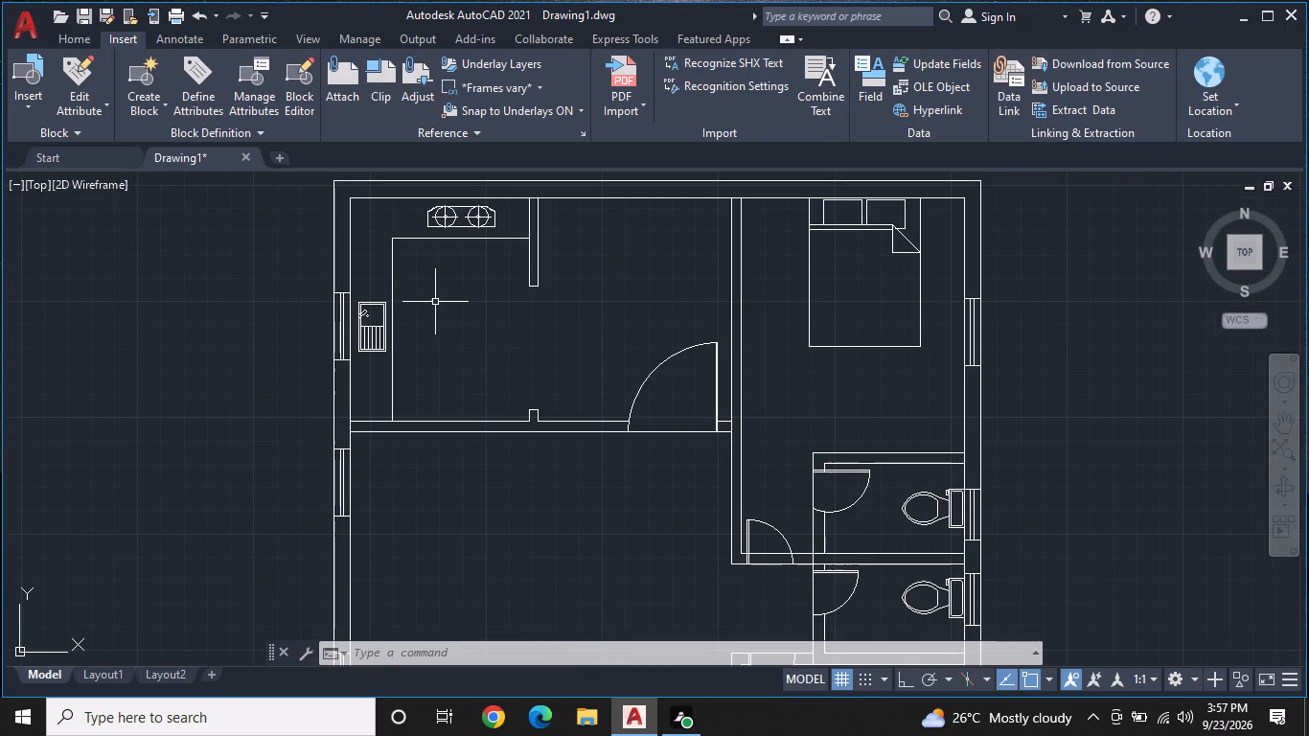
text(TE)
key(space)
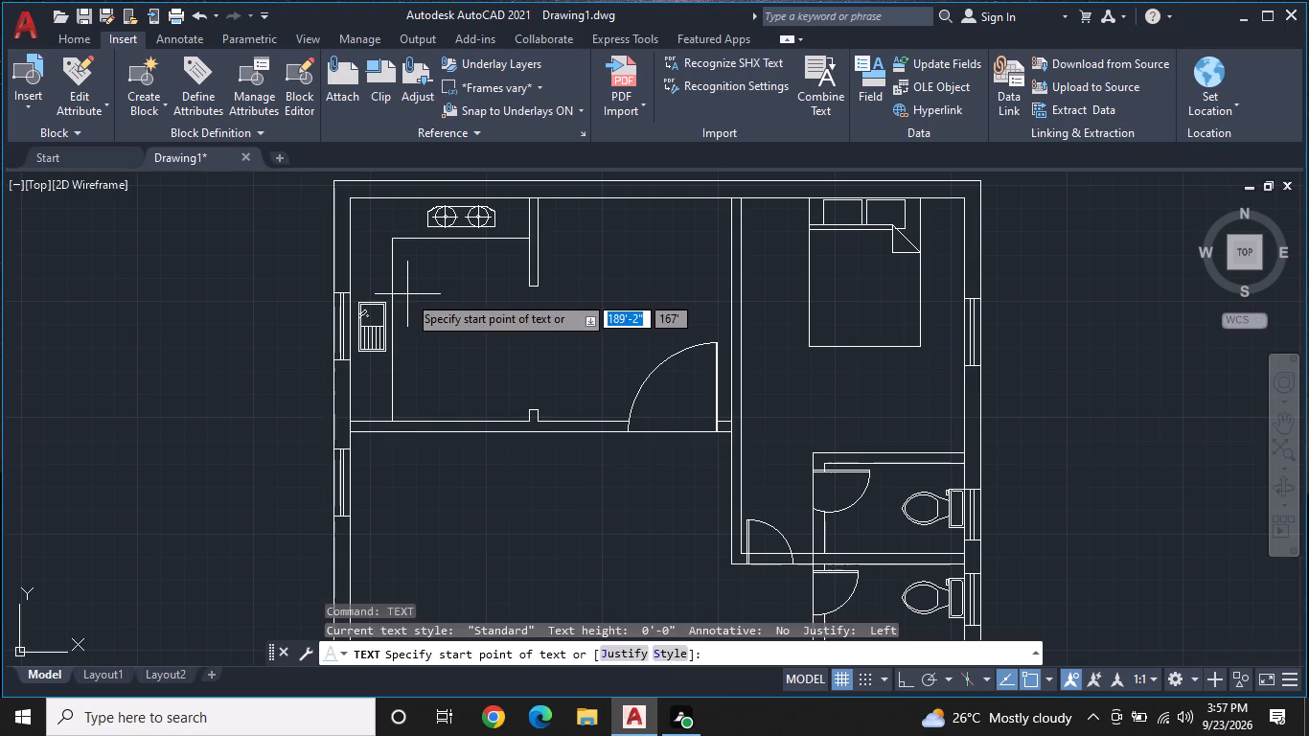
double_click(407, 294)
key(F8)
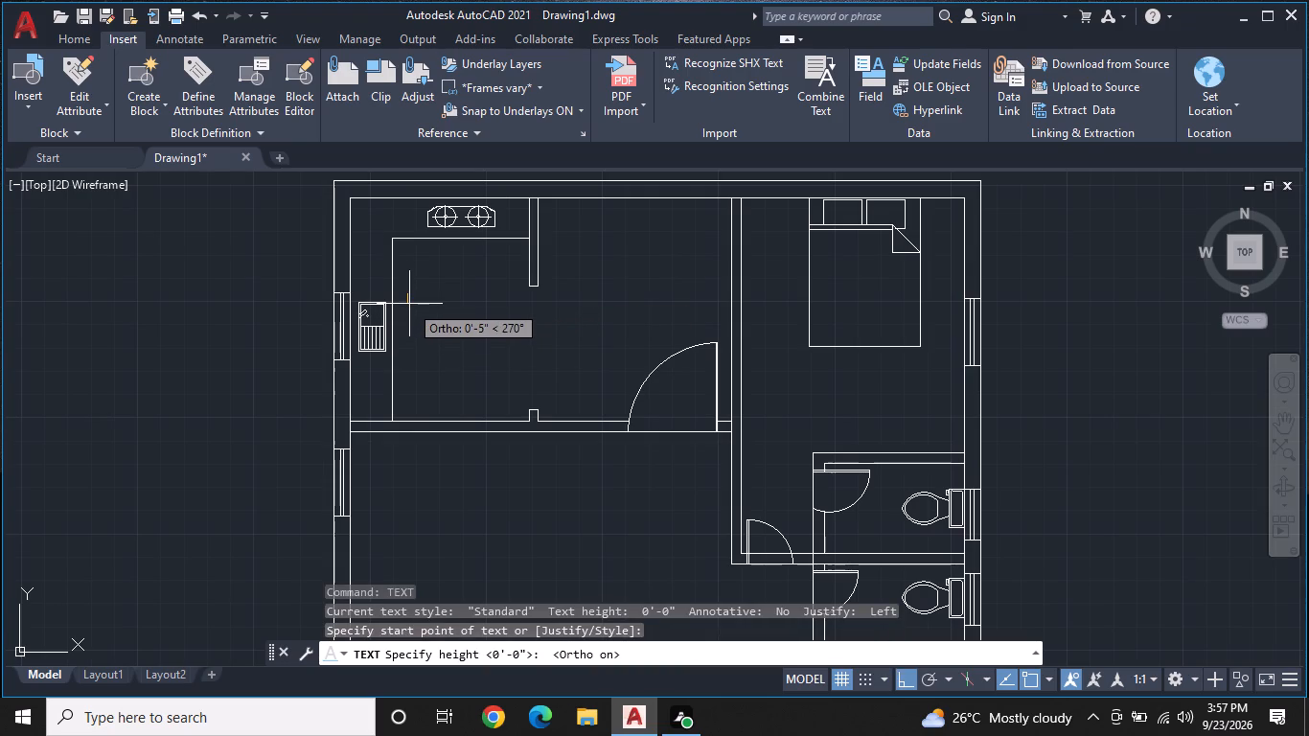
click(409, 304)
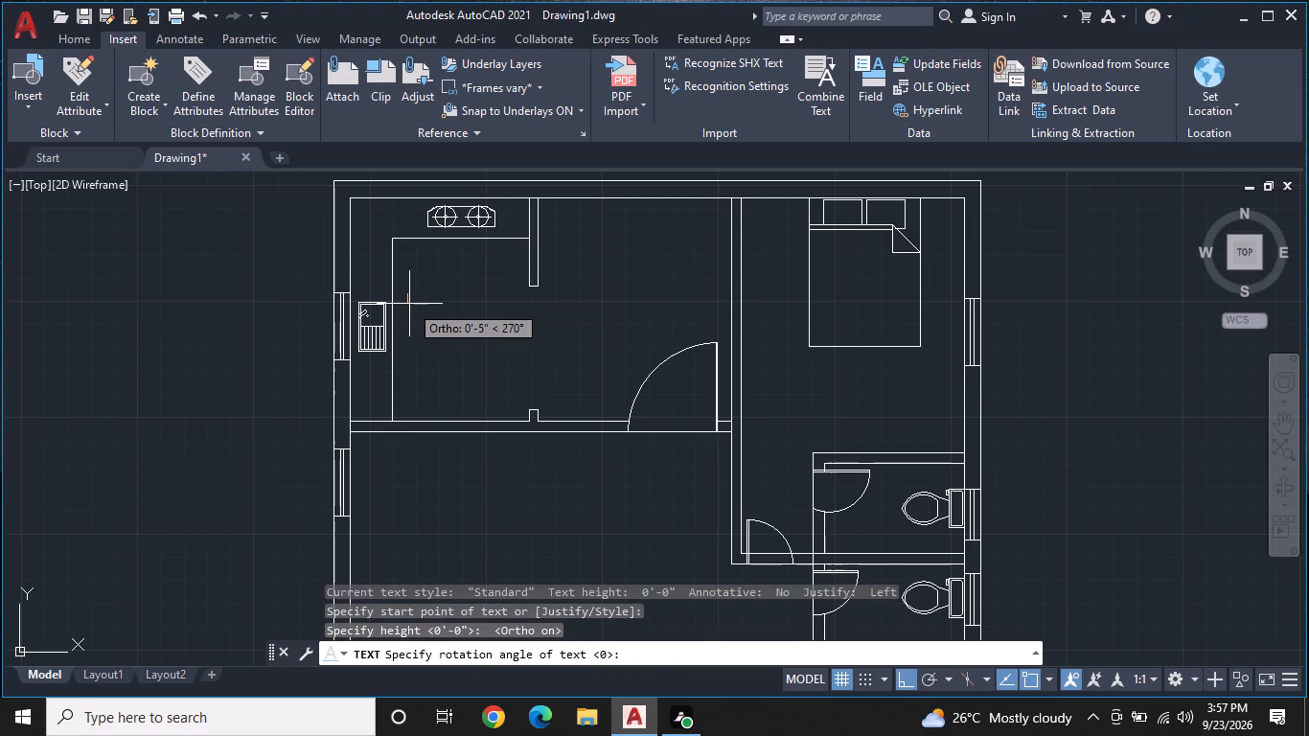
key(0)
key(Return)
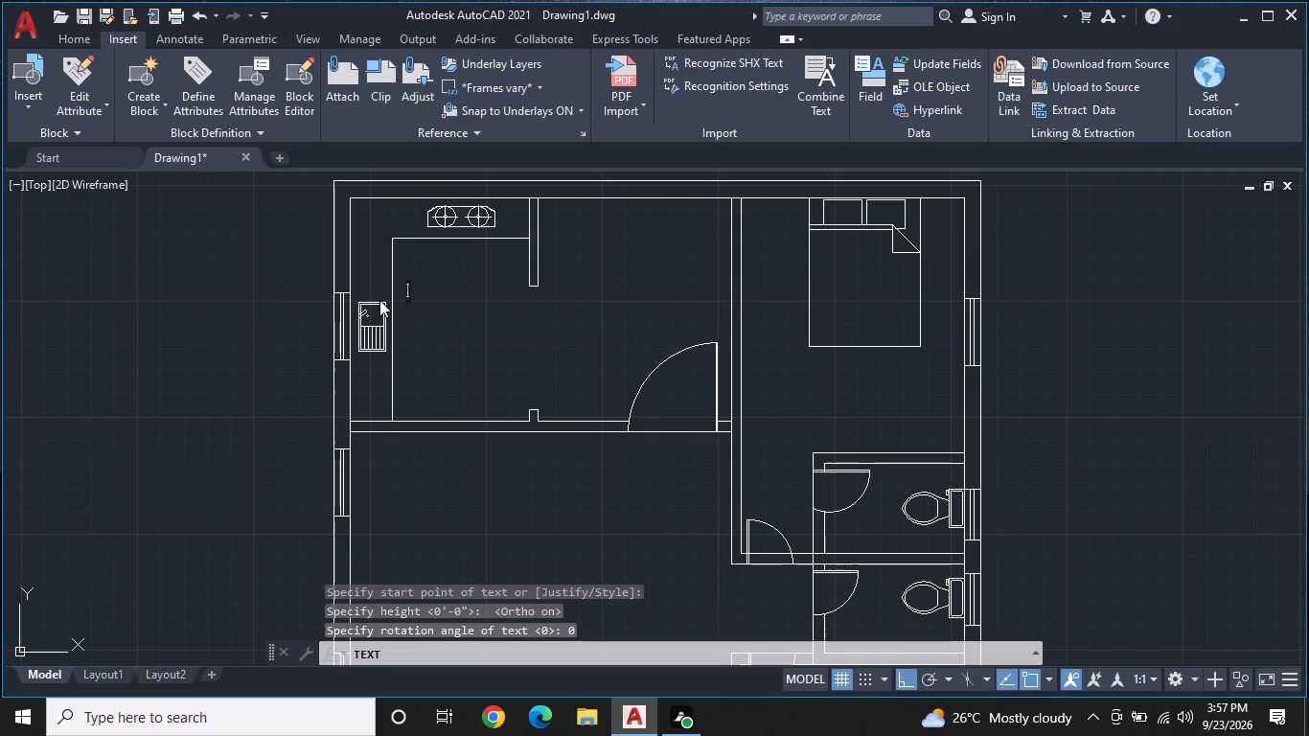
text(KITCH)
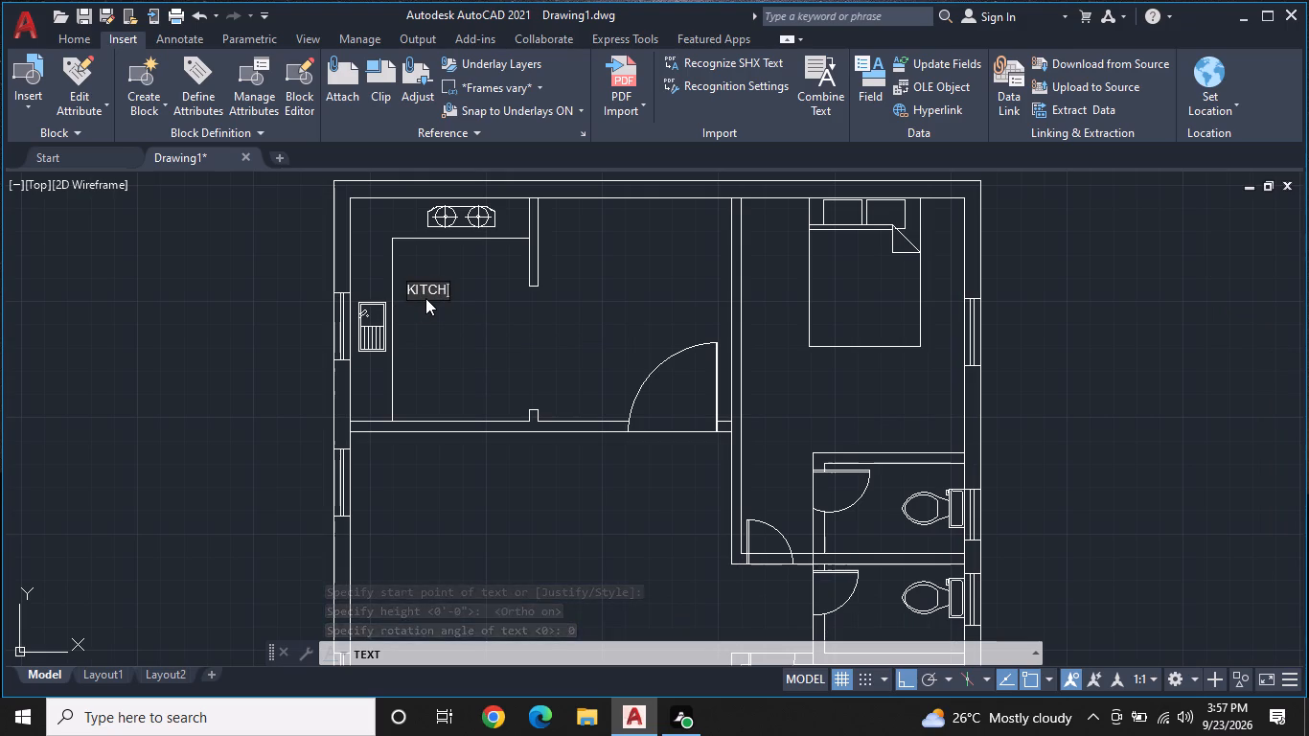
key(e)
key(n)
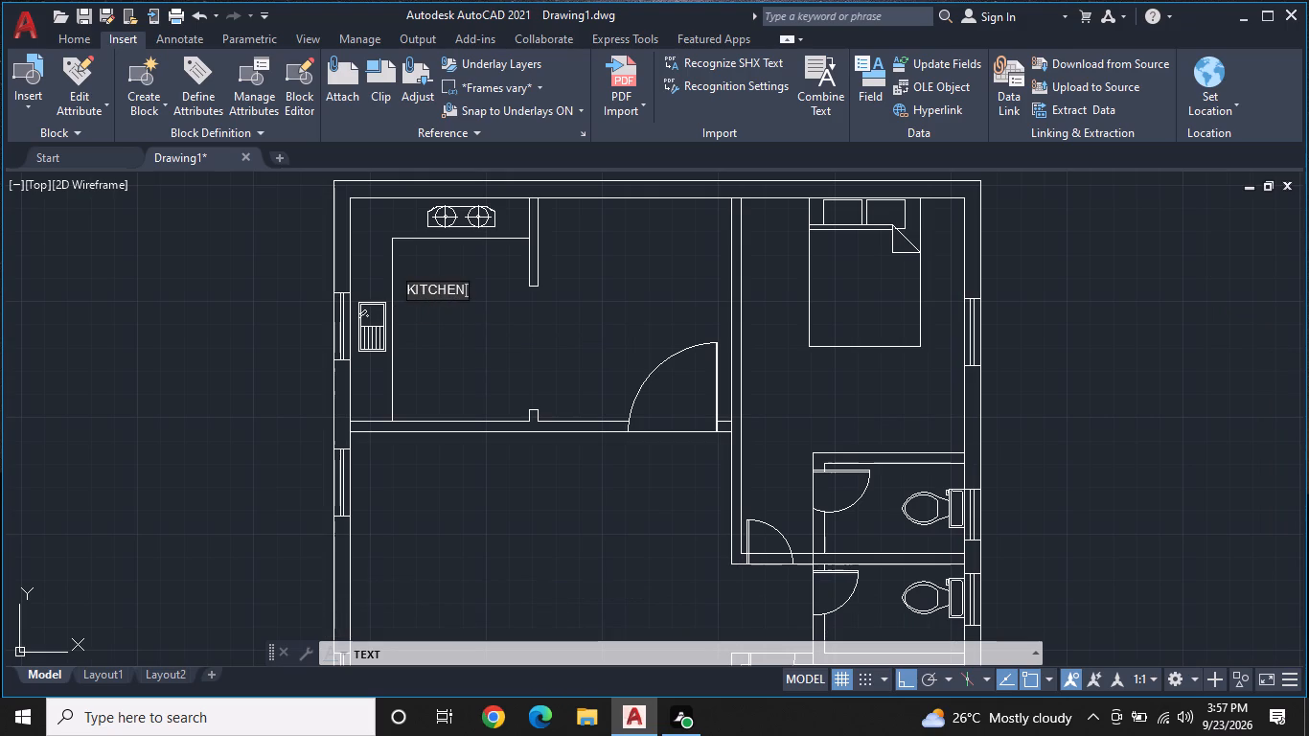
key(Return)
Add the room size 8'-0"X10'-0" as a second text line beneath KITCHEN and finish the text.
key(8)
key(apostrophe)
key(minus)
text(0")
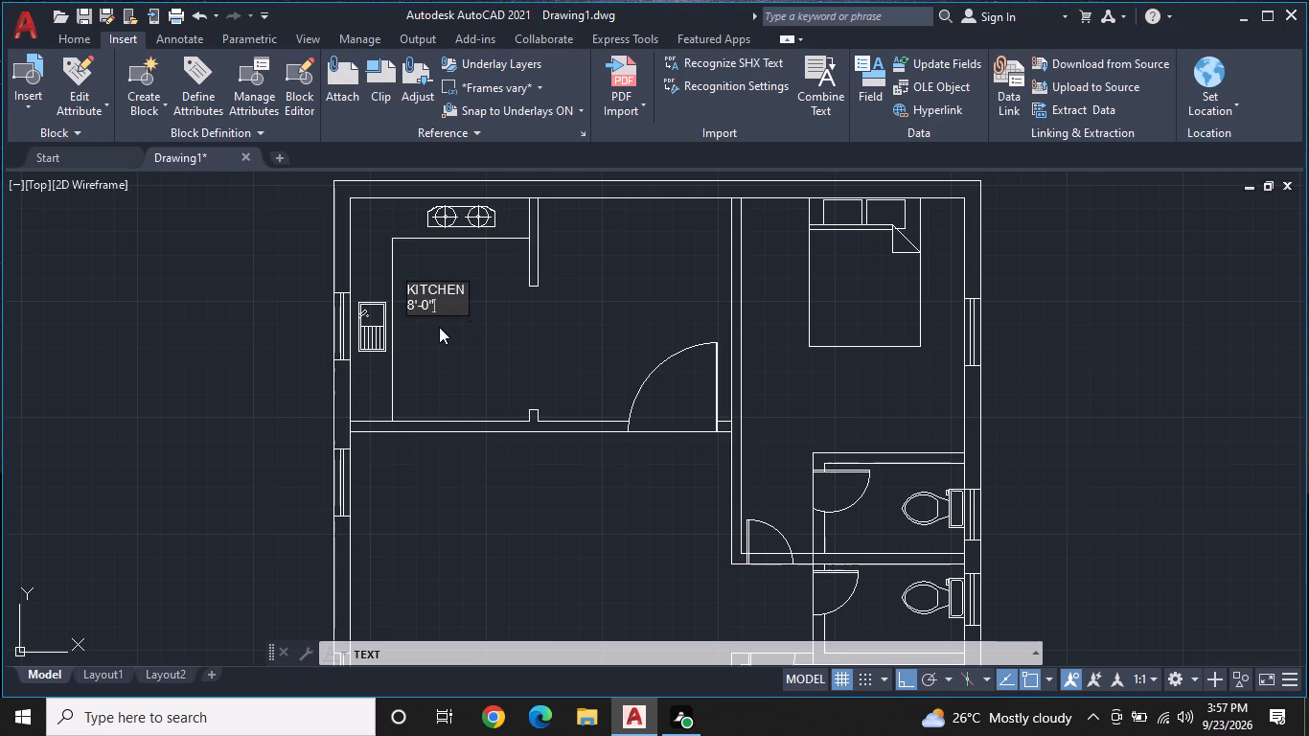
key(x)
key(1)
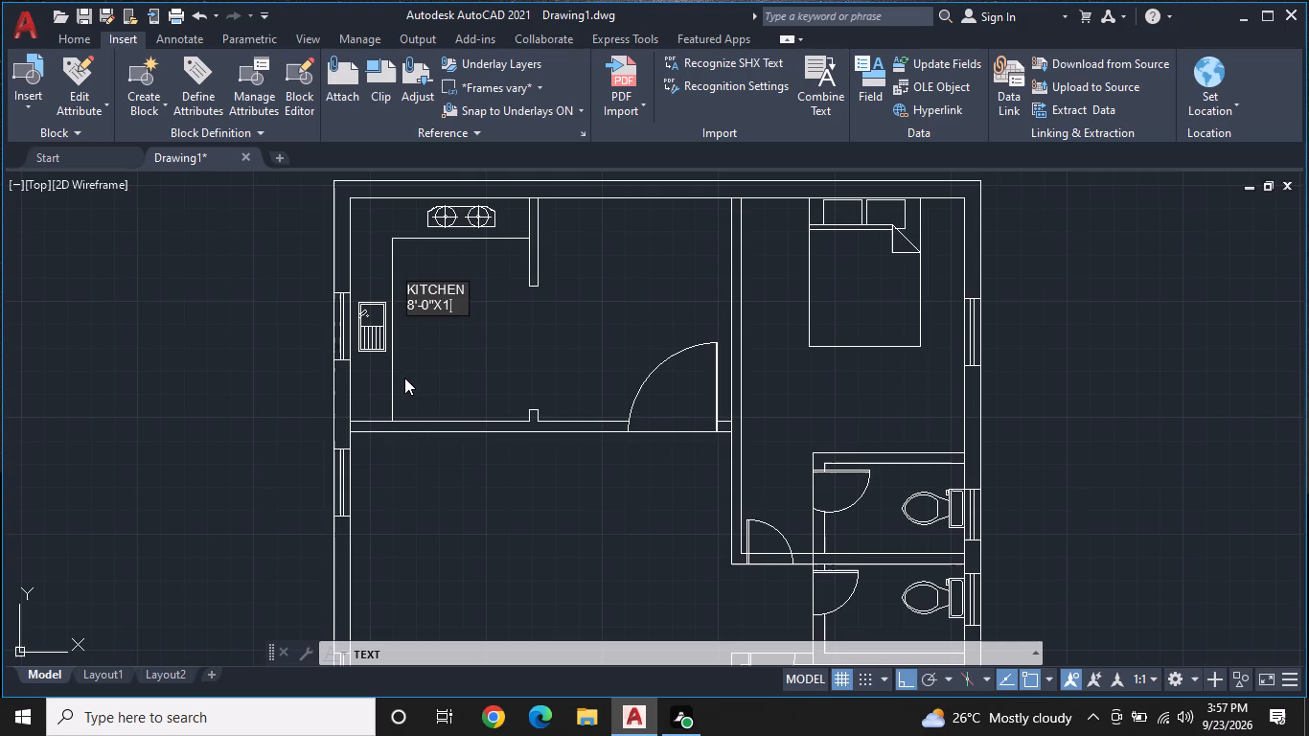
text(0')
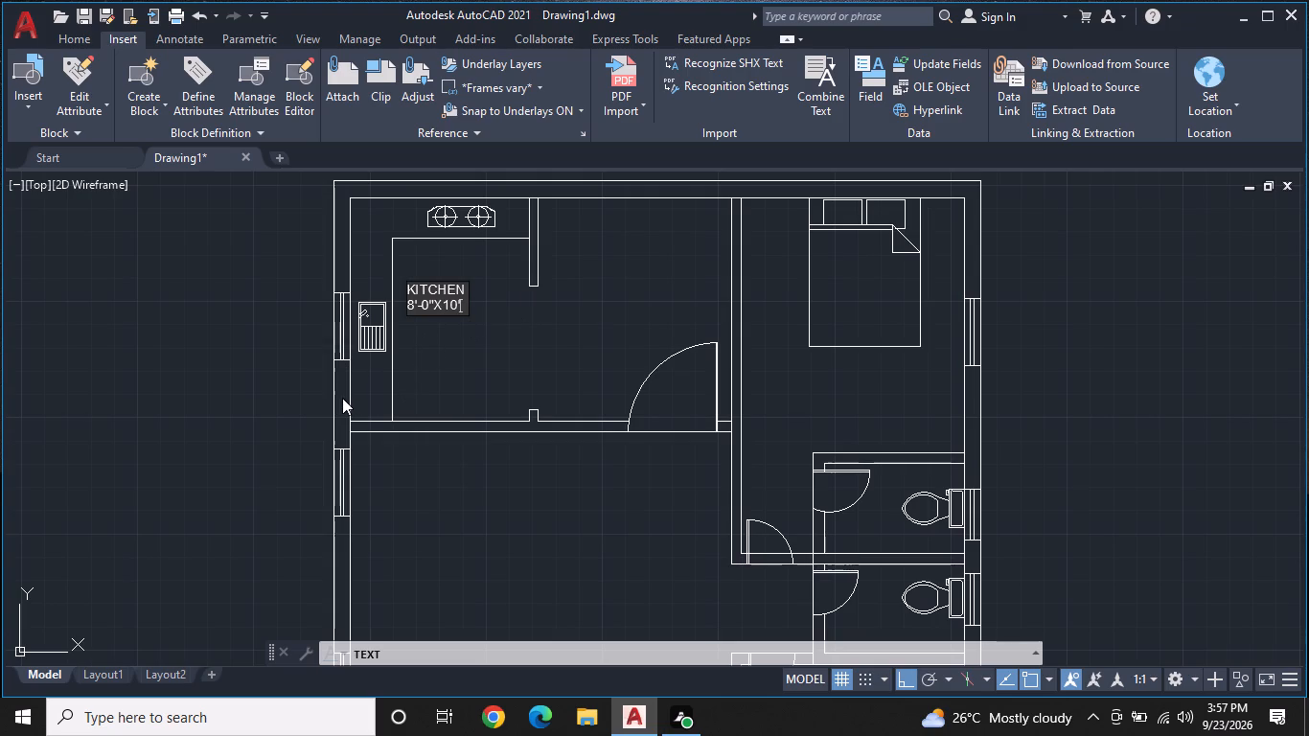
key(minus)
text(0")
key(Return)
key(Return)
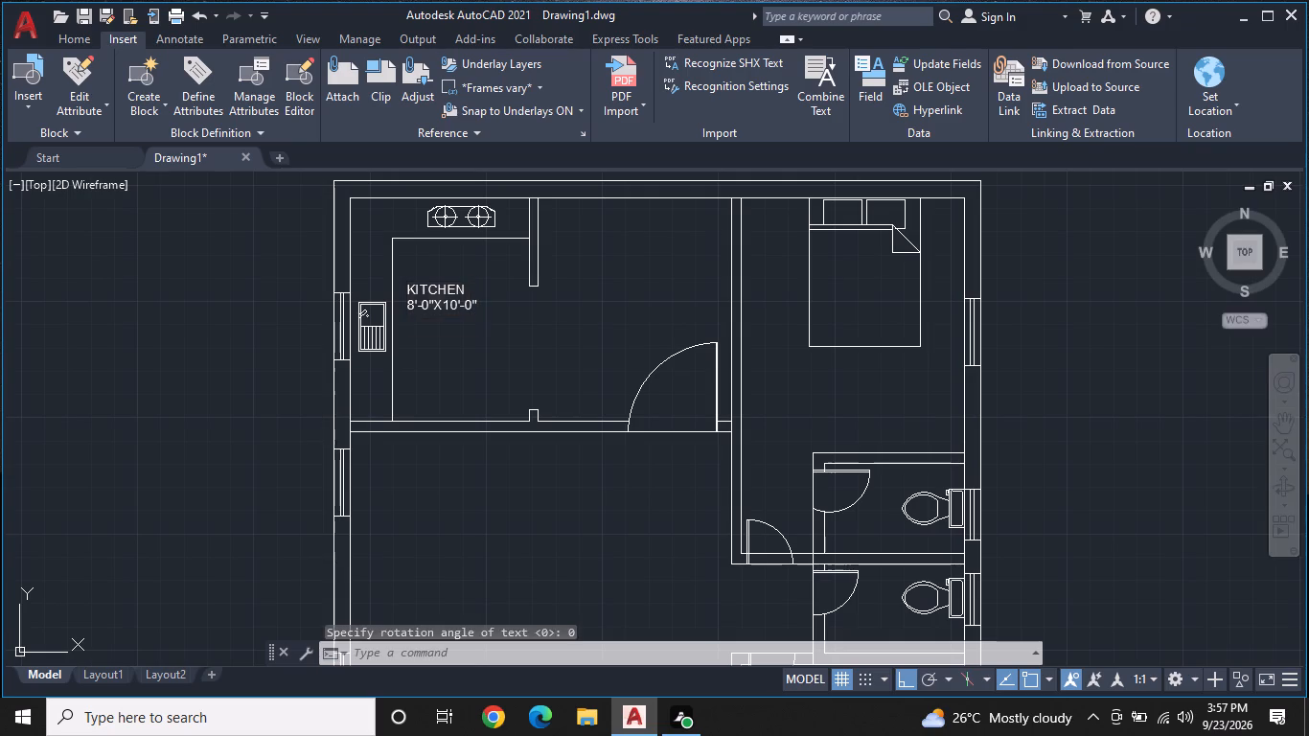
Copy the two-line KITCHEN label to the space east of the kitchen and, with Ortho off, below the bed in the northeast bedroom.
middle_drag(480, 347, 453, 352)
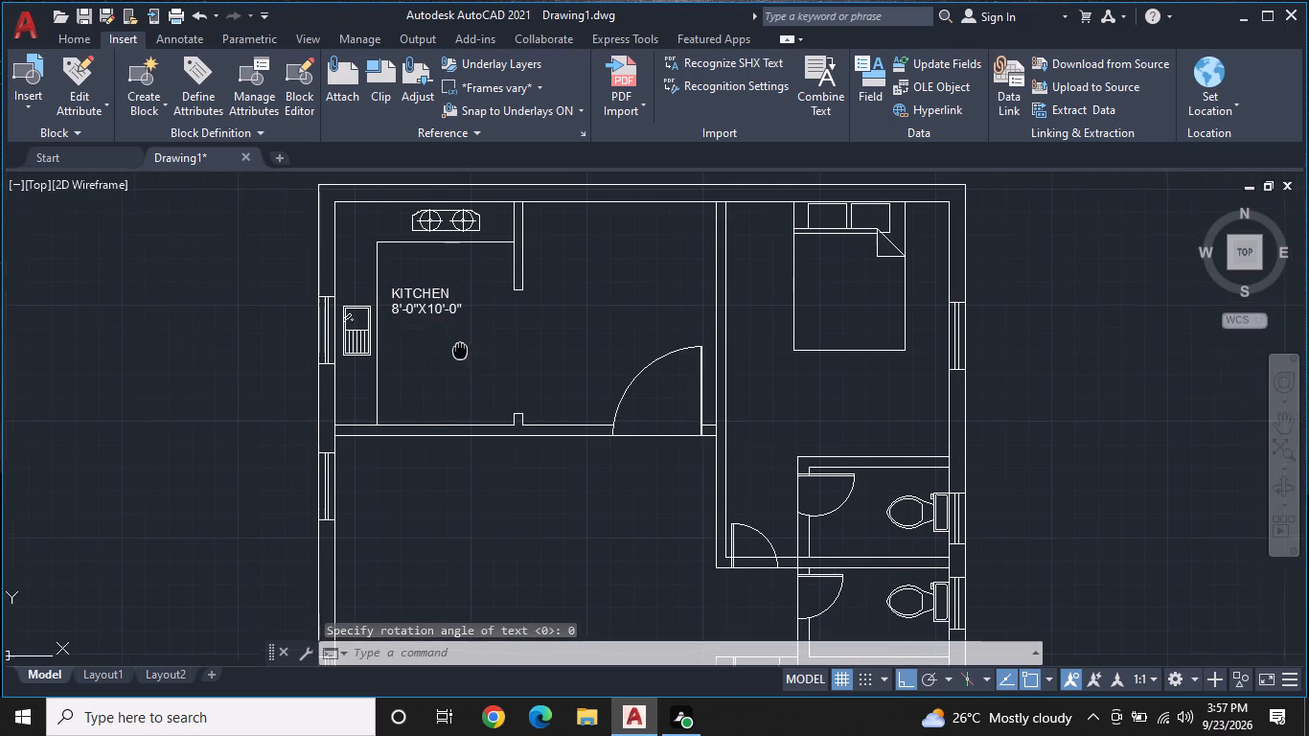
middle_drag(453, 352, 347, 342)
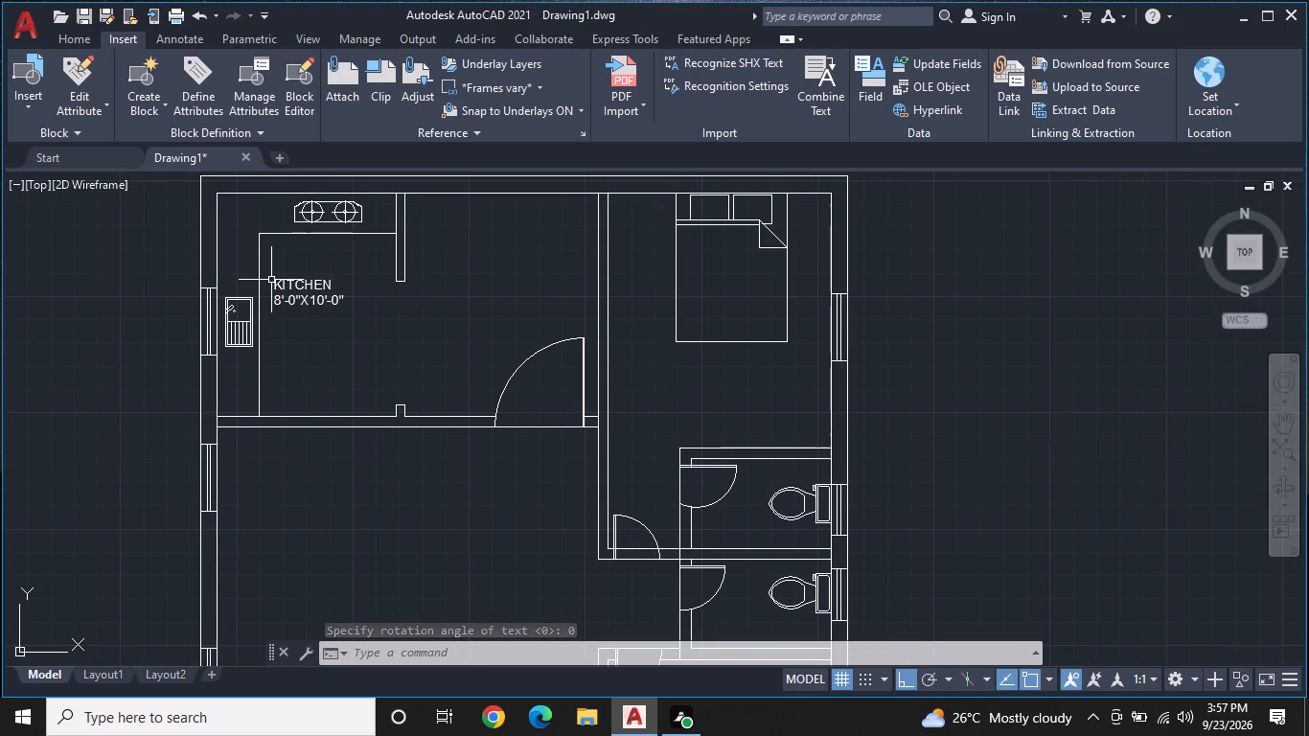
click(269, 280)
click(356, 308)
right_click(328, 323)
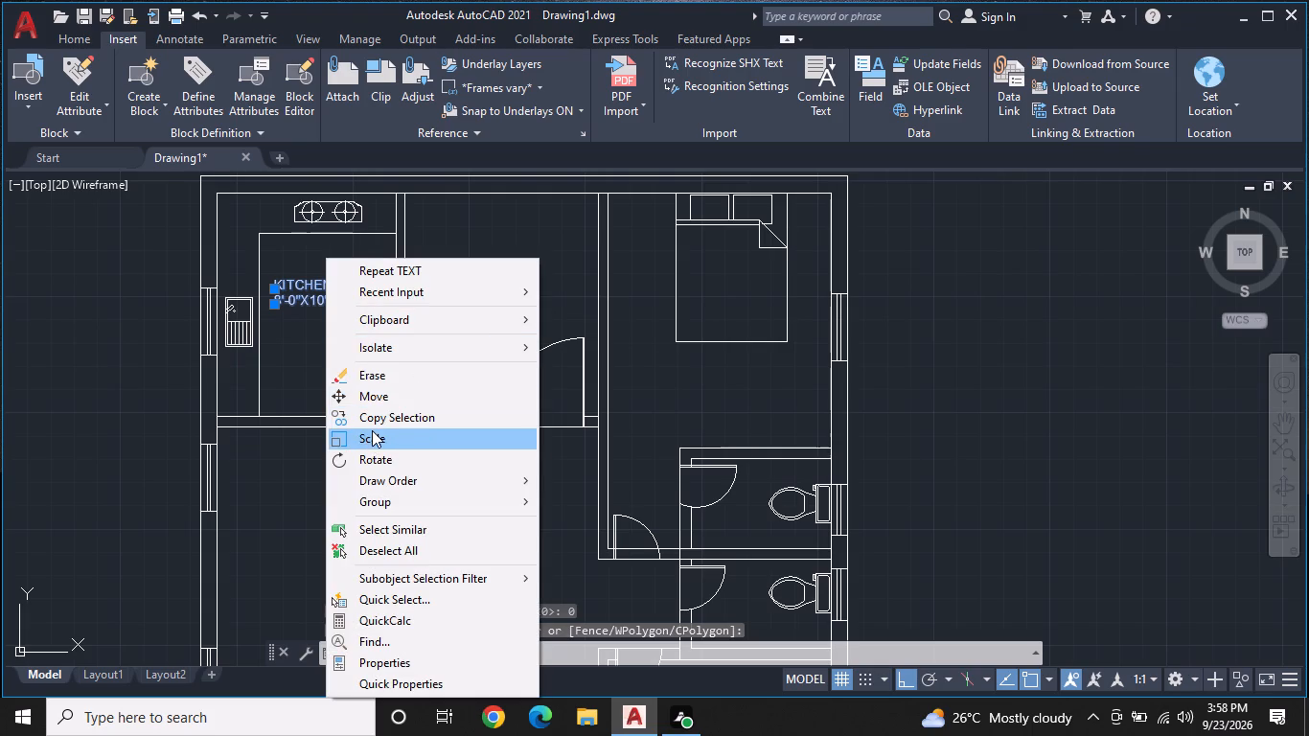
click(390, 414)
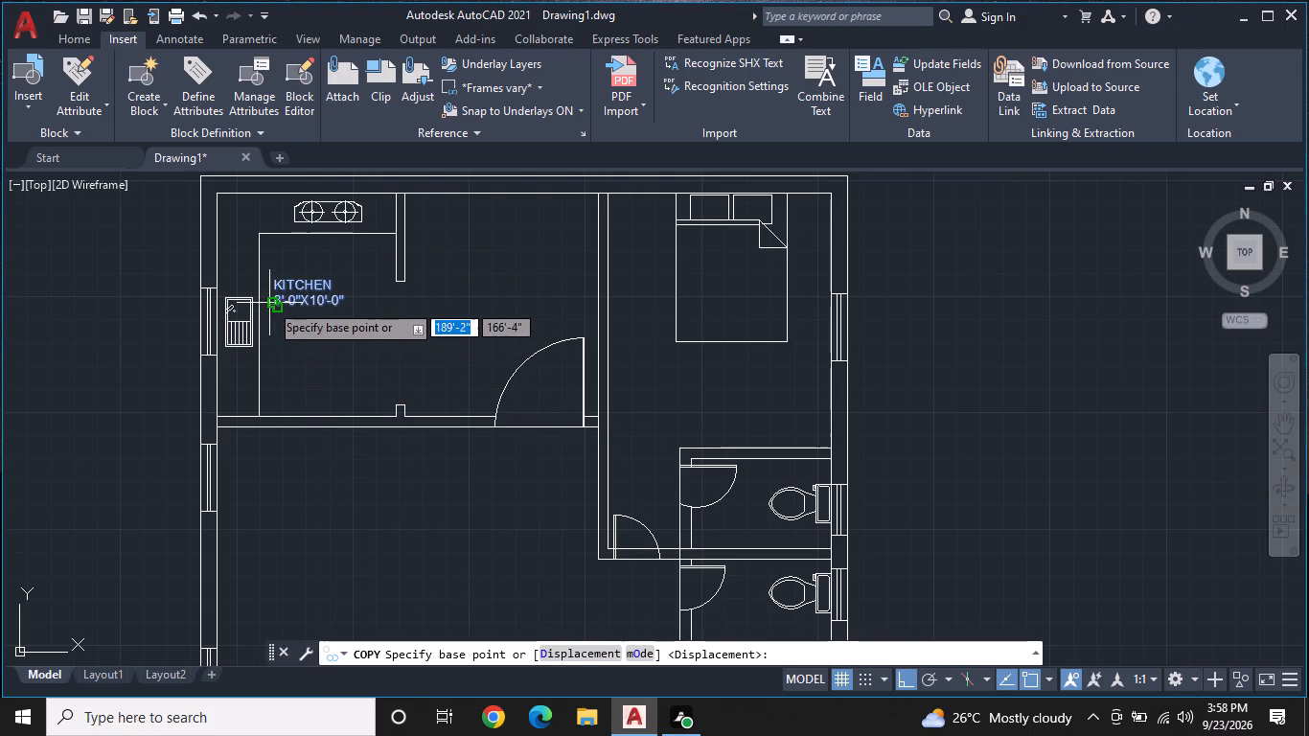
click(269, 303)
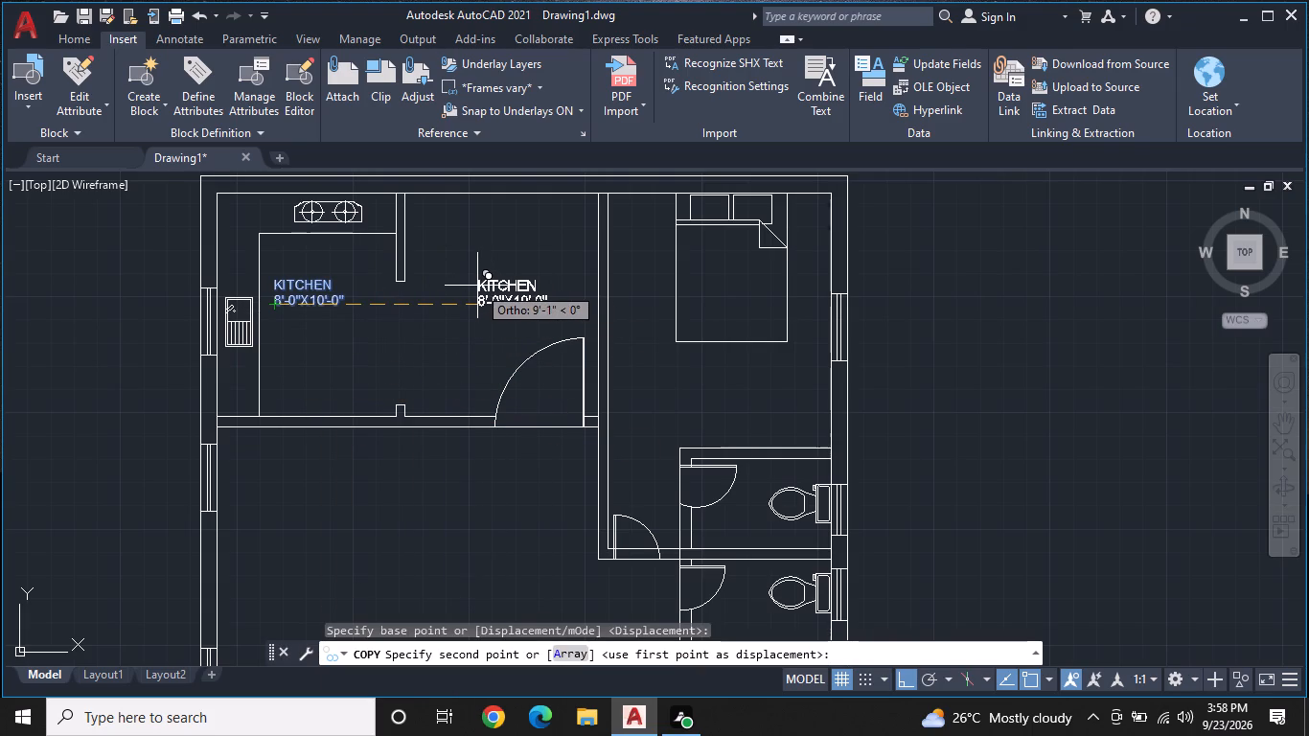
click(475, 287)
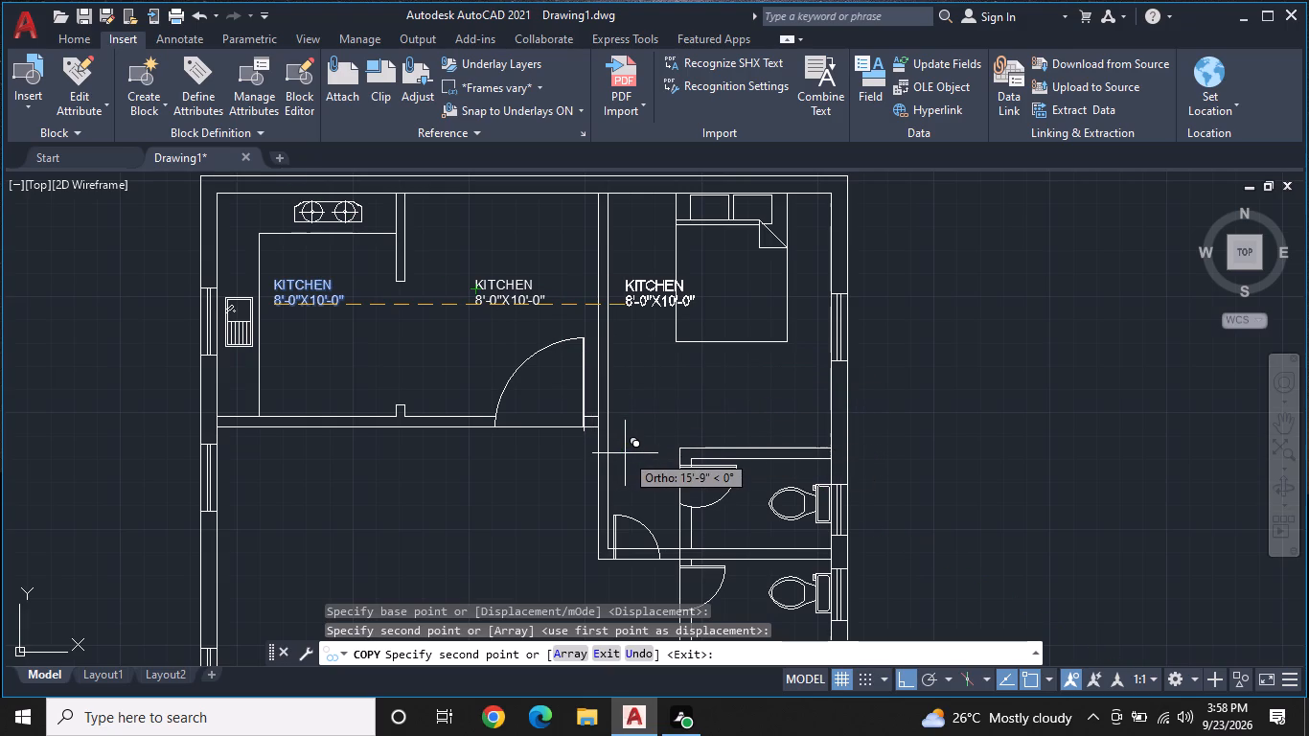
key(F8)
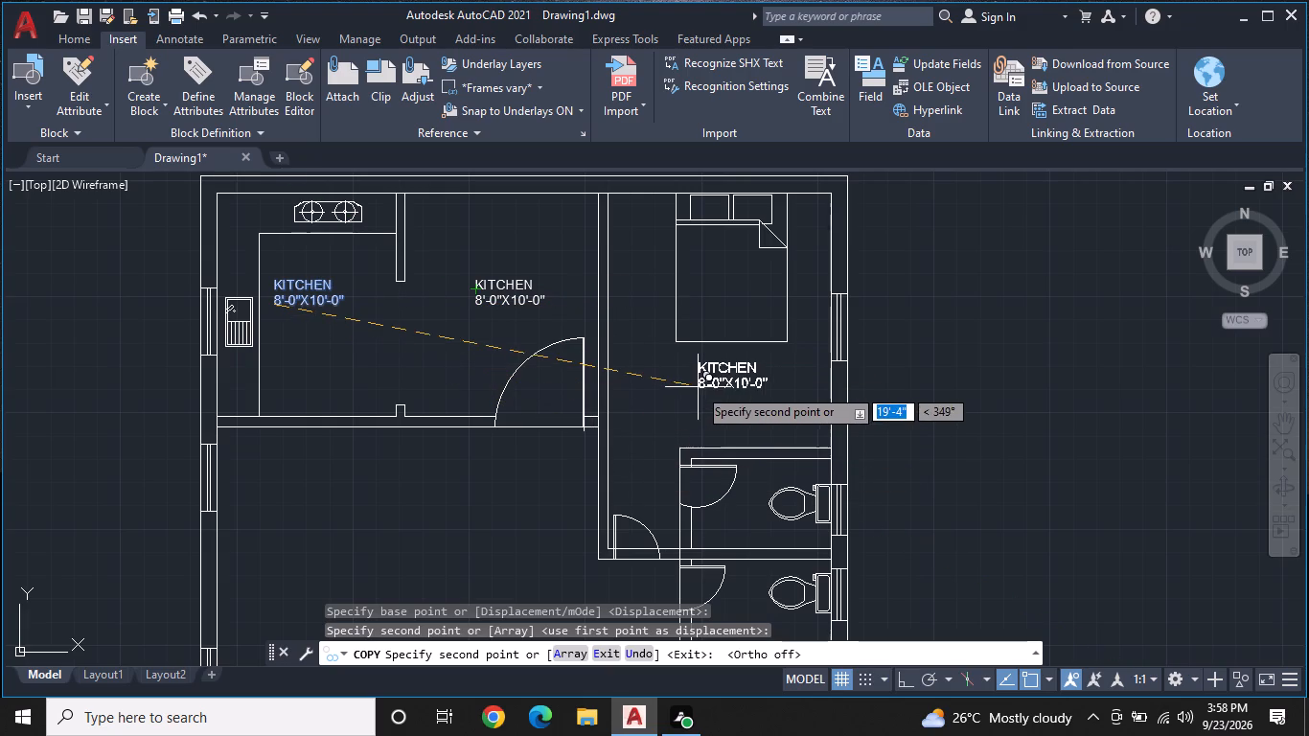
click(693, 394)
Place copies of the two-line KITCHEN label in each of the two adjoining toilets south of the northeast bedroom.
scroll(691, 435, down, 1)
middle_drag(689, 453, 565, 368)
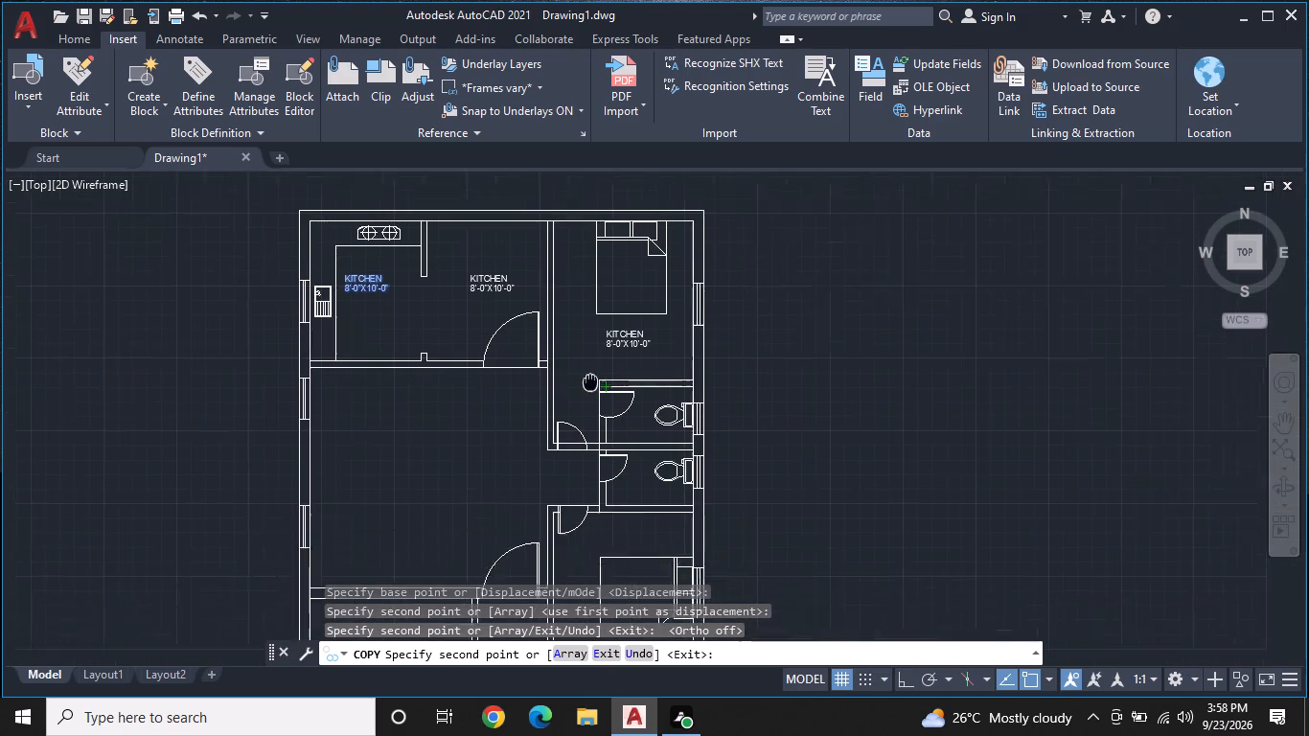
middle_drag(565, 368, 544, 354)
scroll(573, 386, up, 1)
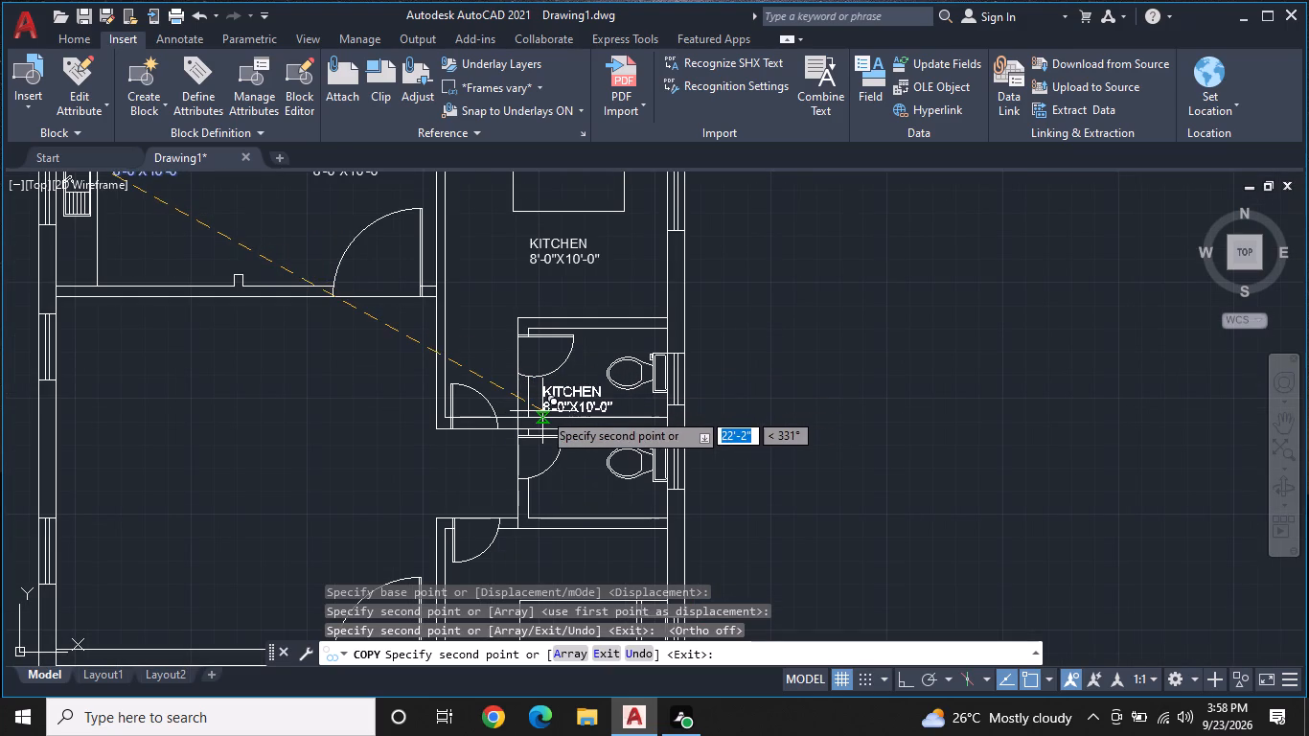
click(548, 402)
middle_drag(561, 451, 572, 390)
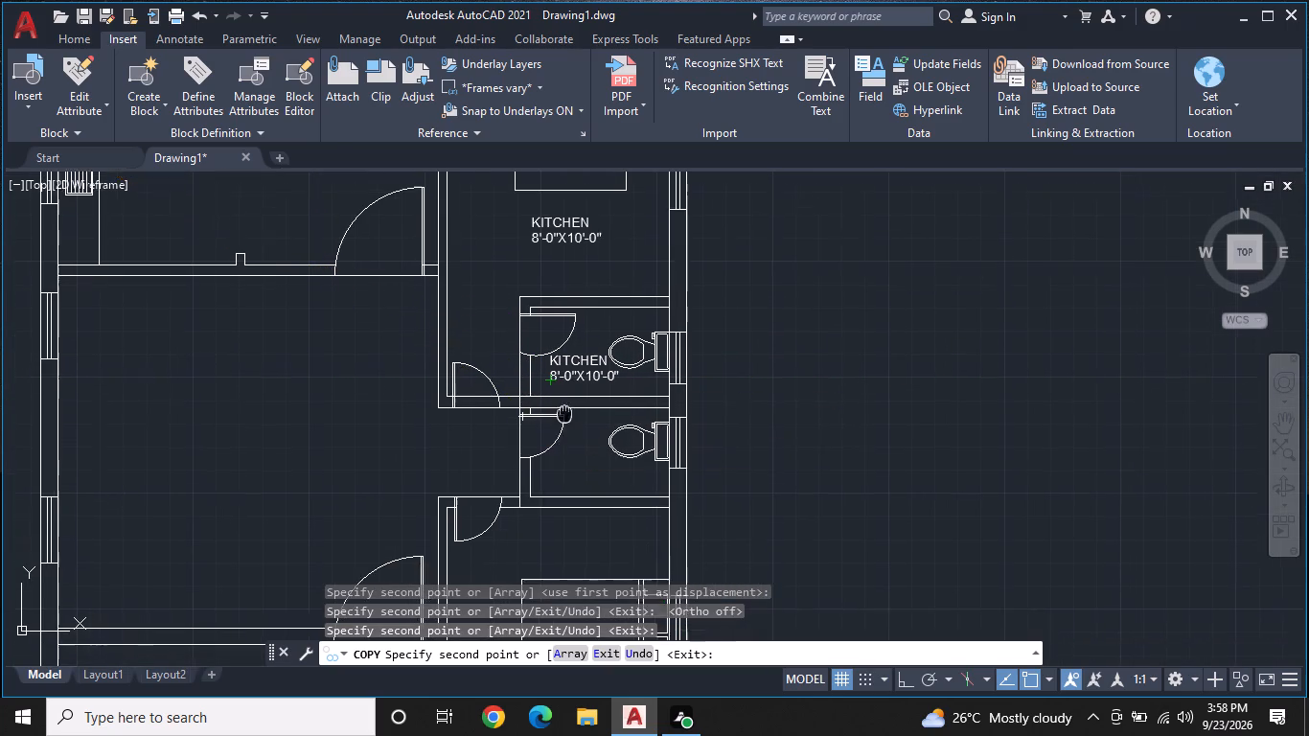
middle_drag(572, 390, 587, 352)
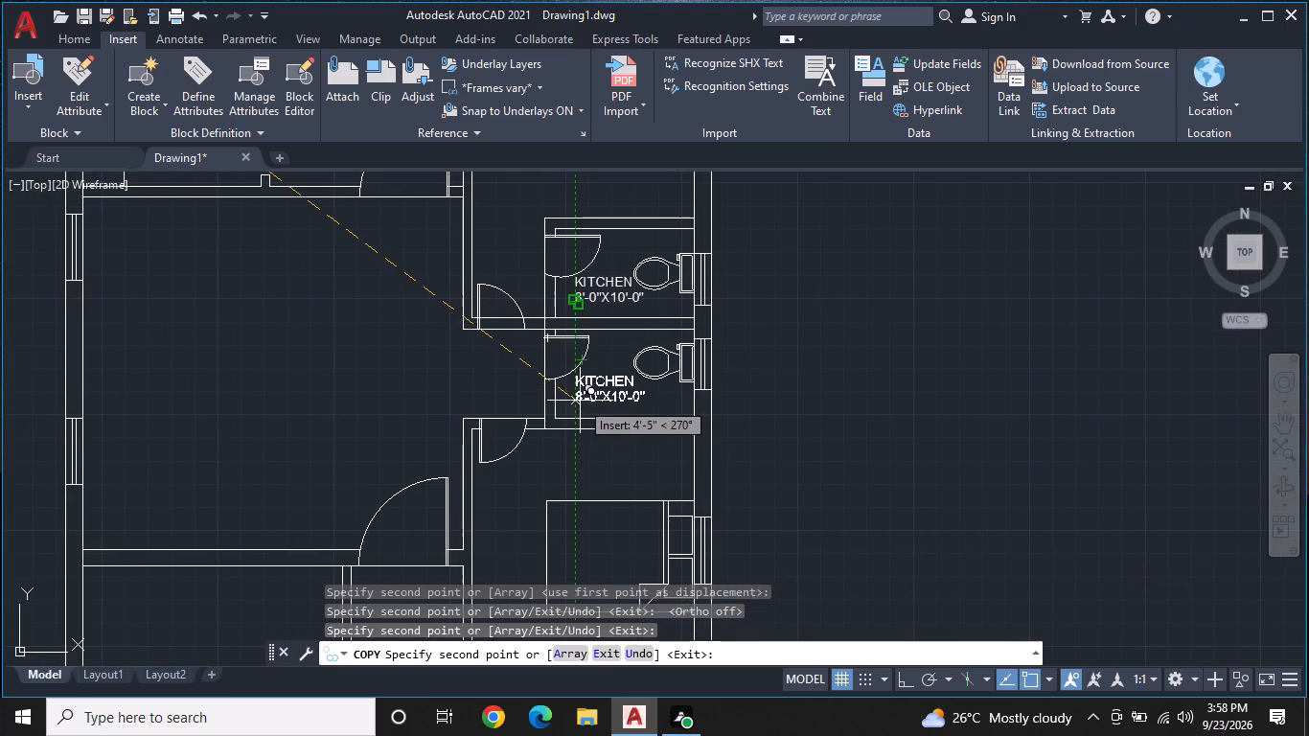
click(580, 401)
Place copies of the KITCHEN label in the southern bedroom, above the bed near its door, and in the toilet south of it.
middle_drag(595, 469, 686, 339)
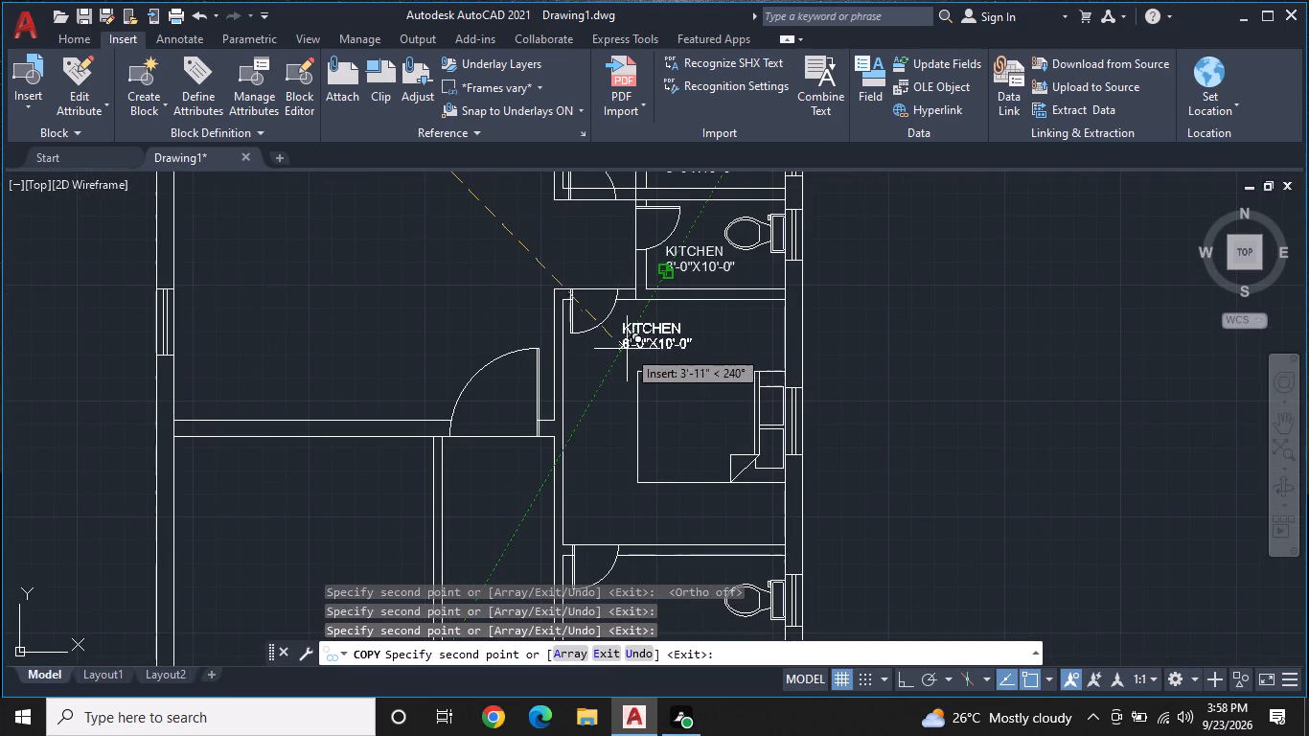
click(631, 347)
middle_drag(636, 416, 707, 302)
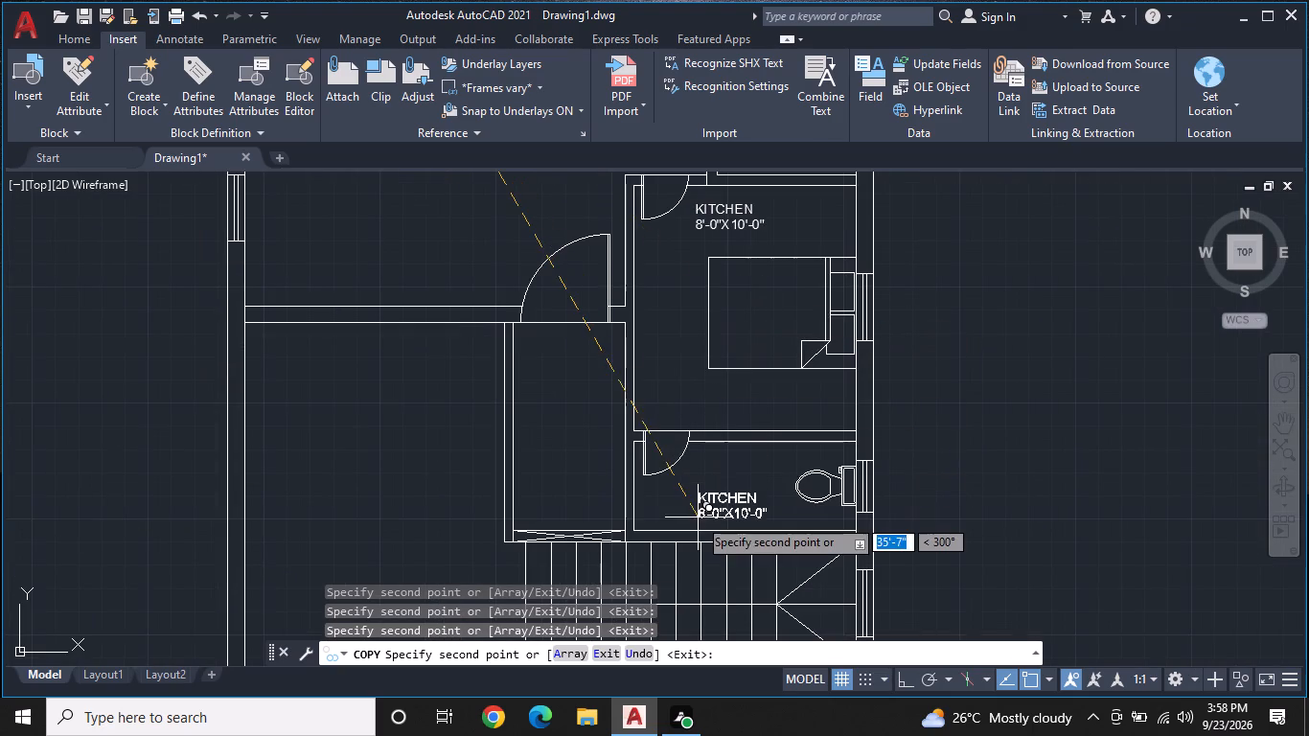
click(692, 504)
middle_click(725, 401)
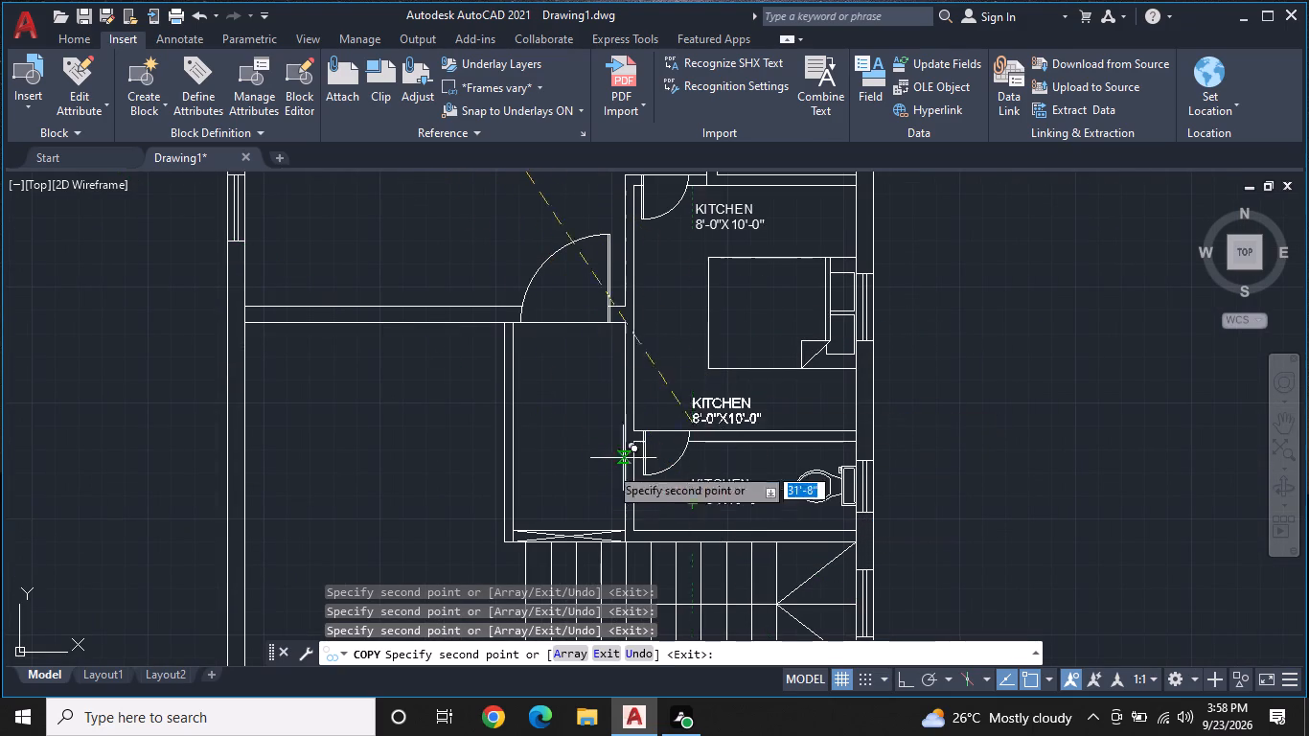
Place copies of the label in the southwest room, the narrow room north of the stairs and the large central room, then end copying.
middle_drag(352, 489, 414, 409)
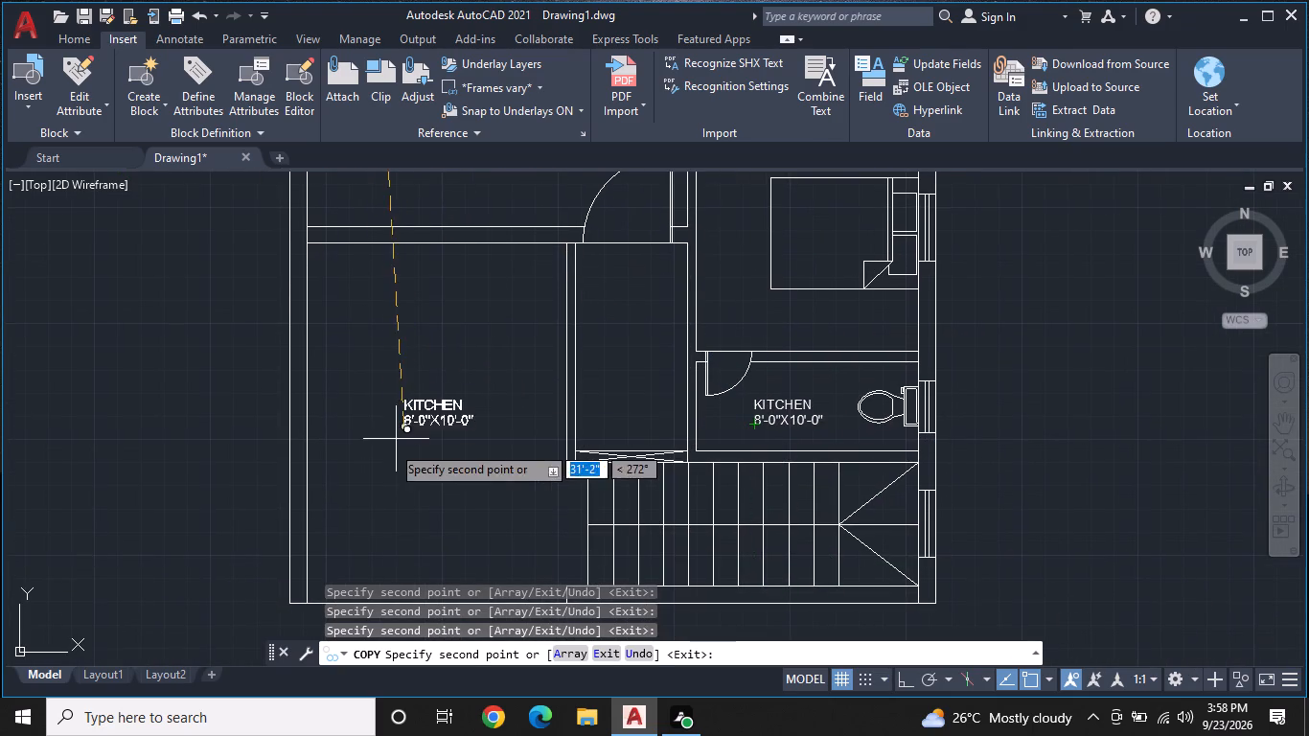
click(390, 445)
click(602, 360)
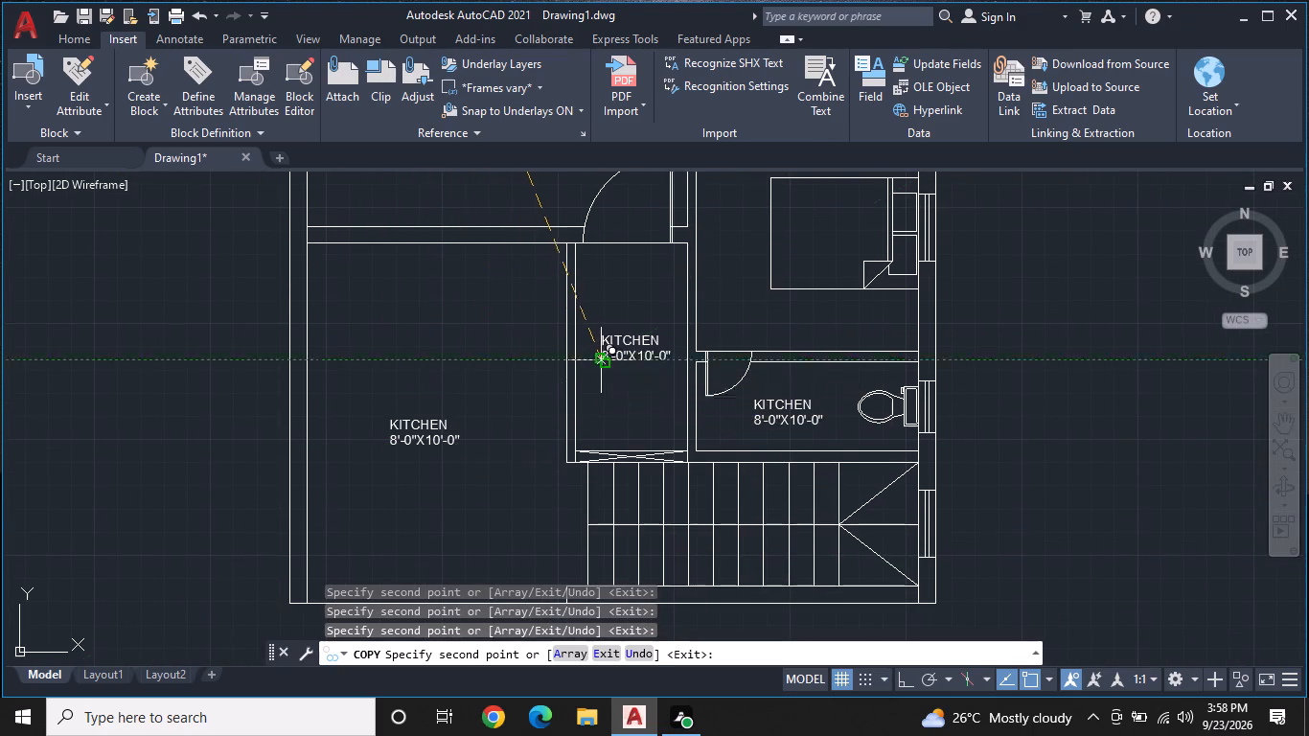
middle_drag(548, 375, 605, 493)
scroll(542, 297, down, 2)
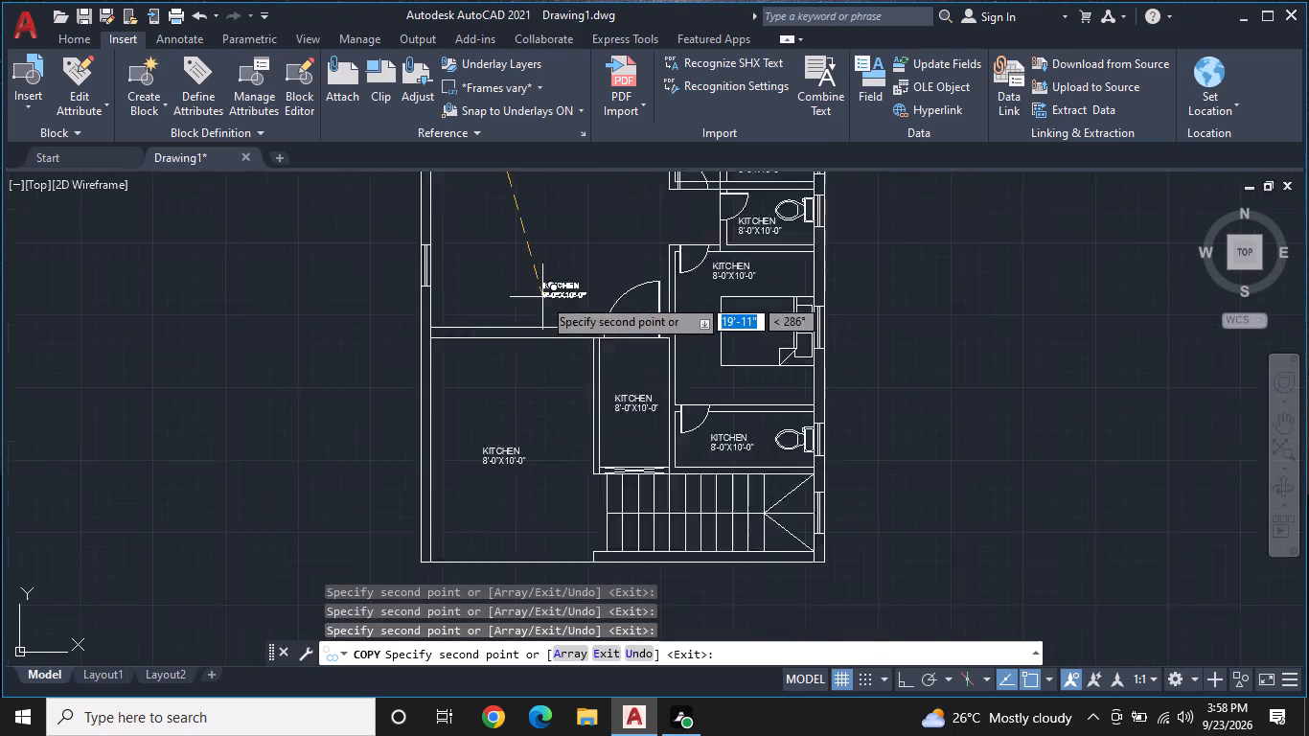
middle_drag(536, 289, 534, 372)
scroll(506, 333, up, 1)
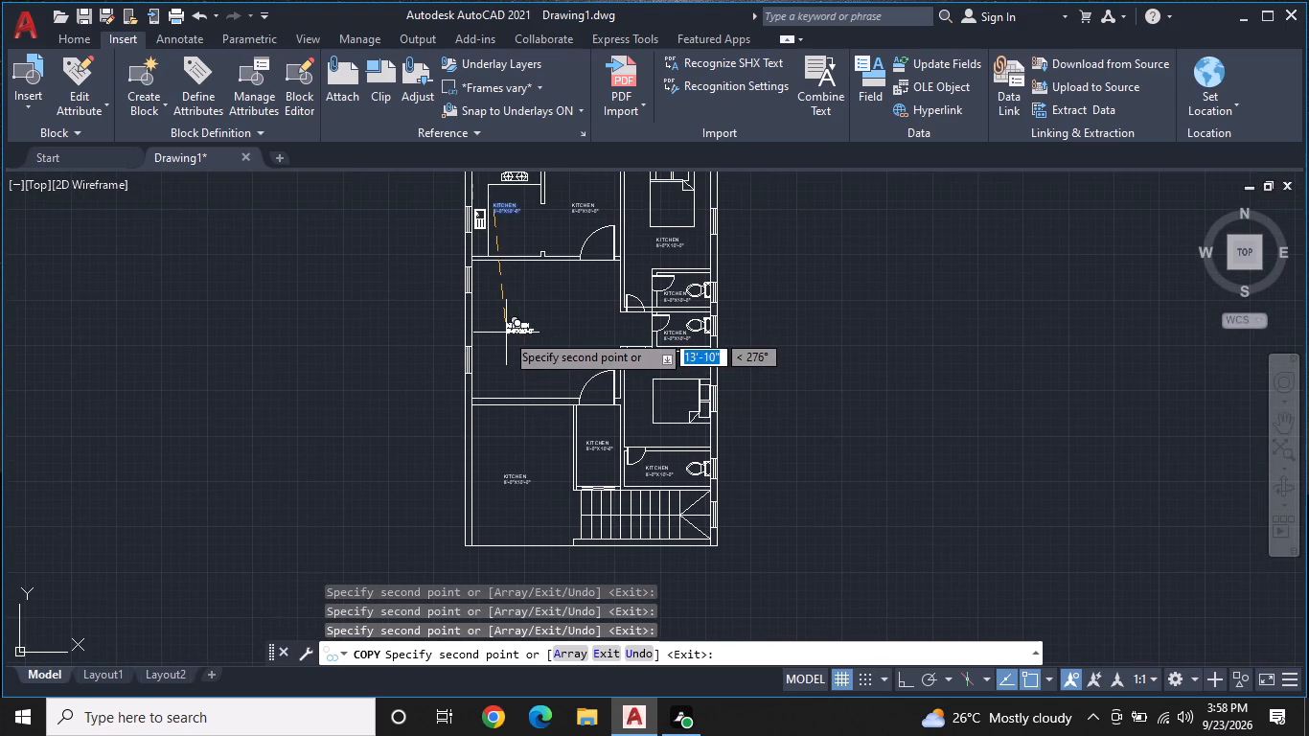
double_click(524, 331)
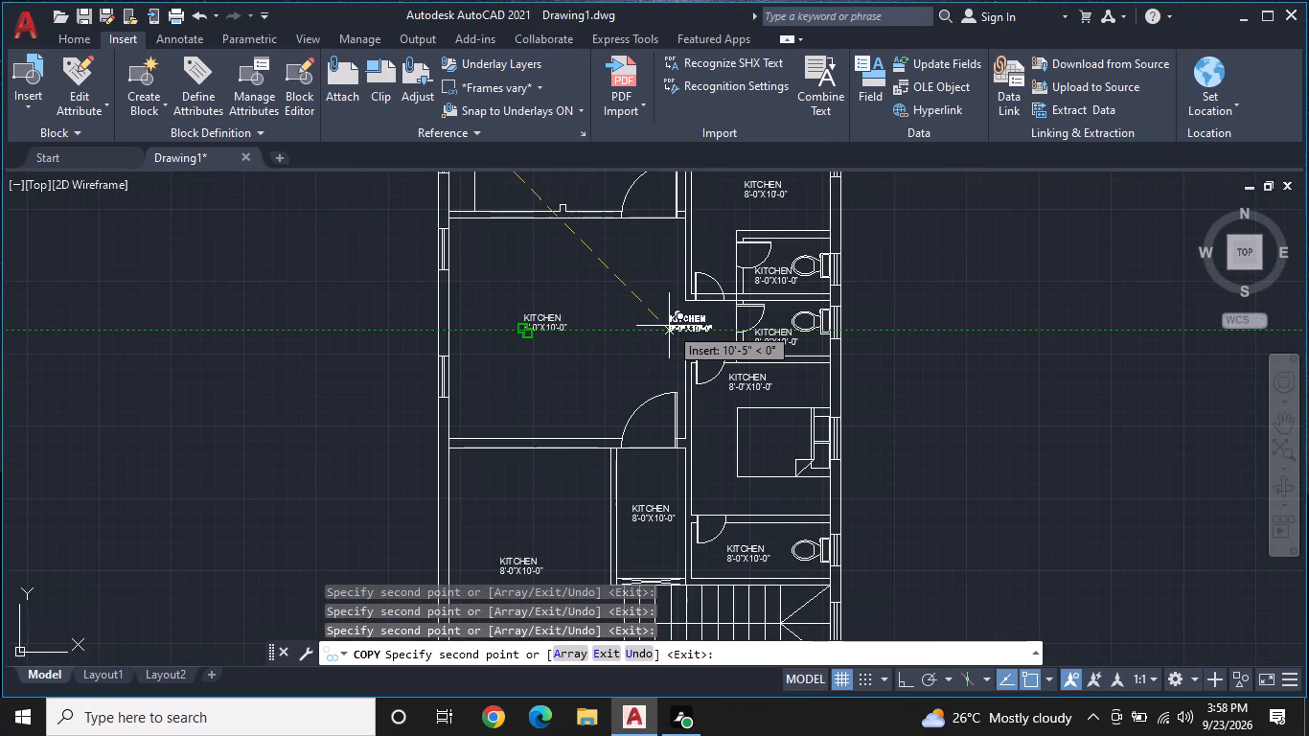
key(Escape)
Change the name line of the label in the large central room to LIVING.
scroll(571, 347, up, 1)
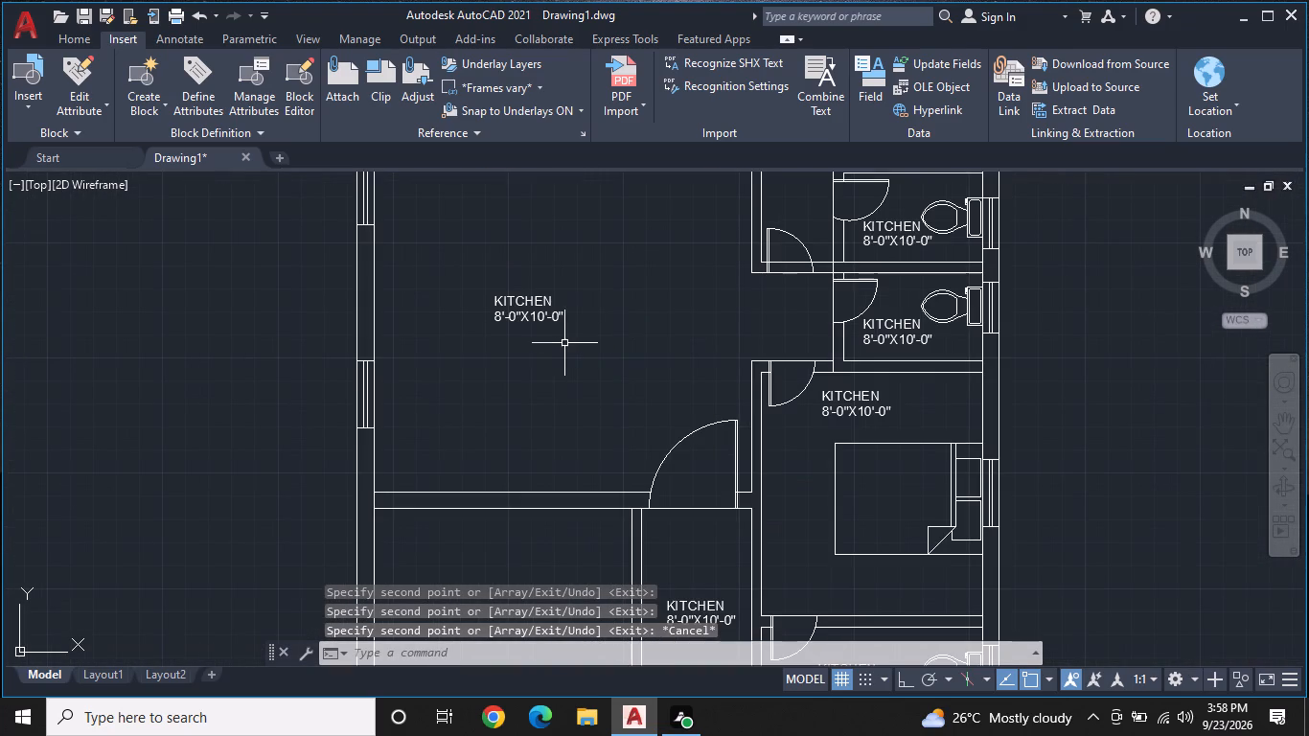
triple_click(529, 302)
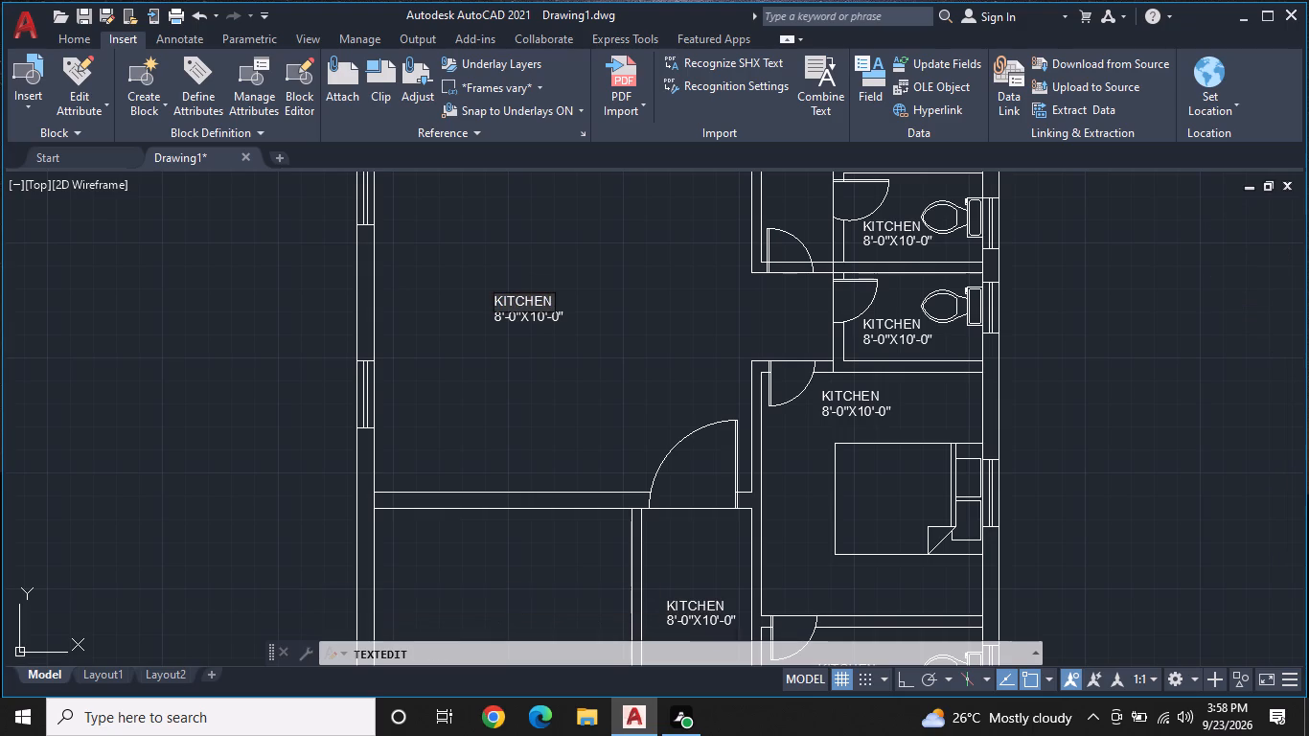
key(BackSpace)
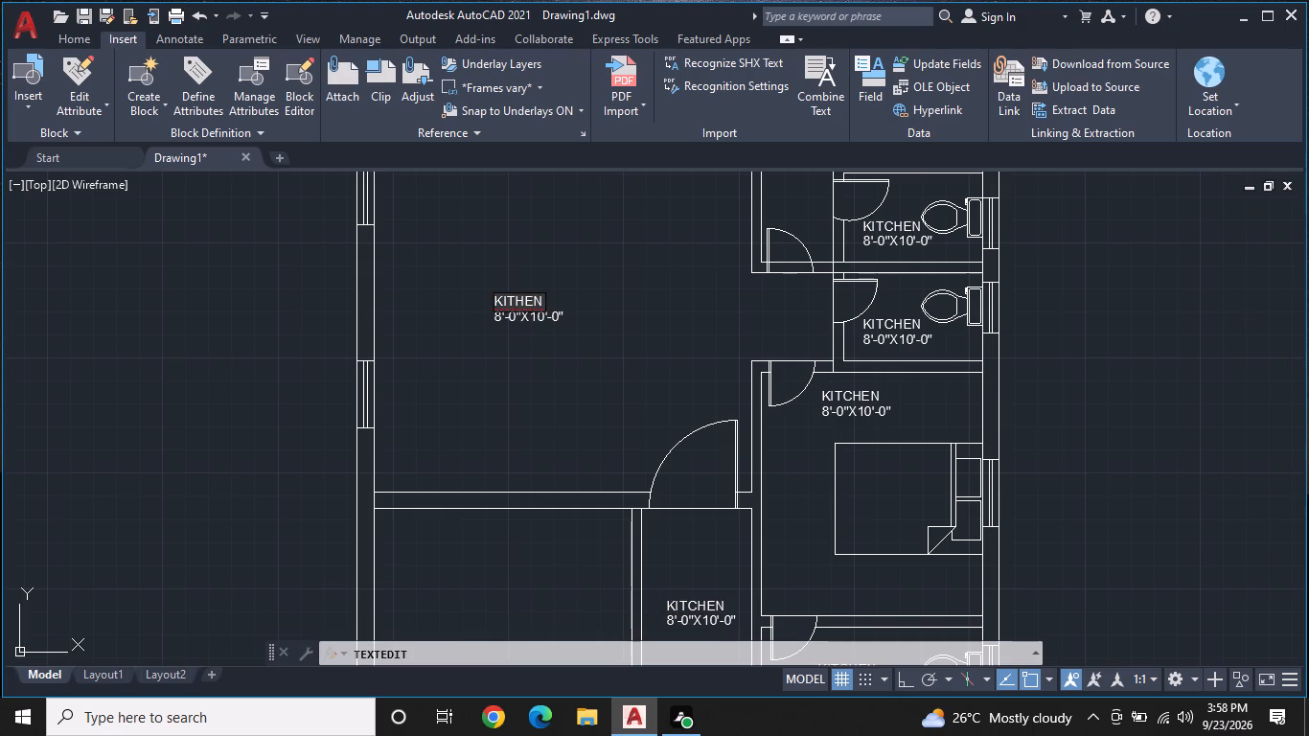
click(539, 303)
key(BackSpace)
click(536, 301)
key(BackSpace)
key(BackSpace)
key(BackSpace)
key(BackSpace)
key(BackSpace)
key(BackSpace)
key(BackSpace)
key(BackSpace)
key(BackSpace)
key(BackSpace)
key(BackSpace)
key(BackSpace)
key(BackSpace)
key(BackSpace)
key(BackSpace)
key(BackSpace)
key(BackSpace)
key(BackSpace)
key(BackSpace)
key(BackSpace)
text(LIN)
key(BackSpace)
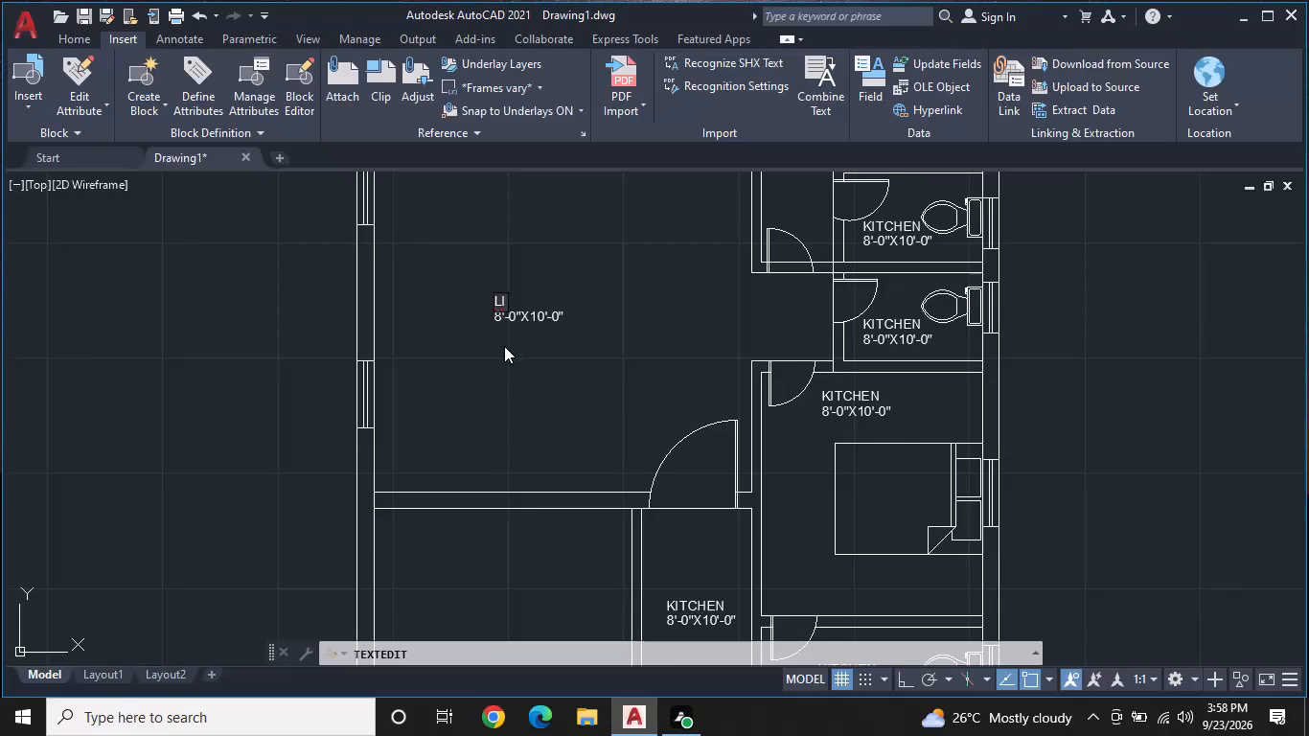
text(VING)
key(Return)
Set the first dimension in the size line under LIVING to 17'-1".
click(550, 312)
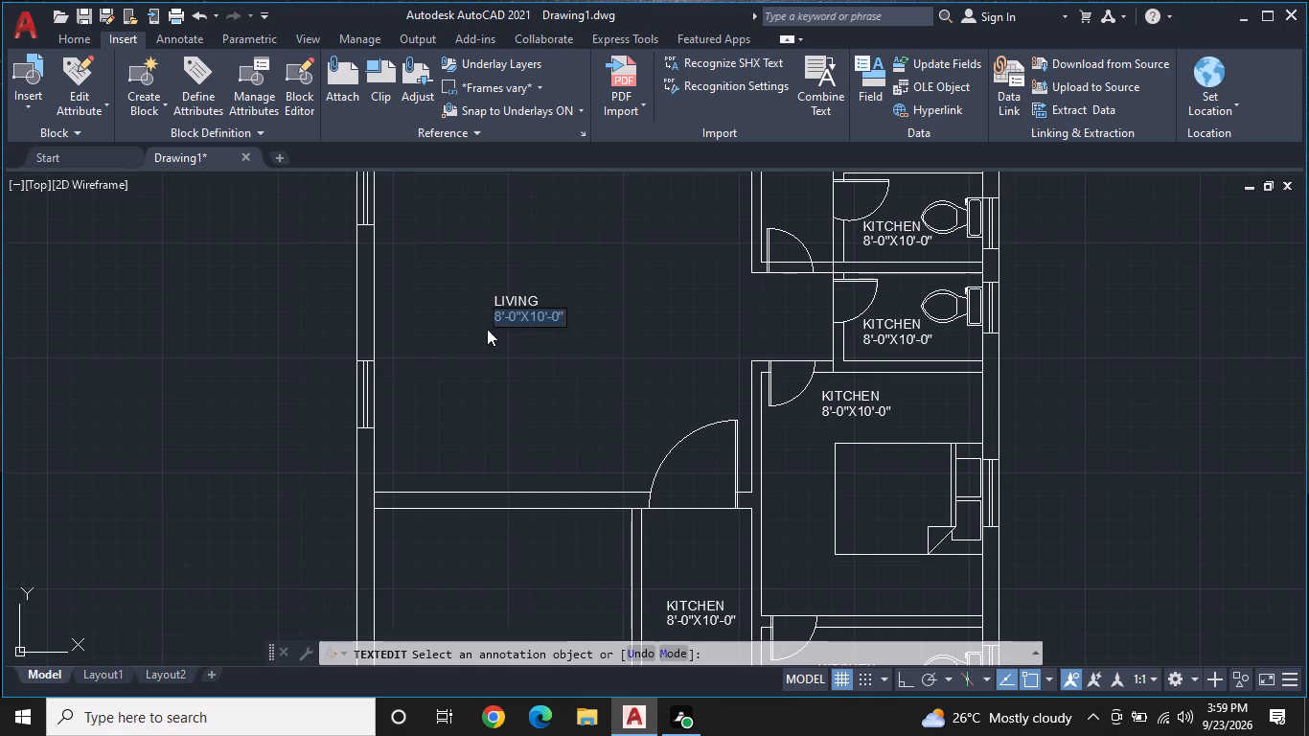
click(499, 316)
key(BackSpace)
text(17)
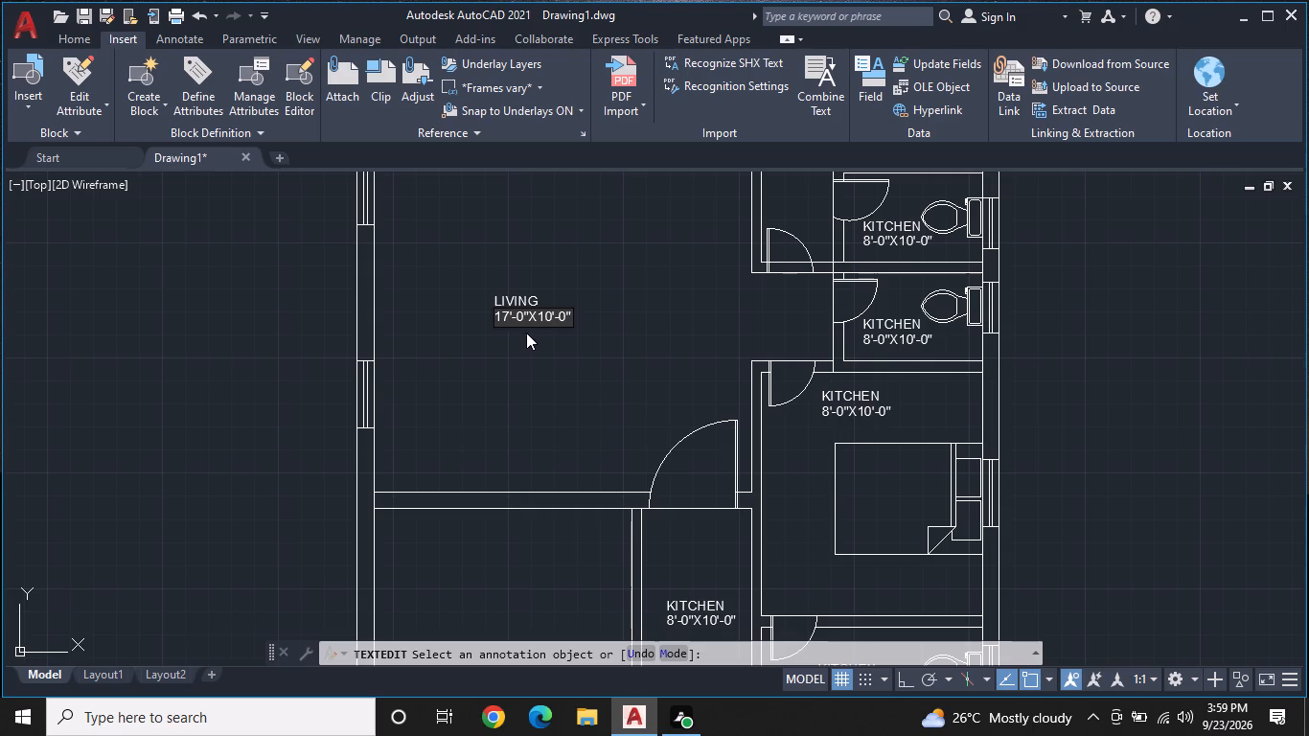
click(523, 320)
scroll(519, 323, up, 1)
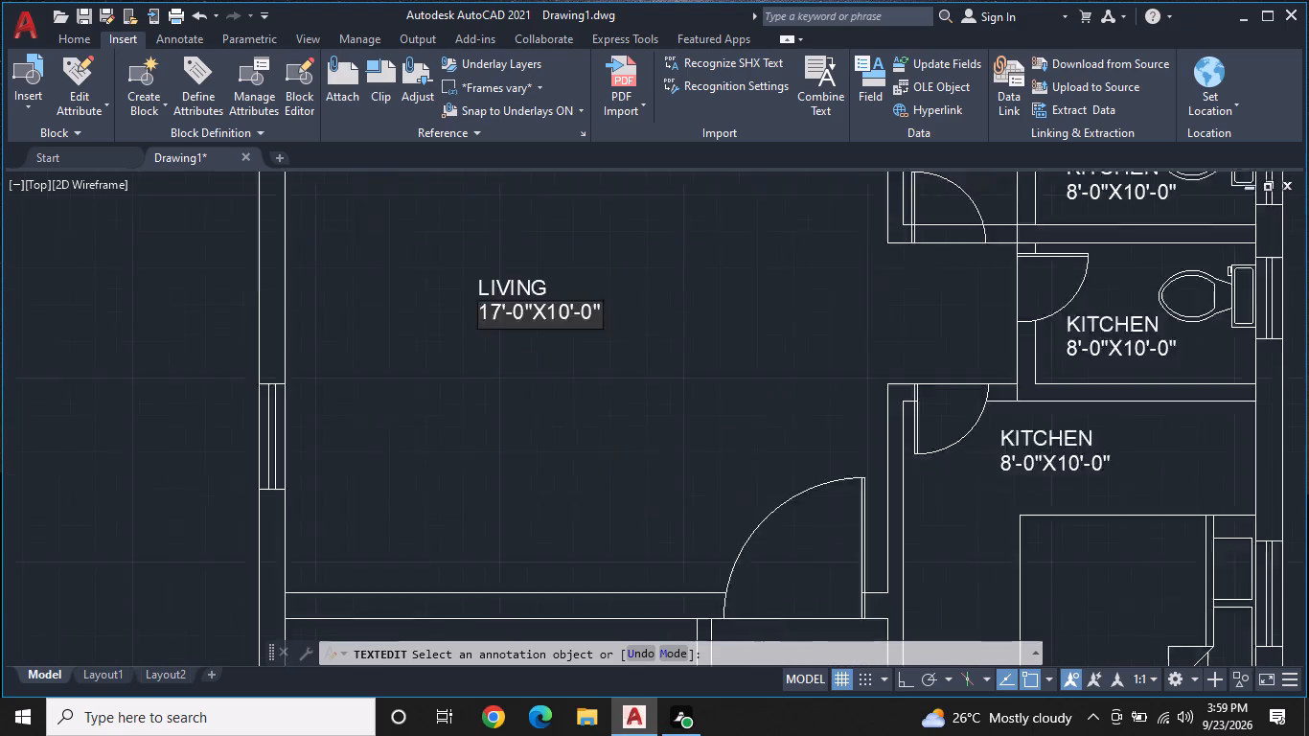
scroll(519, 323, up, 1)
key(BackSpace)
text(1")
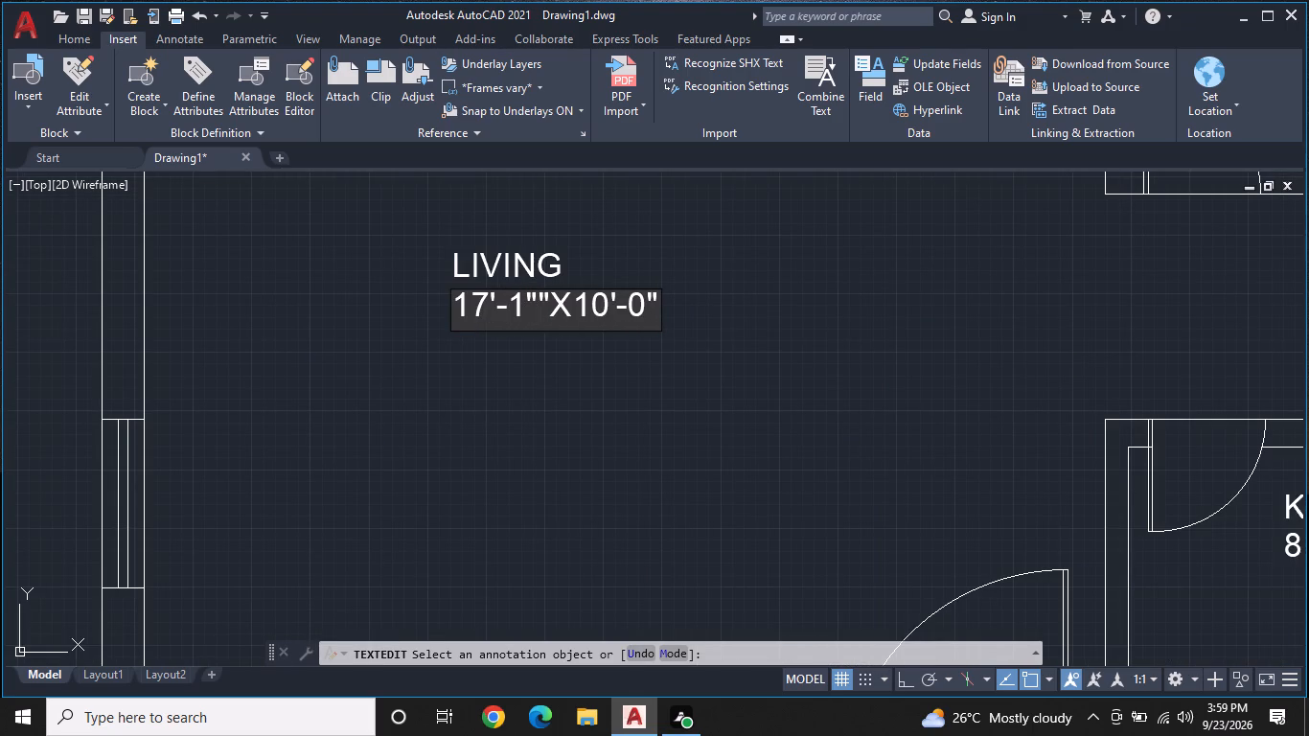
Remove the duplicate inch mark after 17'-1 in the LIVING size line and set its second dimension to 15'-10".
click(610, 305)
key(BackSpace)
key(BackSpace)
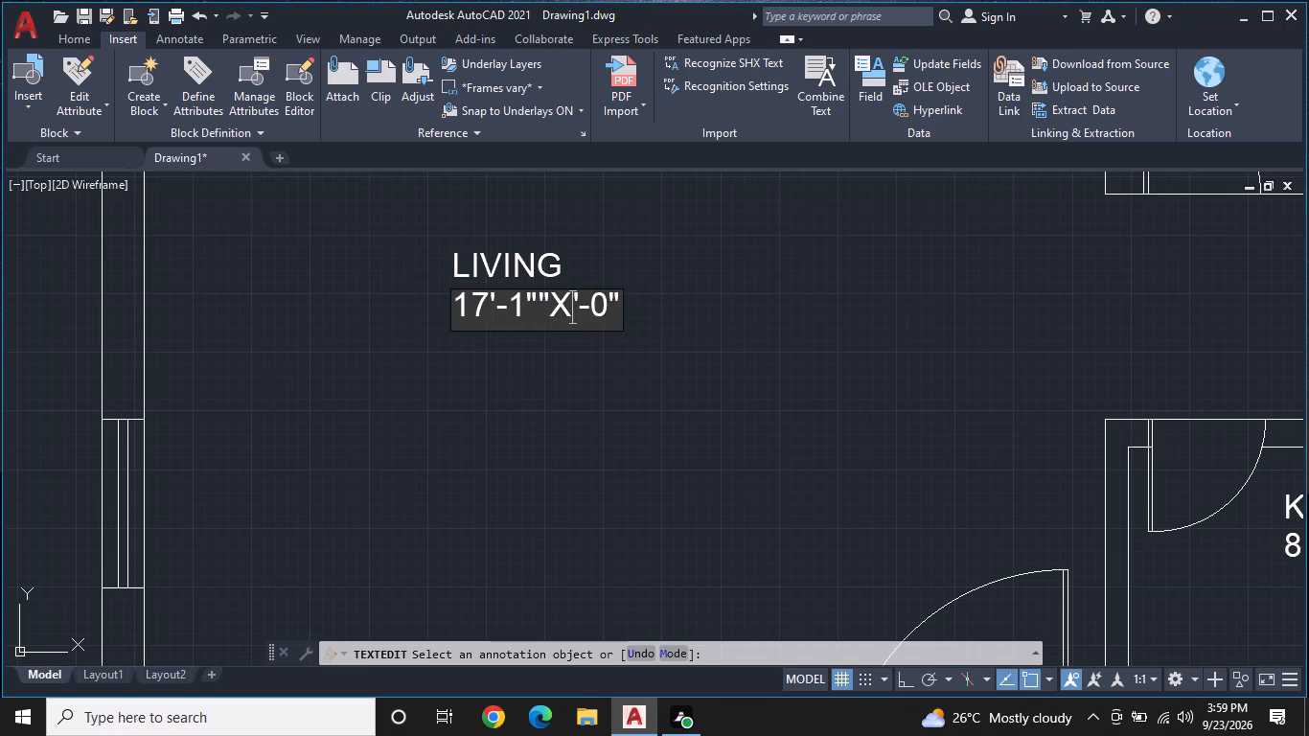
key(BackSpace)
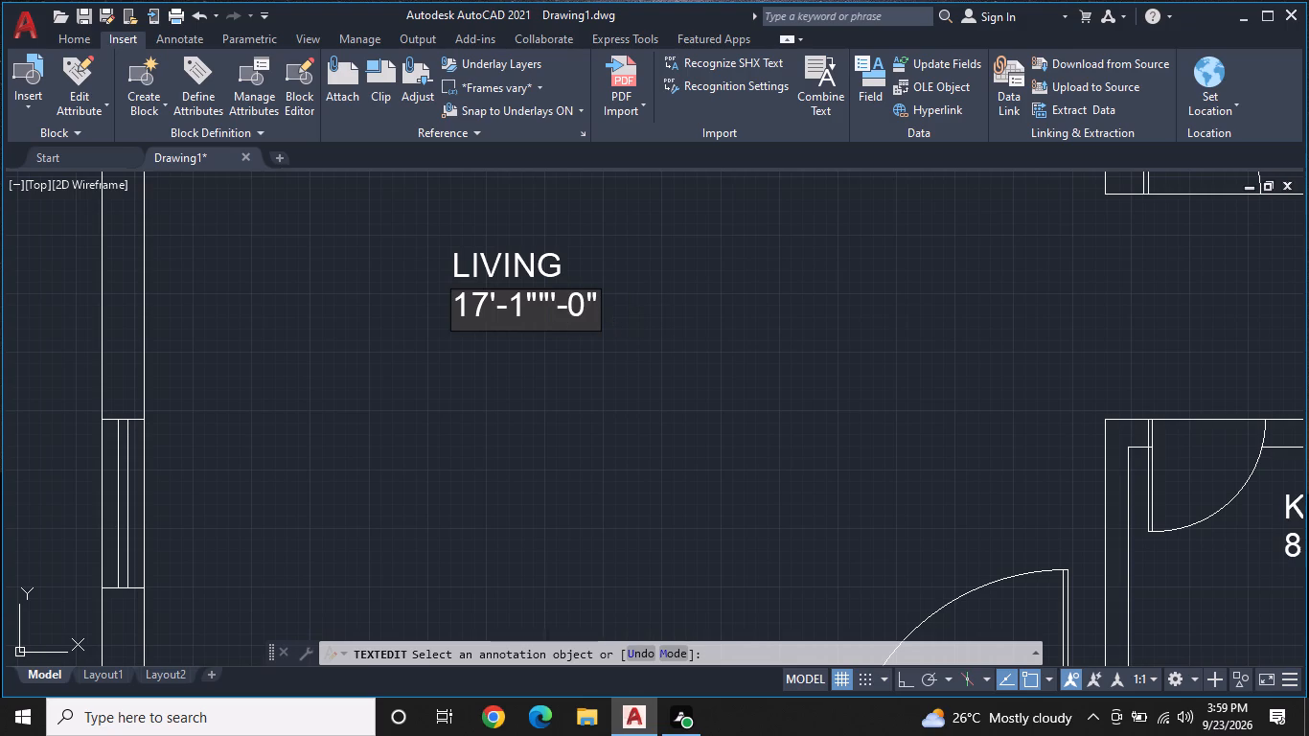
key(x)
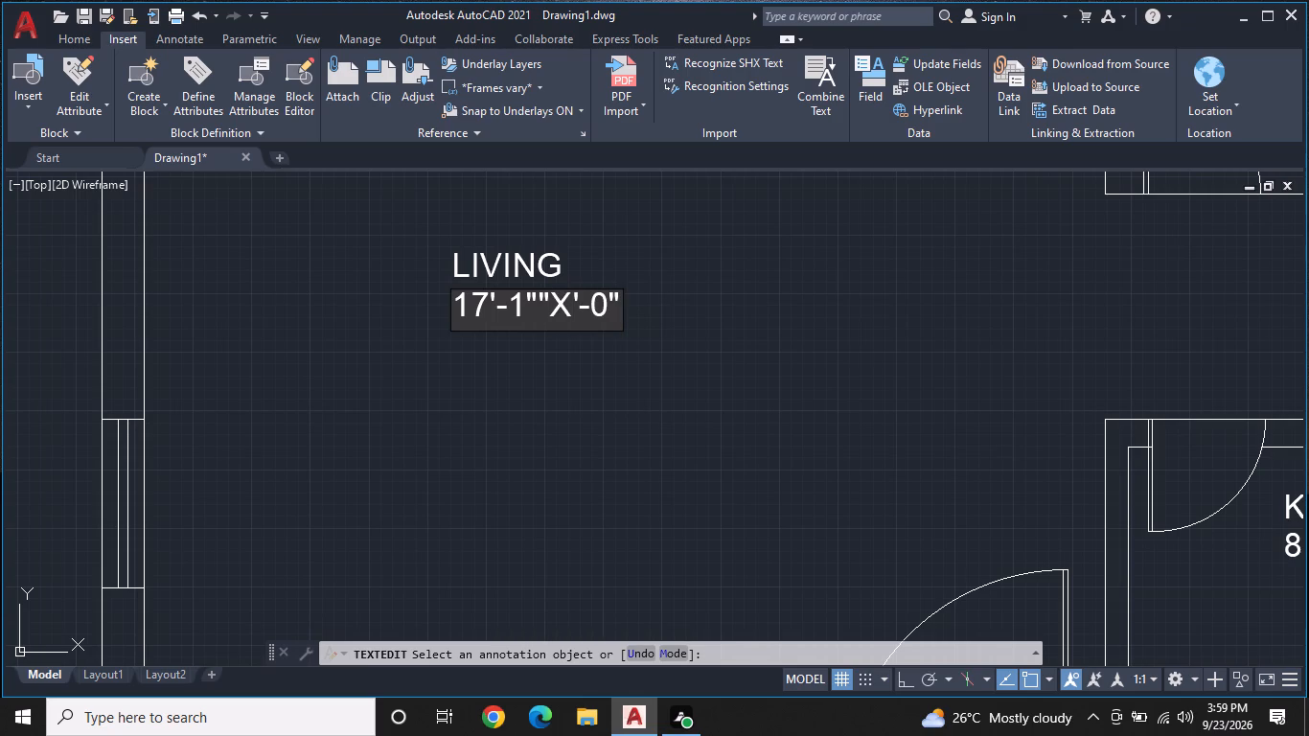
key(BackSpace)
key(BackSpace)
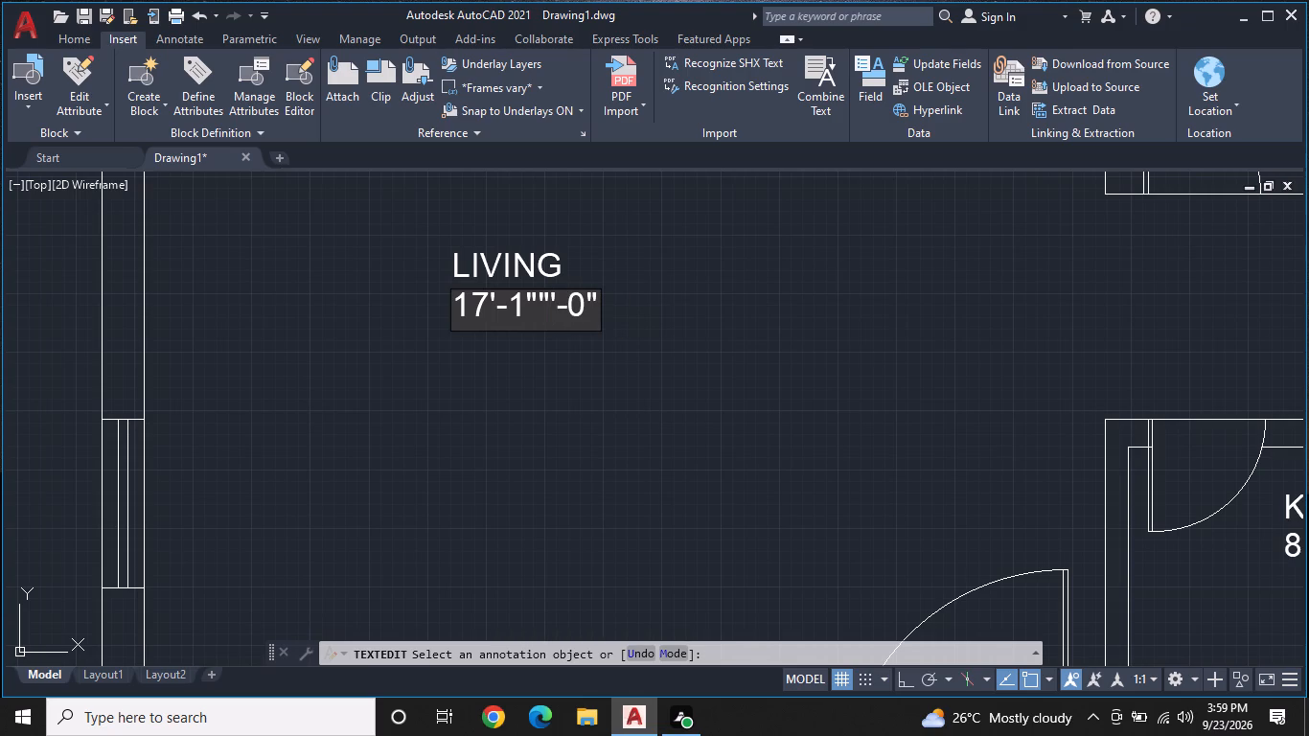
key(x)
text(15)
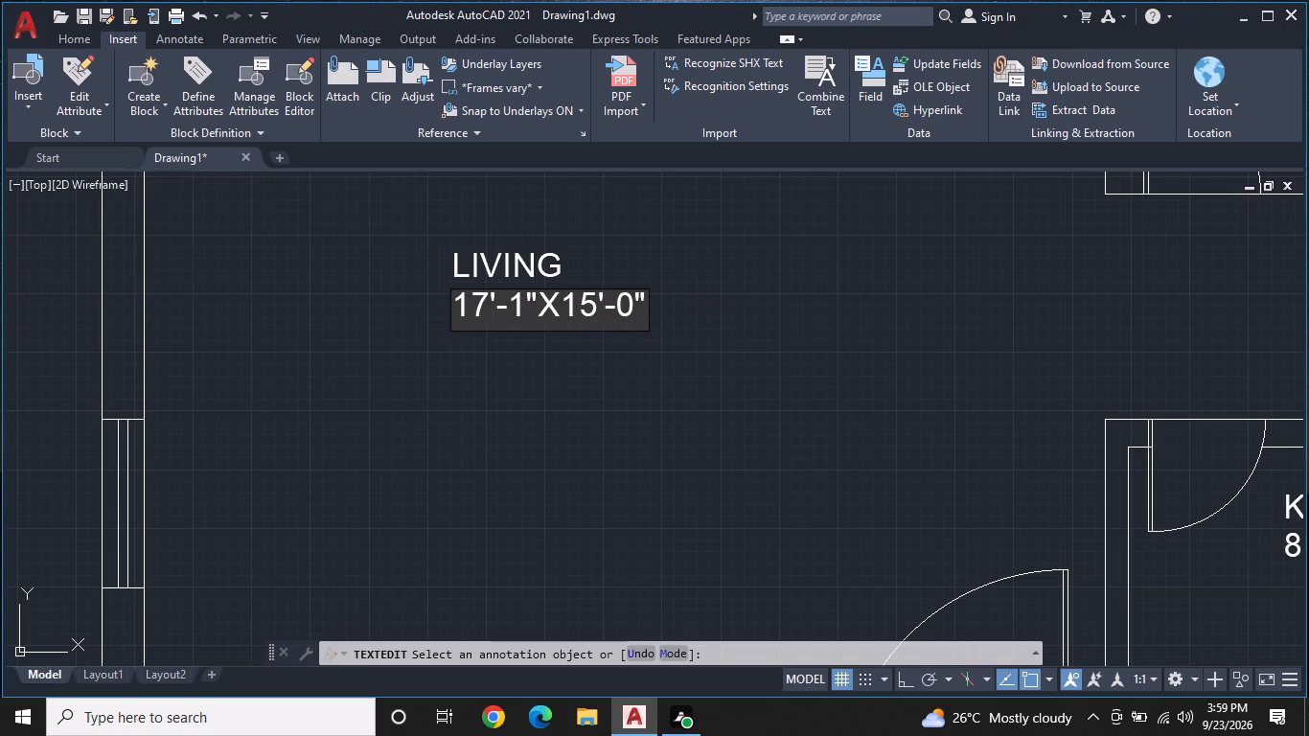
click(635, 309)
key(BackSpace)
key(1)
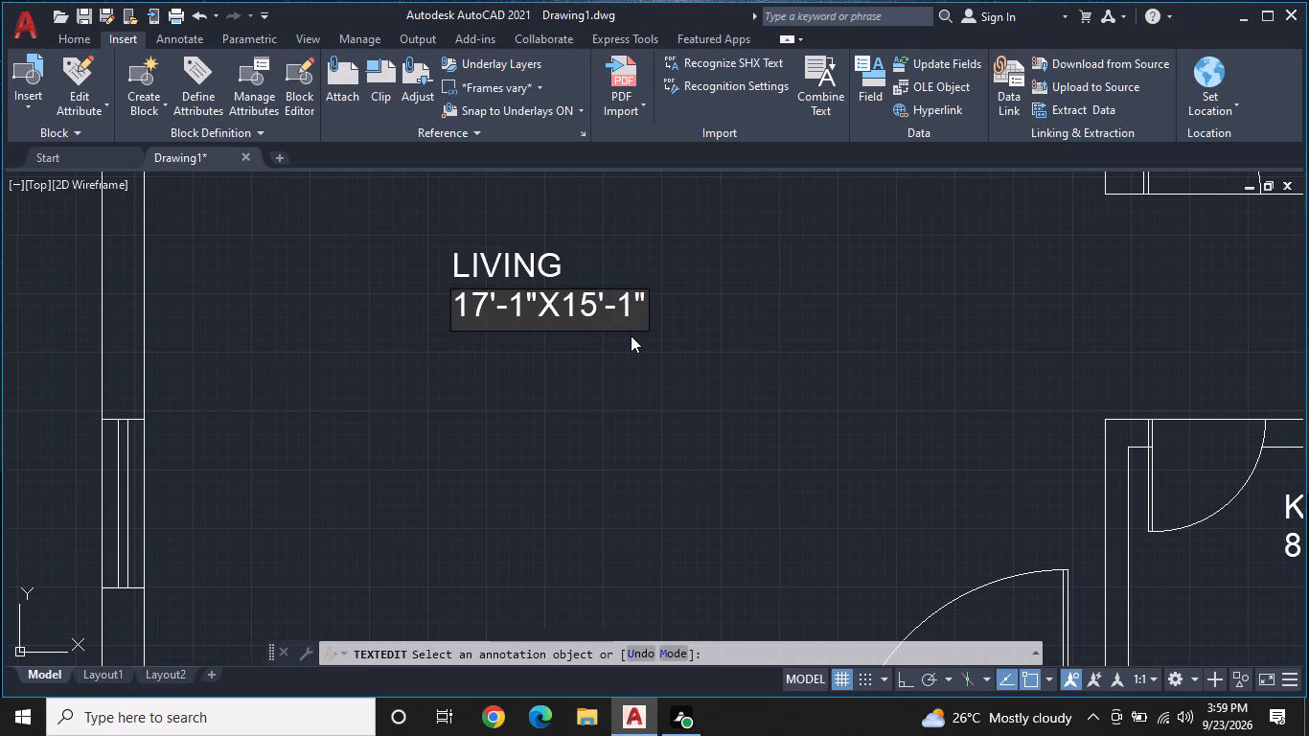
key(0)
key(shift+quotedbl)
key(Return)
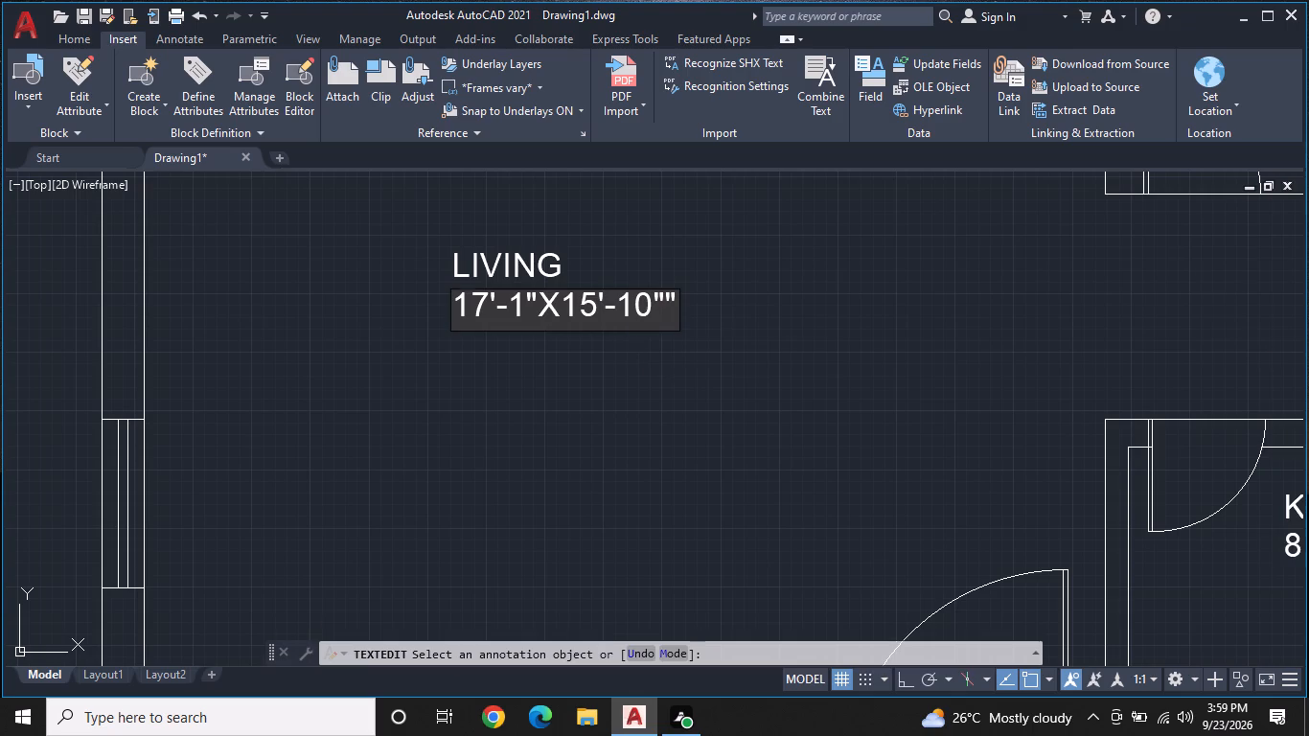
key(Escape)
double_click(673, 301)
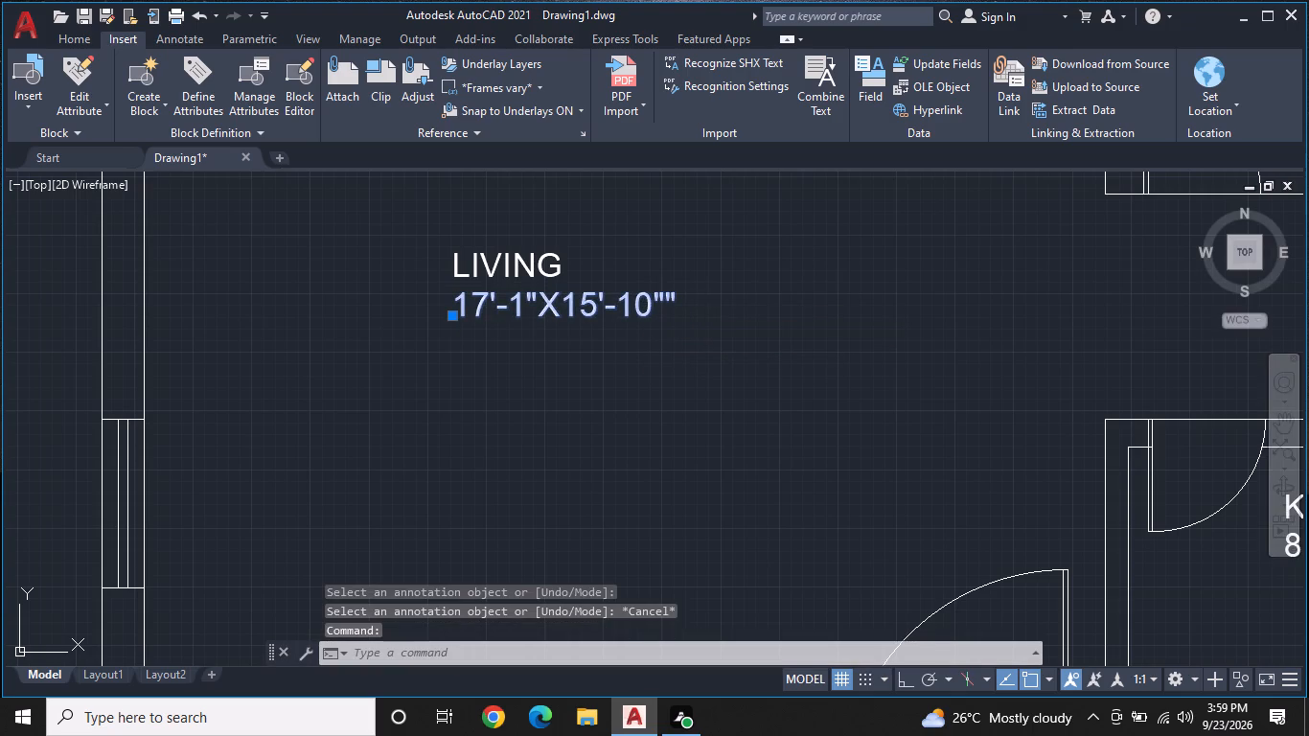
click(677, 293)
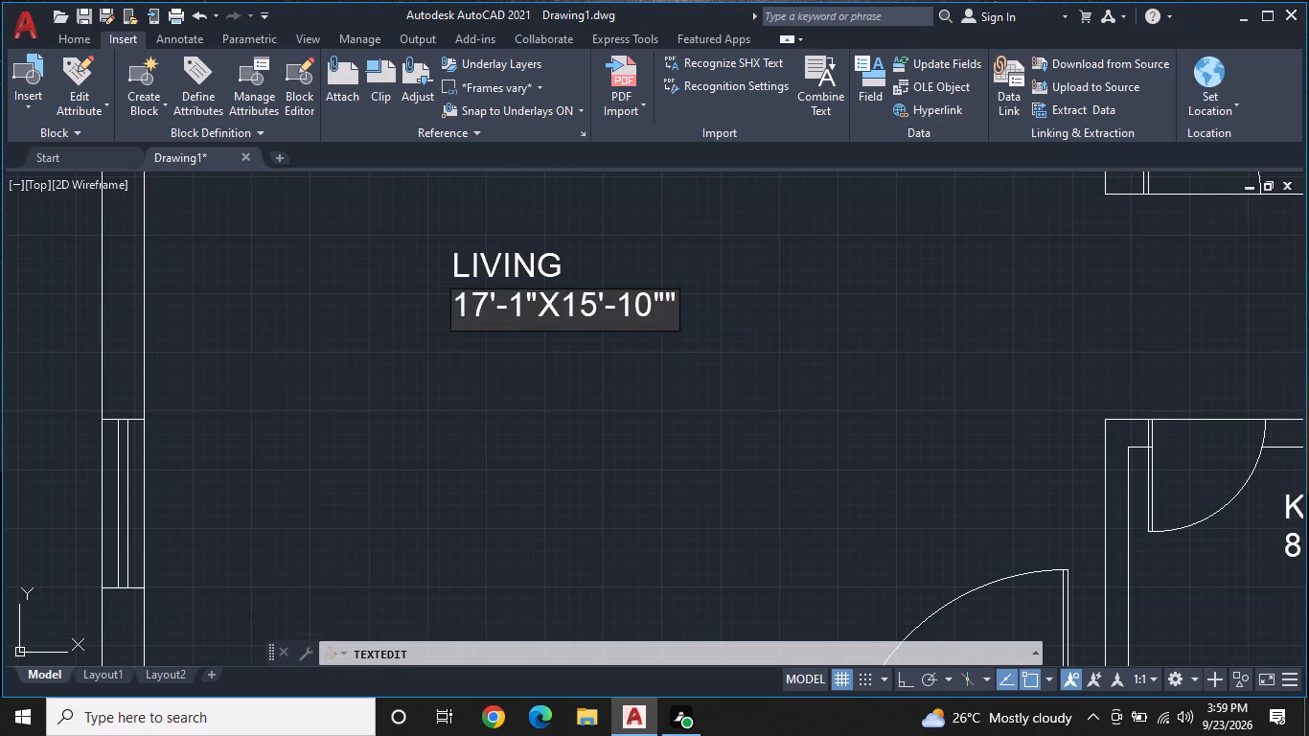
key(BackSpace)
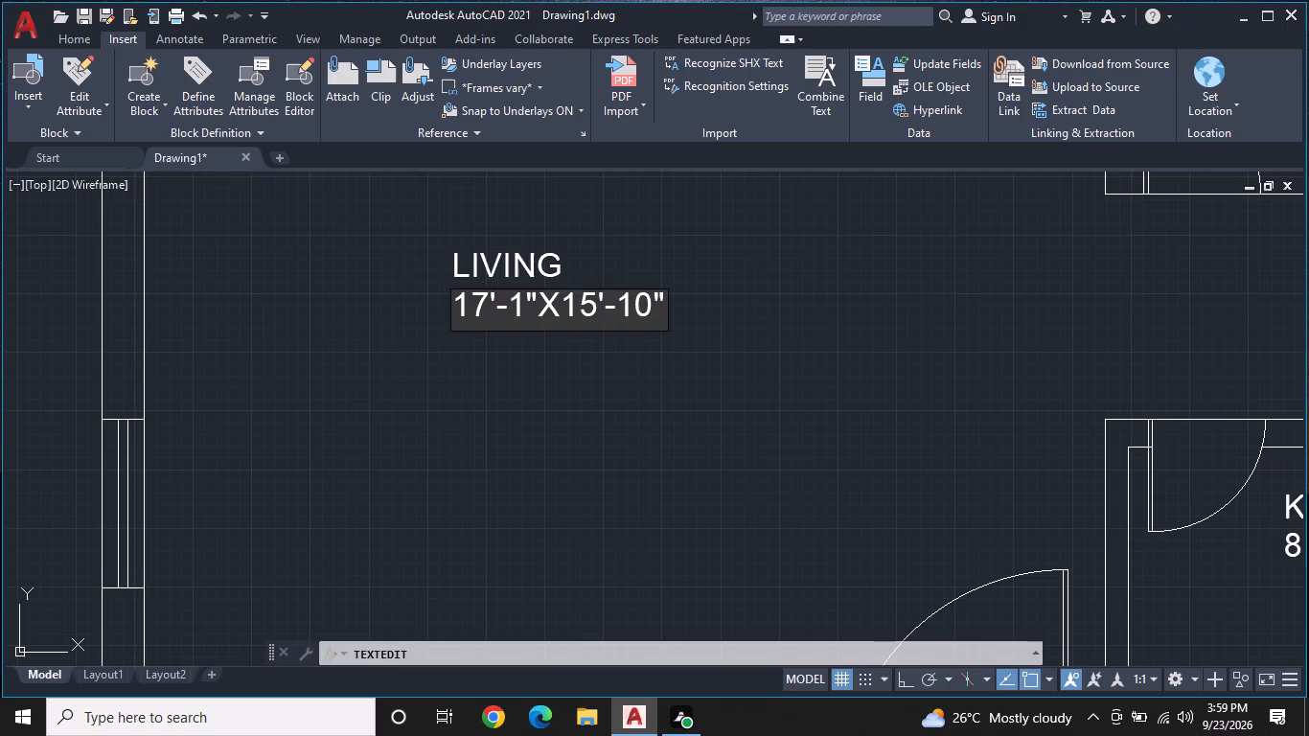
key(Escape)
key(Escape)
Delete the extra inch mark at the end of the LIVING size line, making it 17'-1"X15'-10".
triple_click(668, 302)
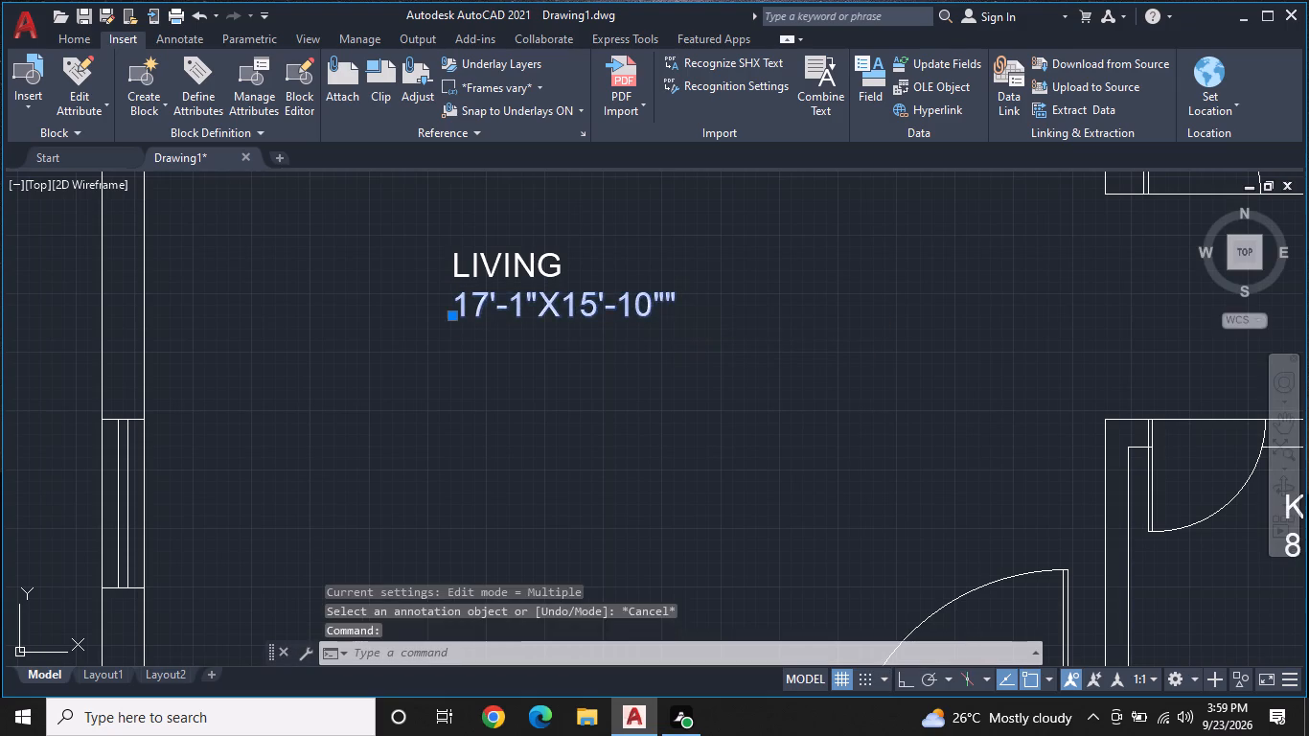
click(675, 301)
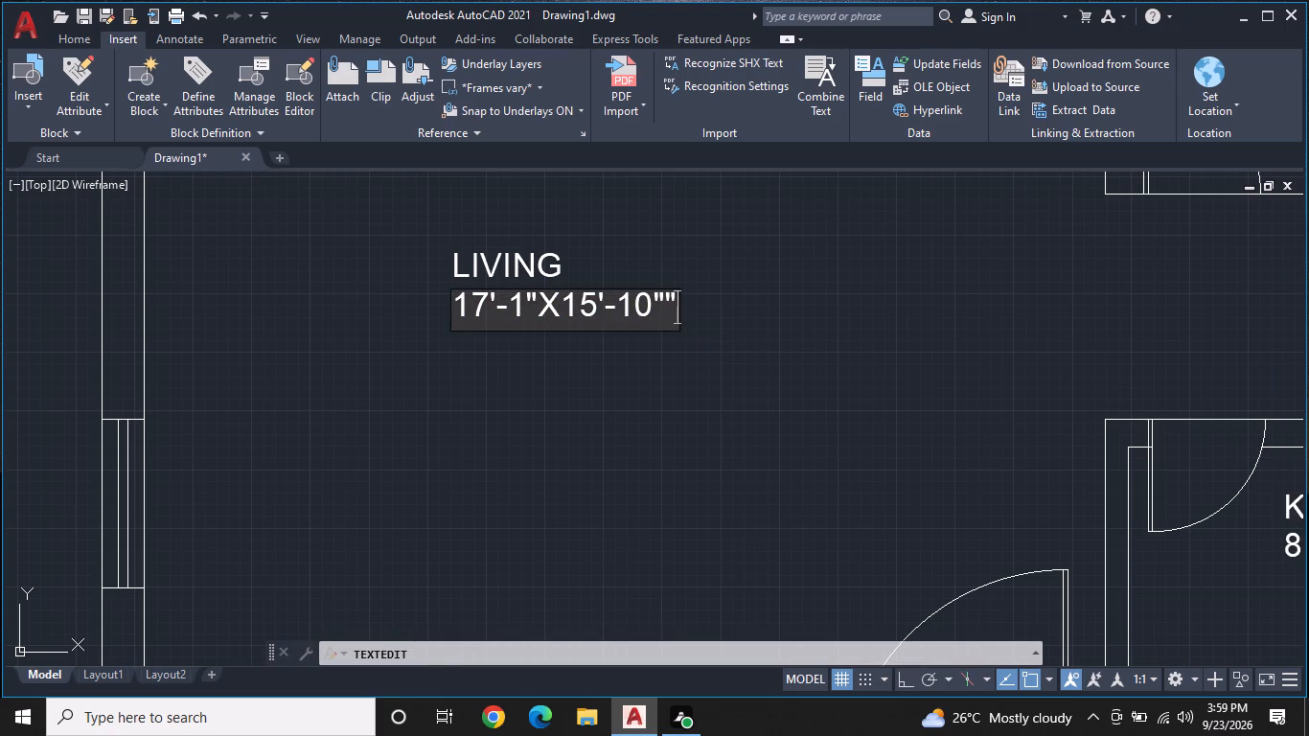
key(BackSpace)
key(Return)
Change the name line of the KITCHEN label in the large southwest room to PARKING.
scroll(682, 329, down, 1)
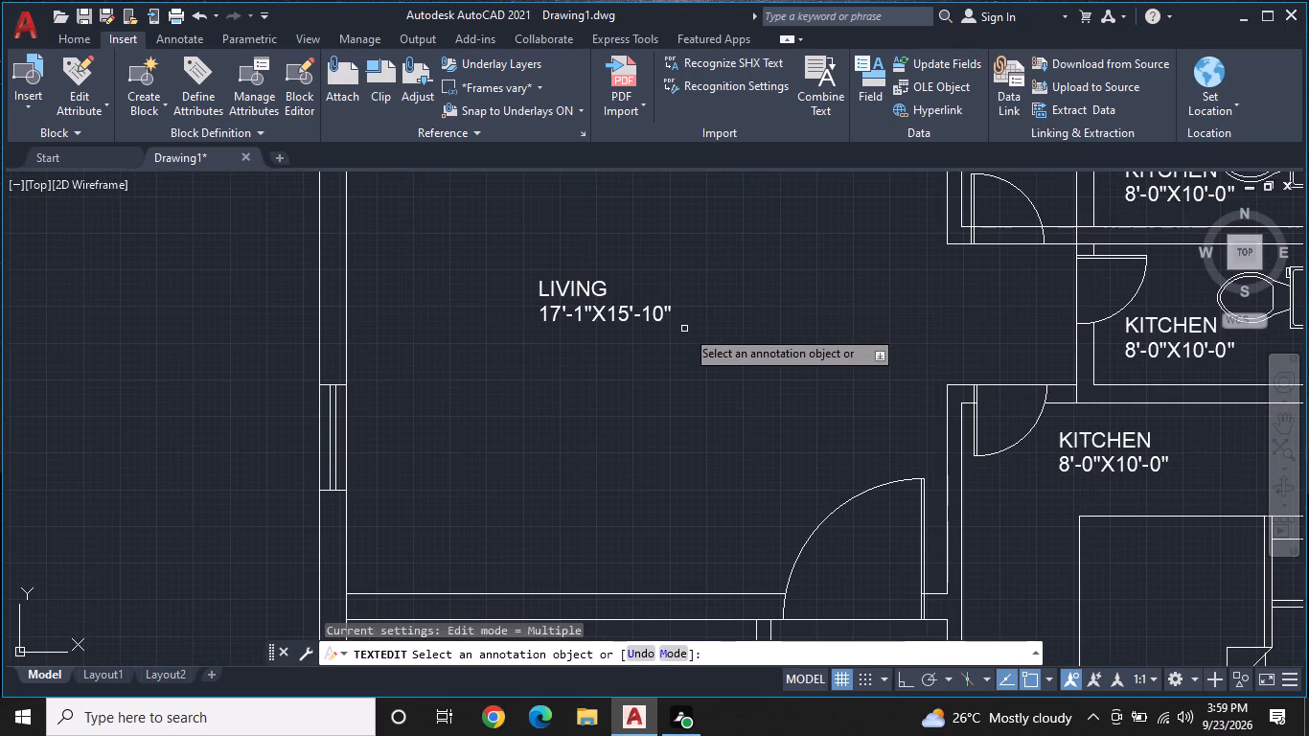
middle_drag(723, 305, 659, 338)
scroll(661, 338, down, 2)
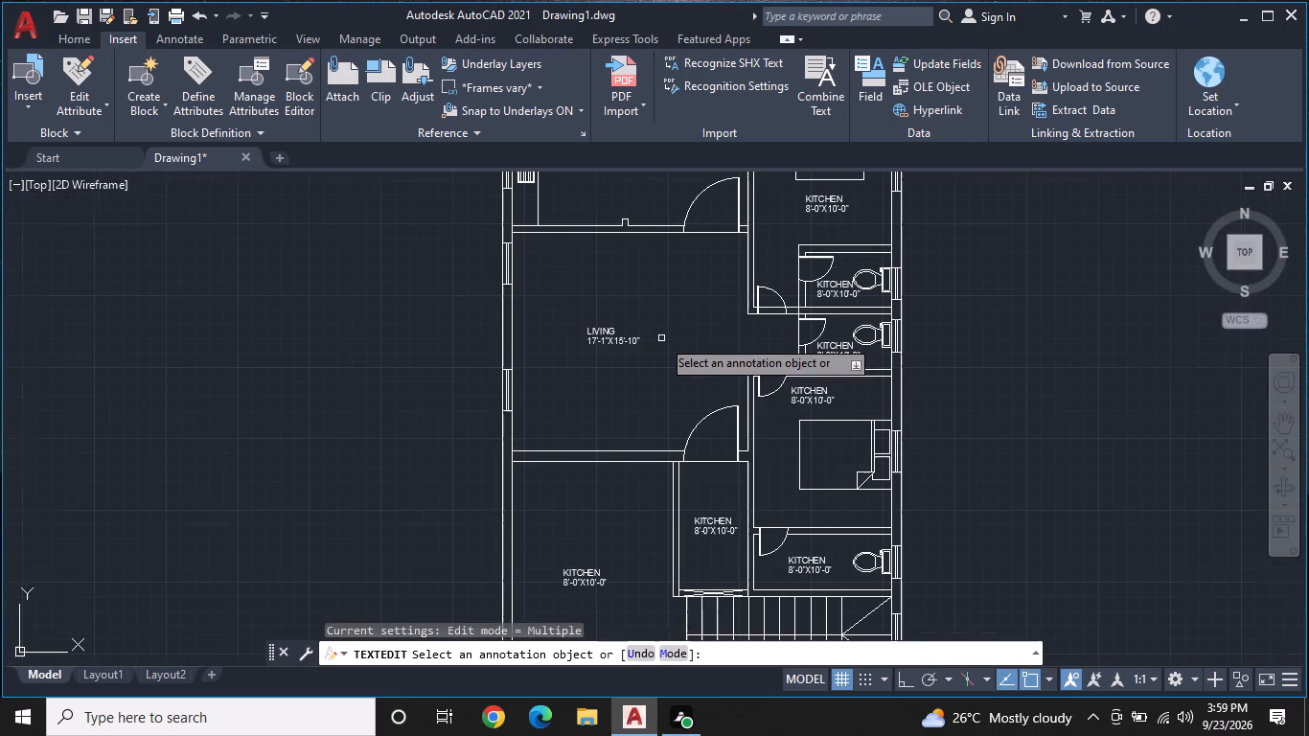
middle_drag(632, 409, 622, 316)
scroll(608, 404, up, 1)
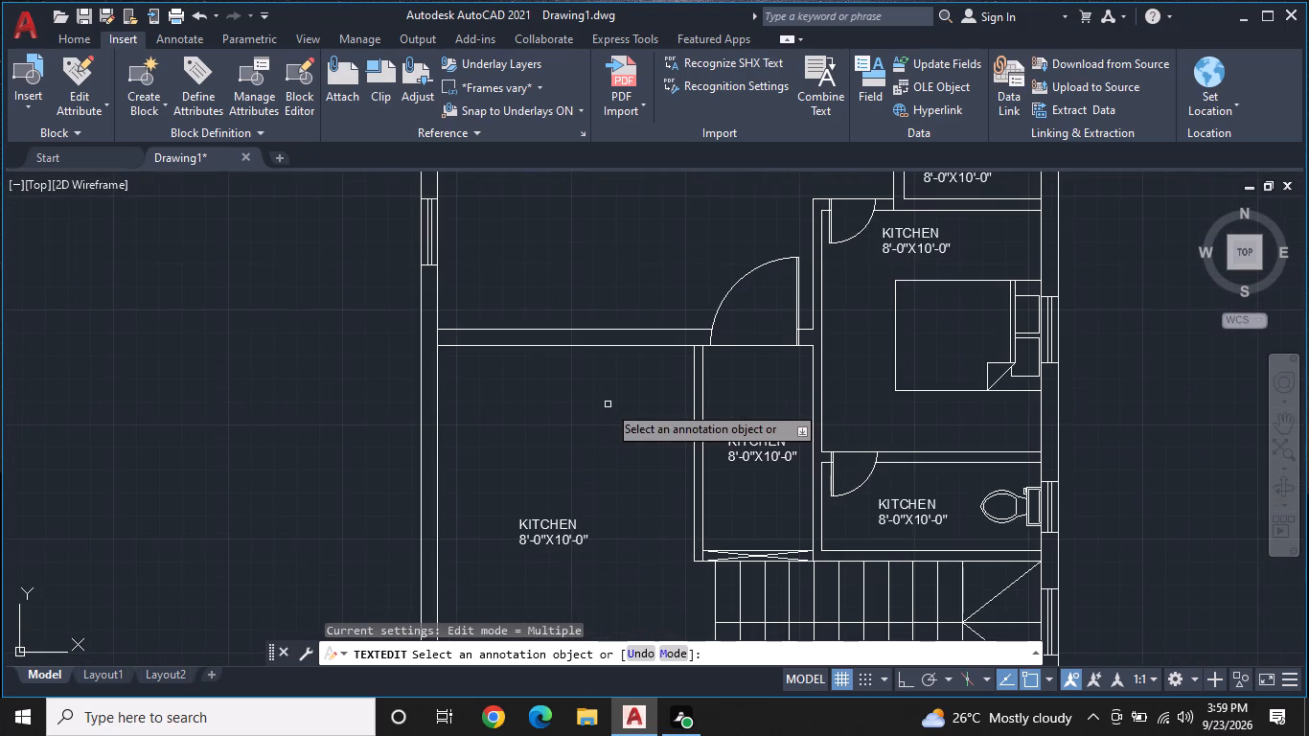
middle_drag(608, 404, 617, 333)
scroll(586, 434, up, 1)
middle_drag(586, 434, 617, 351)
click(606, 384)
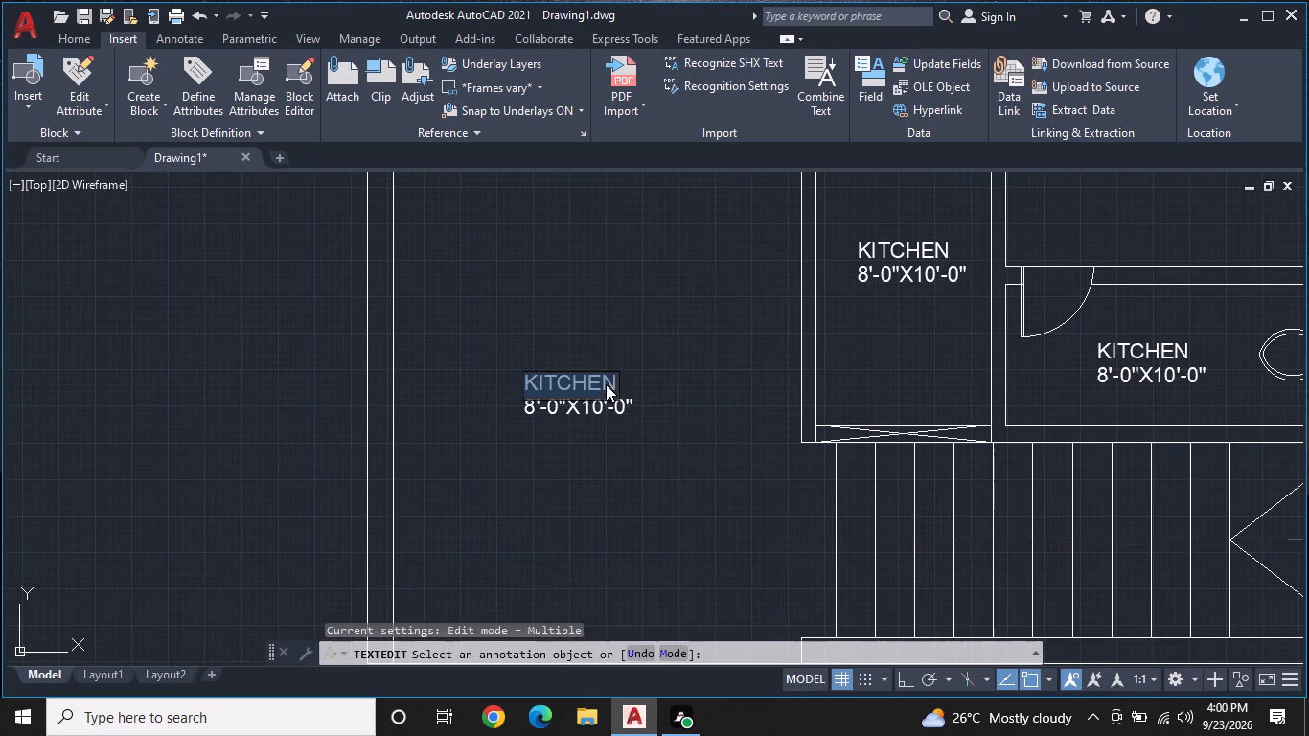
key(BackSpace)
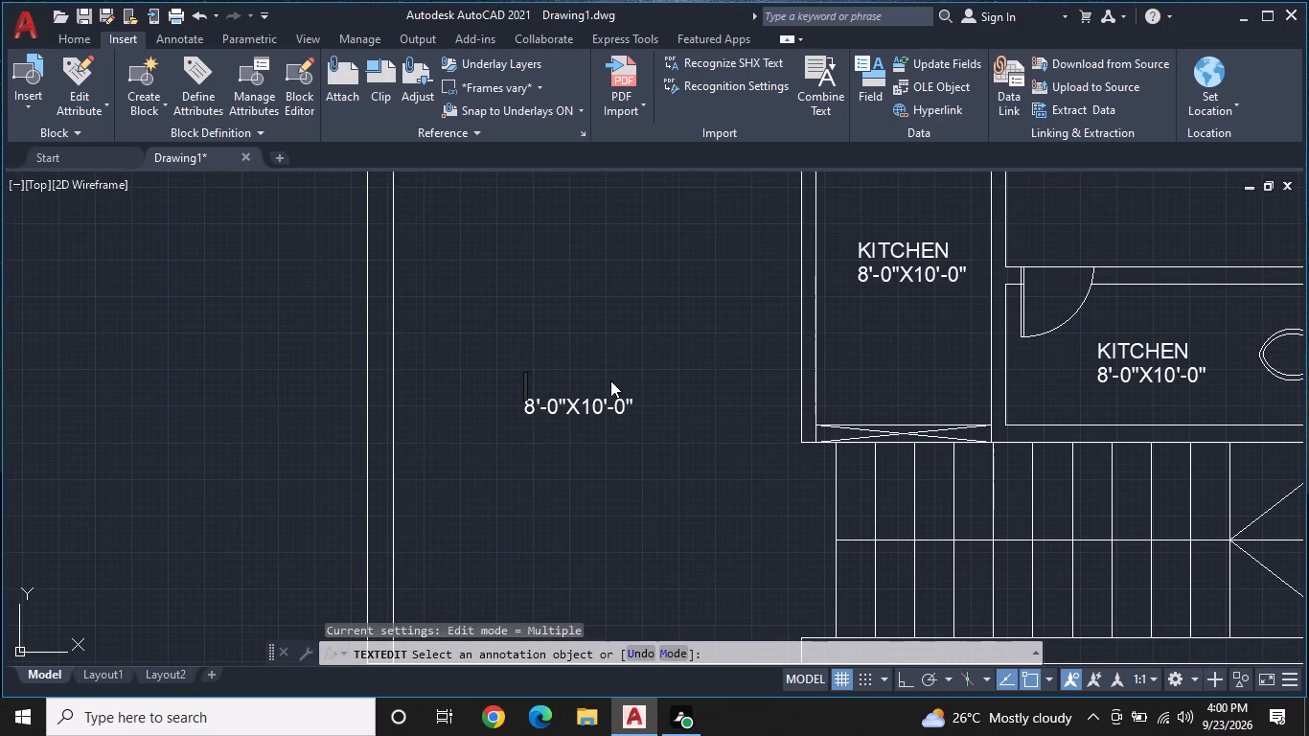
key(p)
text(ARKING)
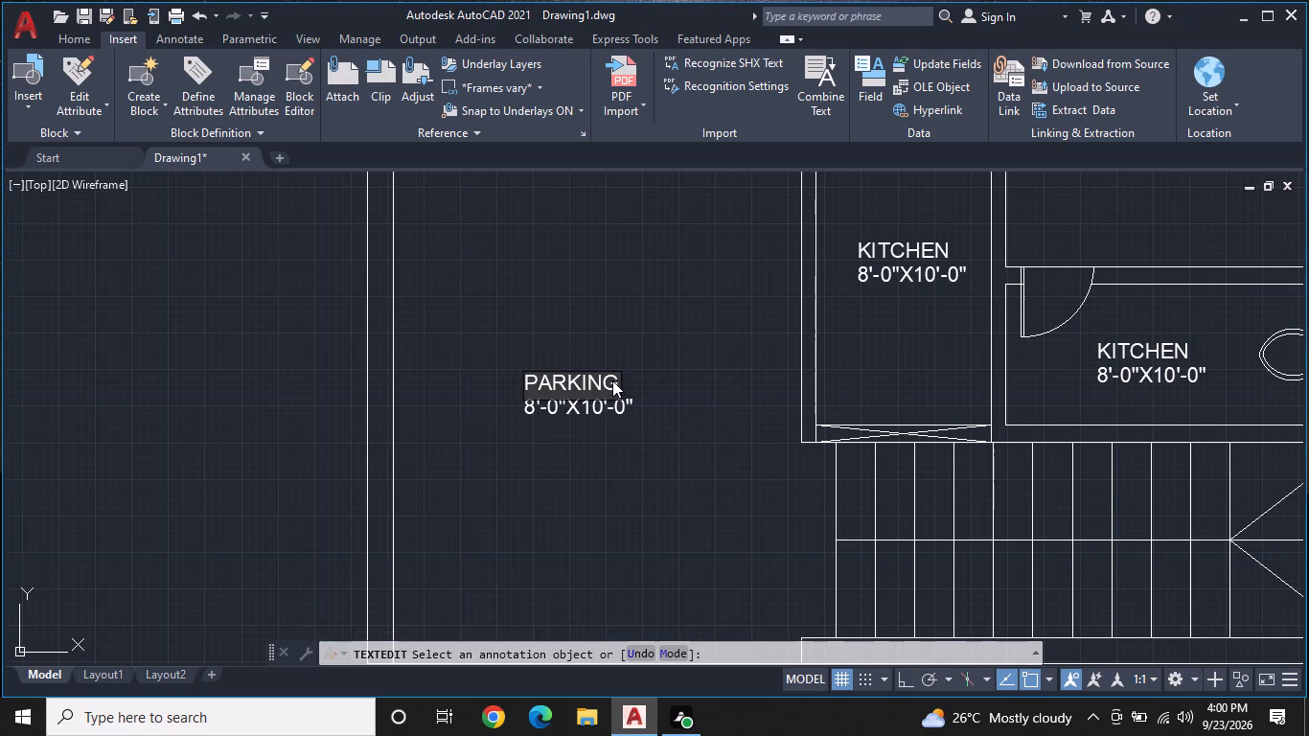
key(space)
click(604, 406)
Set the first dimension in the size line under PARKING to 12'-5", clearing the leftover characters before the X.
click(586, 413)
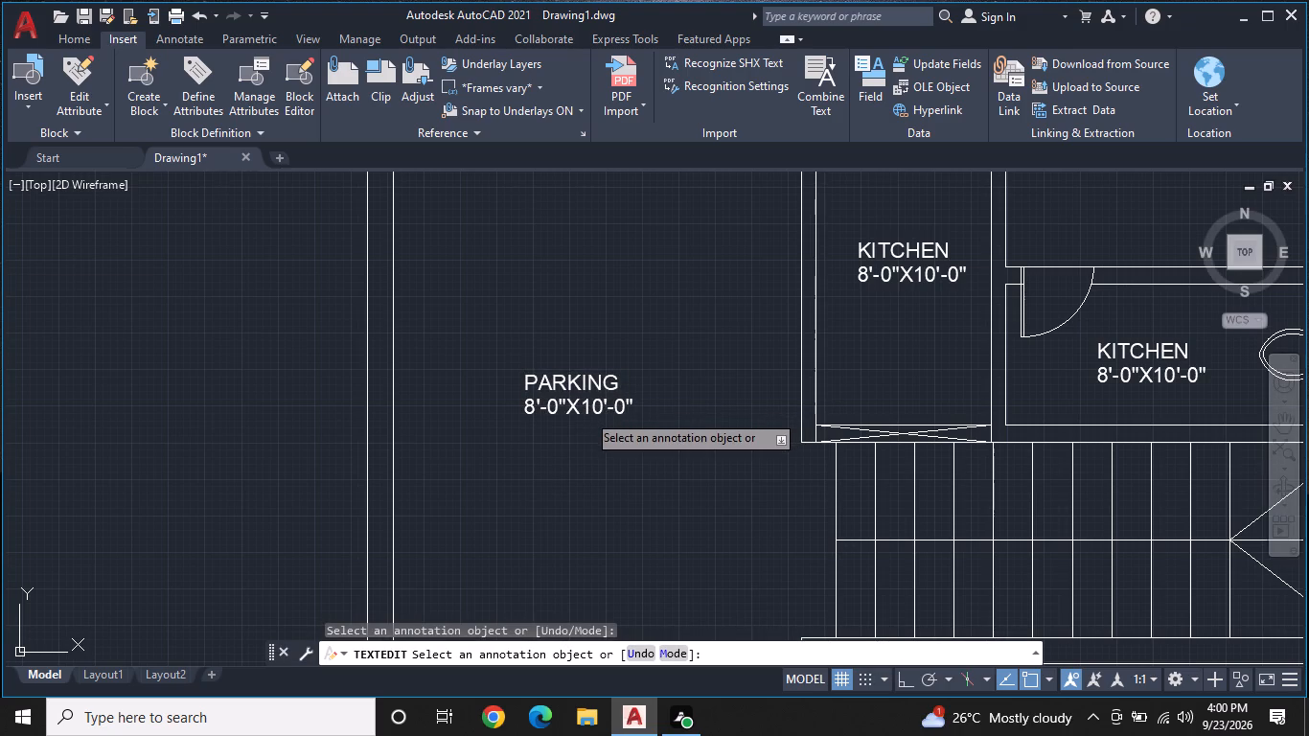
click(534, 412)
key(BackSpace)
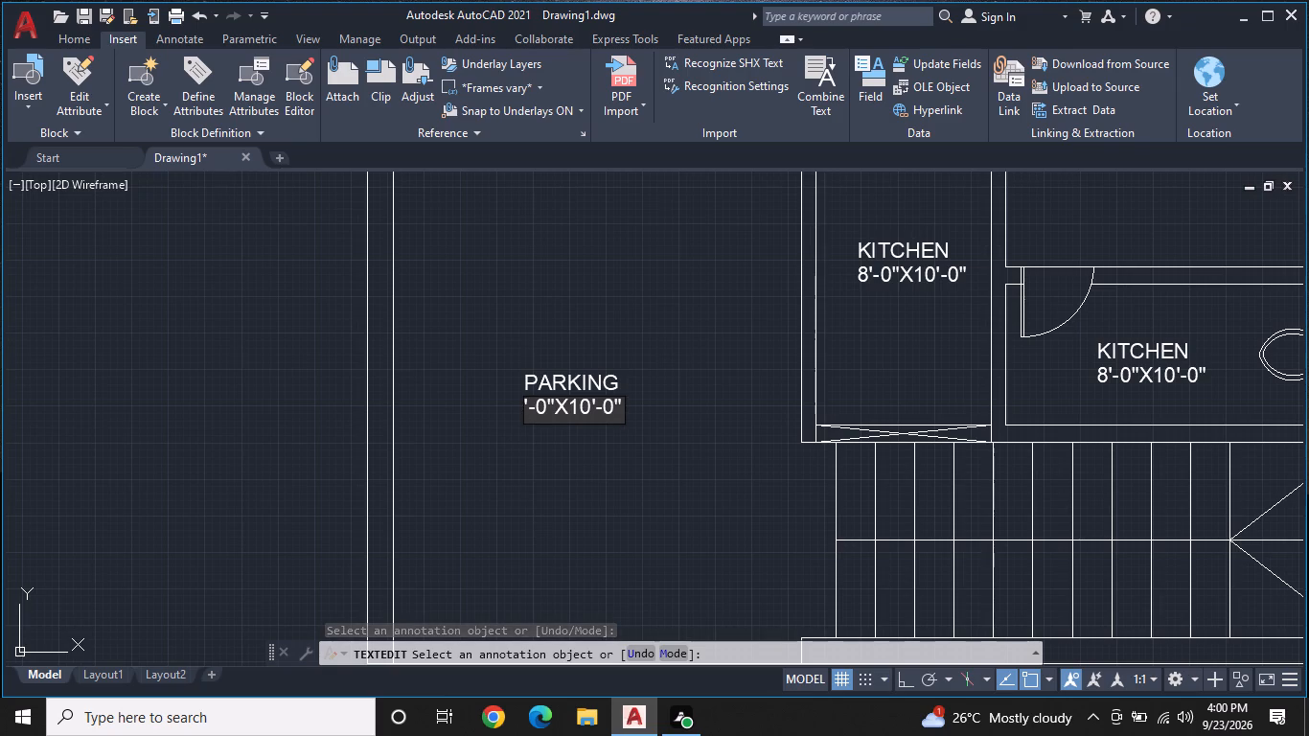
key(1)
key(2)
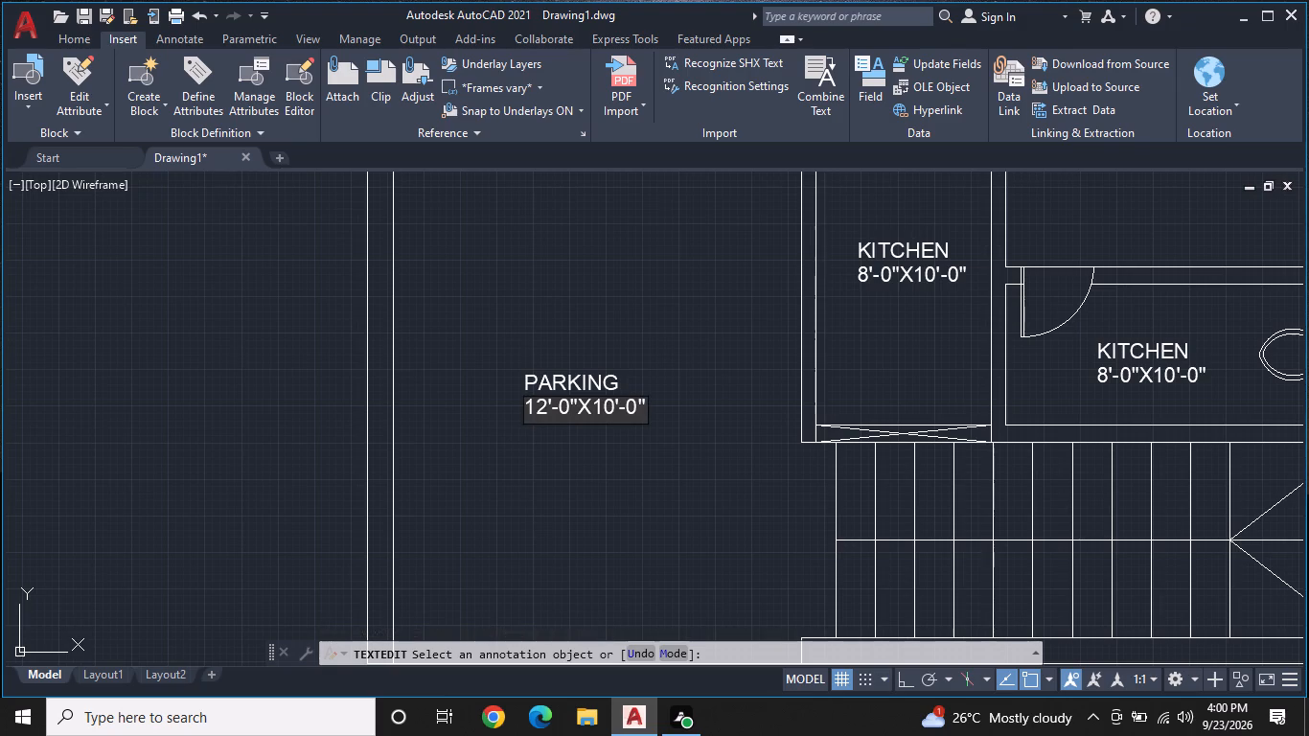
key(semicolon)
key(BackSpace)
text('-)
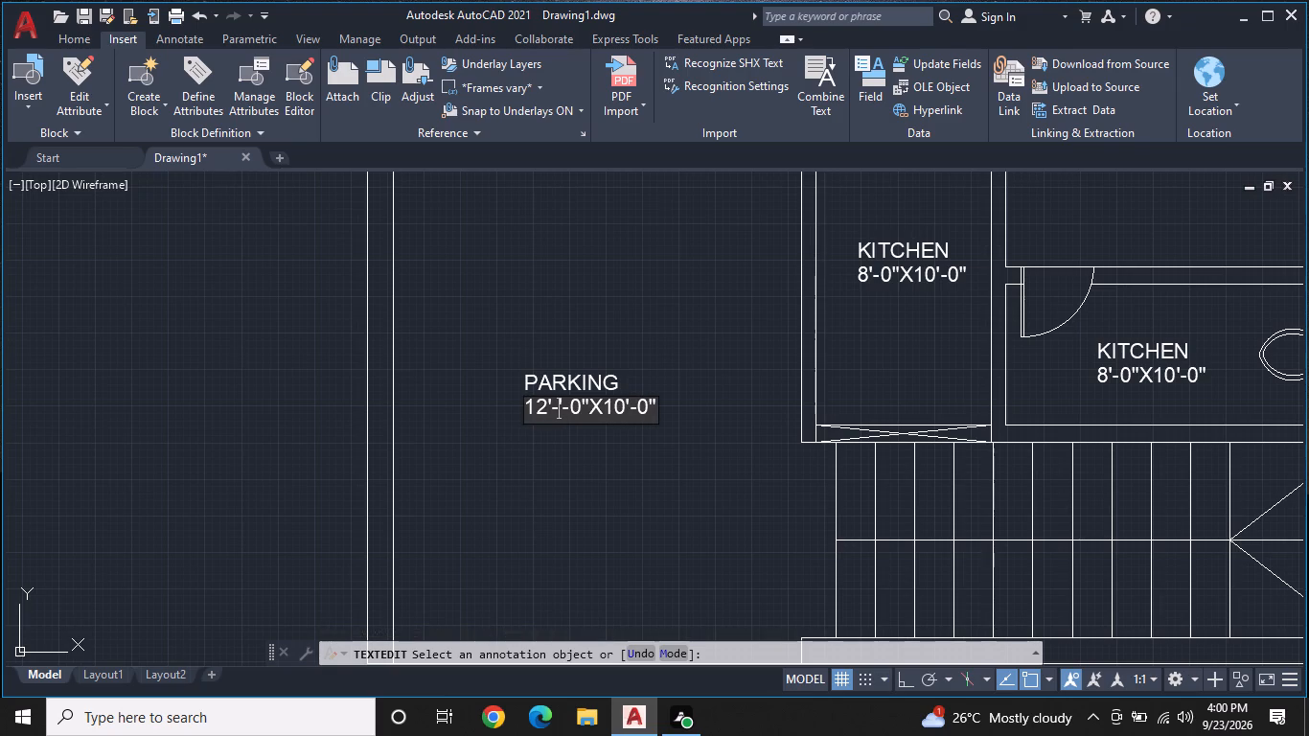
key(5)
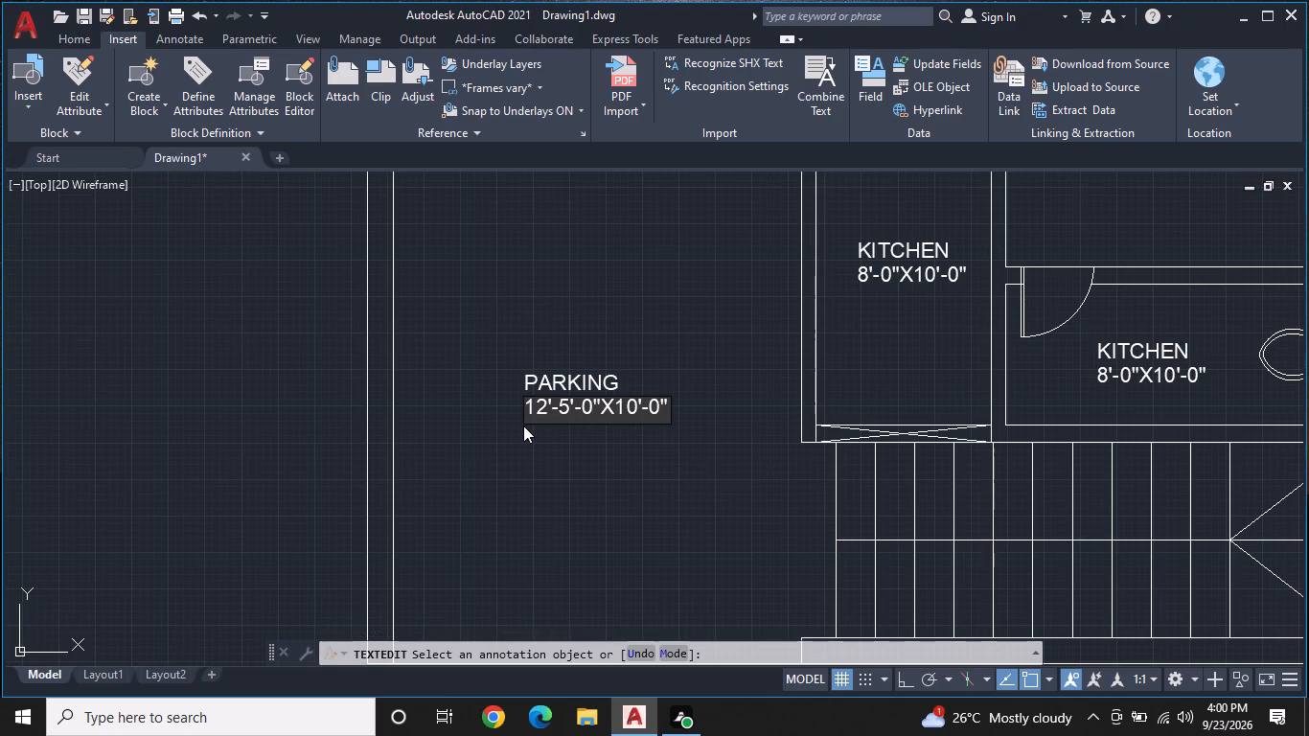
key(shift+quotedbl)
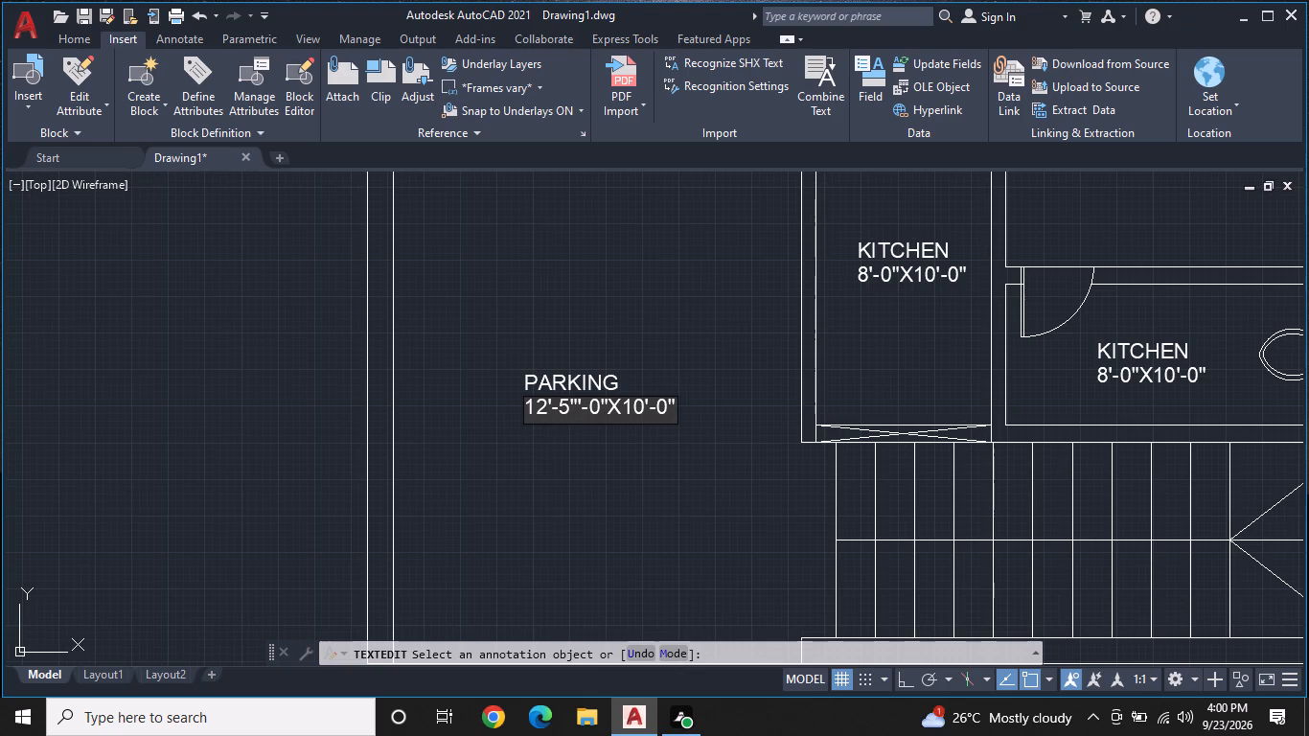
click(606, 402)
key(BackSpace)
key(BackSpace)
key(BackSpace)
key(BackSpace)
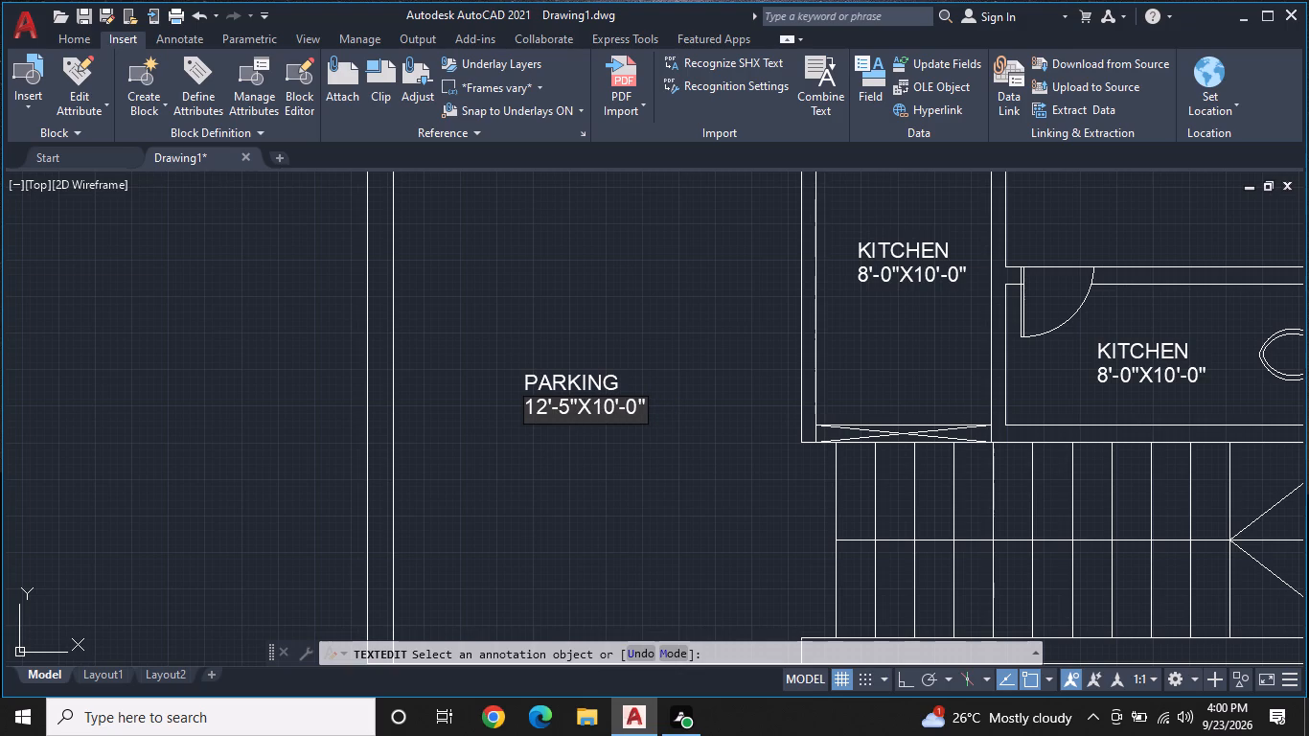
Set the second dimension in the PARKING size line to 15'-11", making it 12'-5"X15'-11".
click(613, 404)
key(BackSpace)
key(5)
click(634, 416)
key(BackSpace)
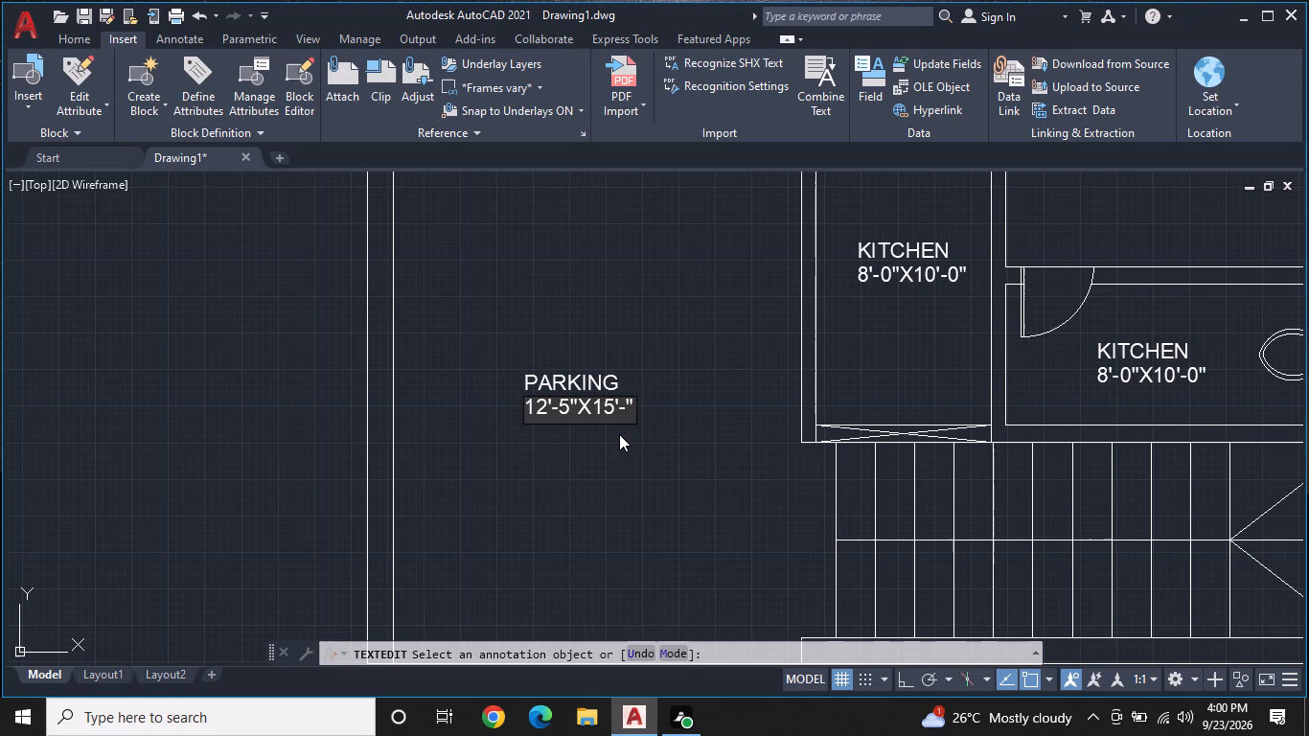
text(11)
key(Return)
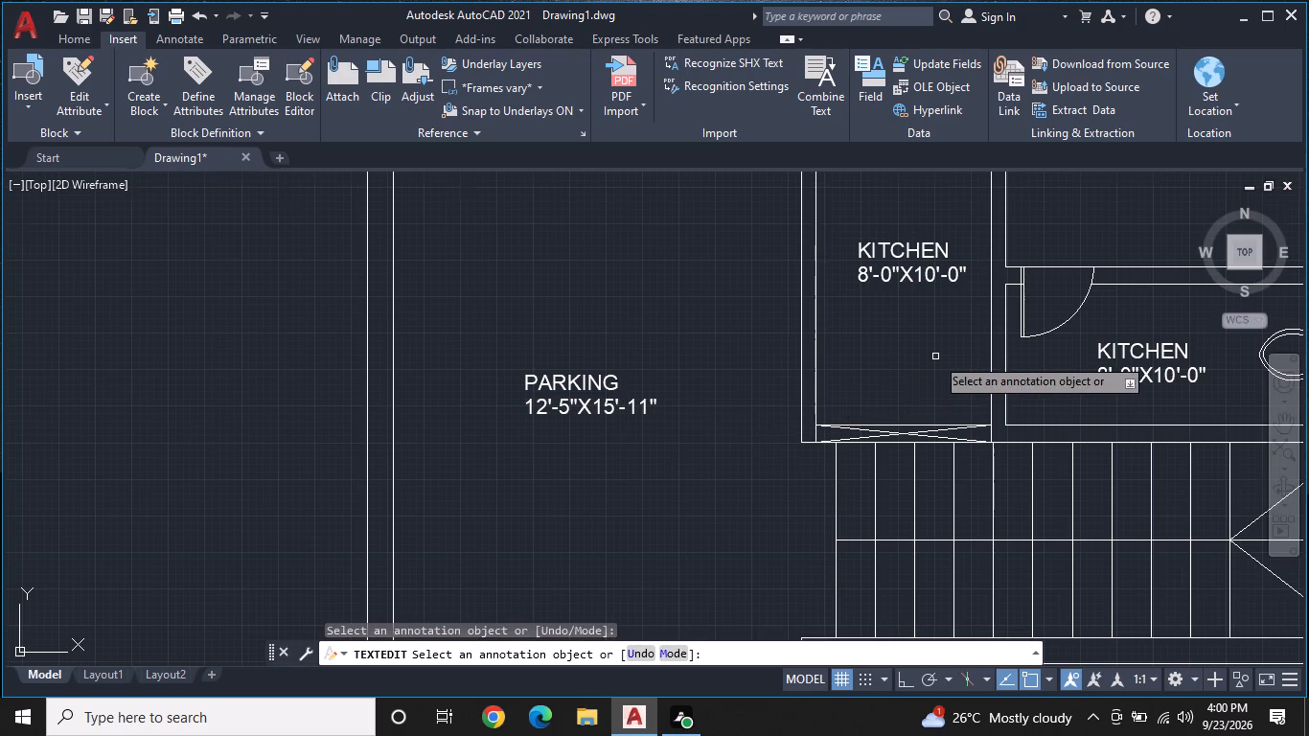
Change the name line of the KITCHEN label in the narrow room east of PARKING to PORCH.
scroll(935, 356, down, 1)
middle_drag(910, 378, 703, 424)
scroll(720, 395, up, 1)
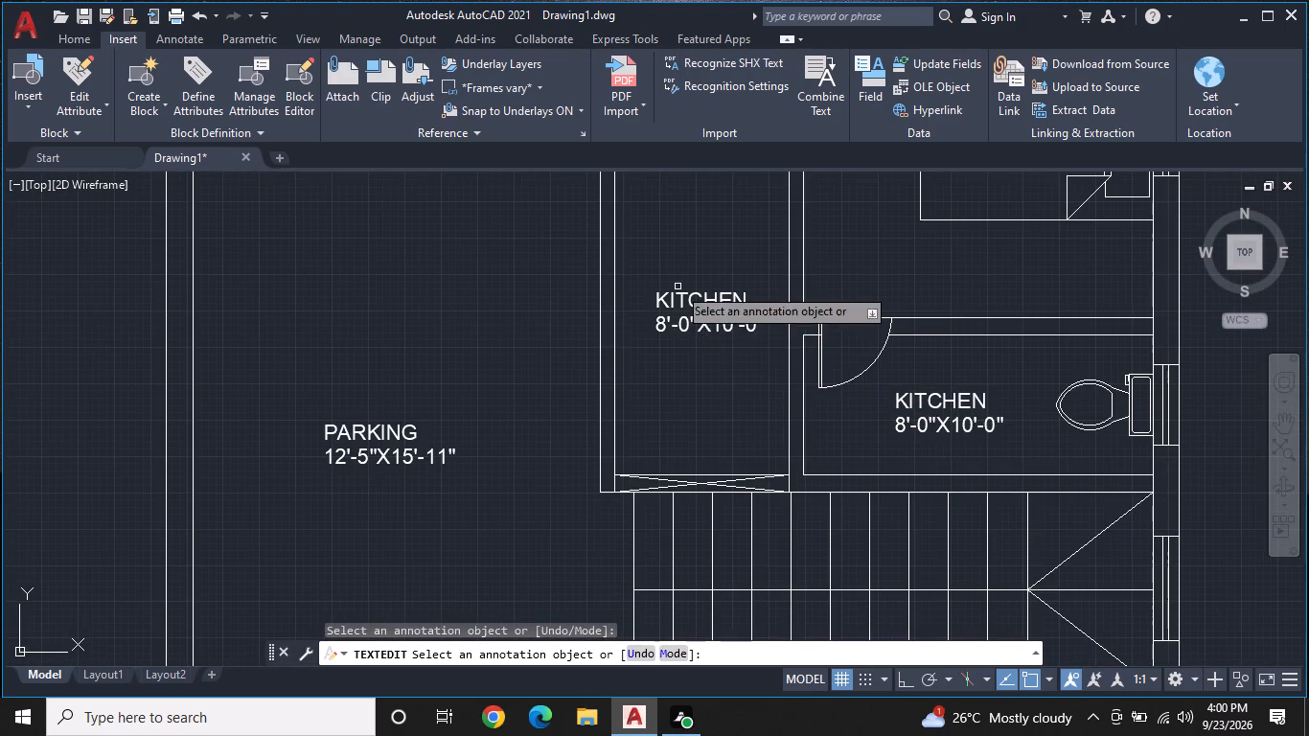
click(726, 307)
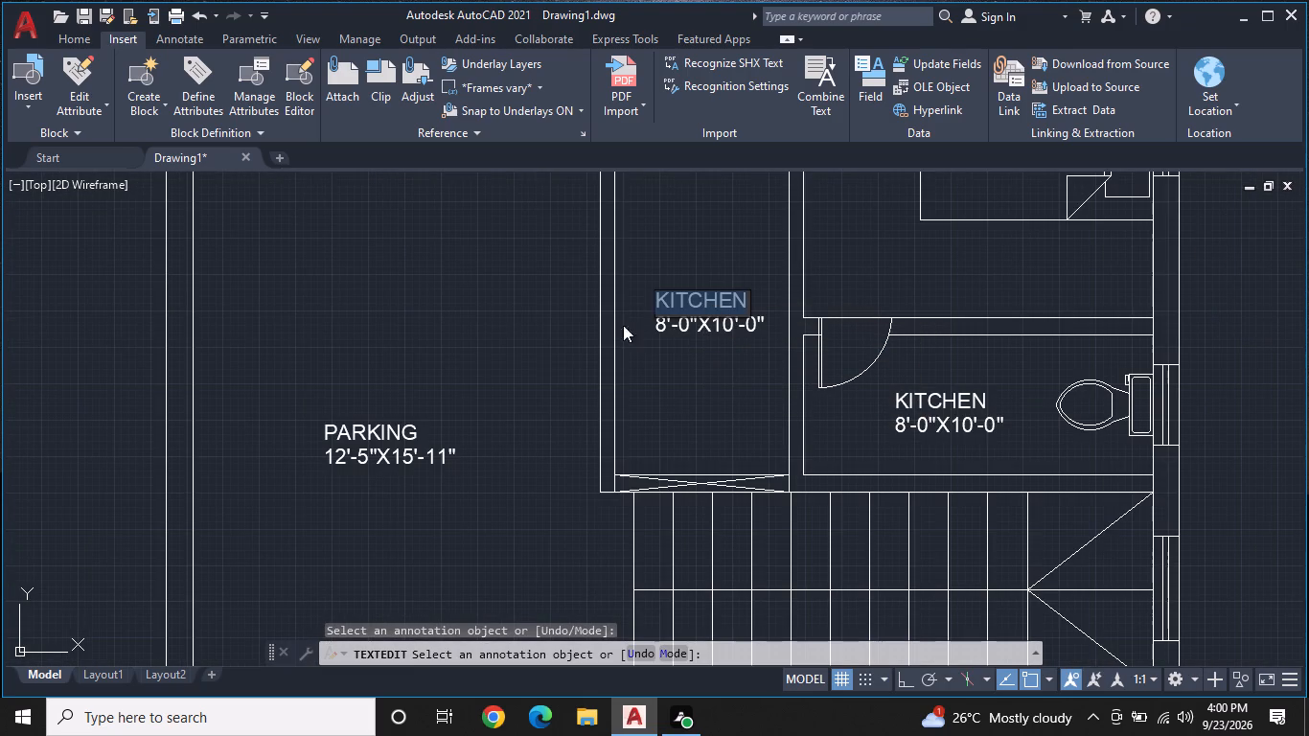
key(BackSpace)
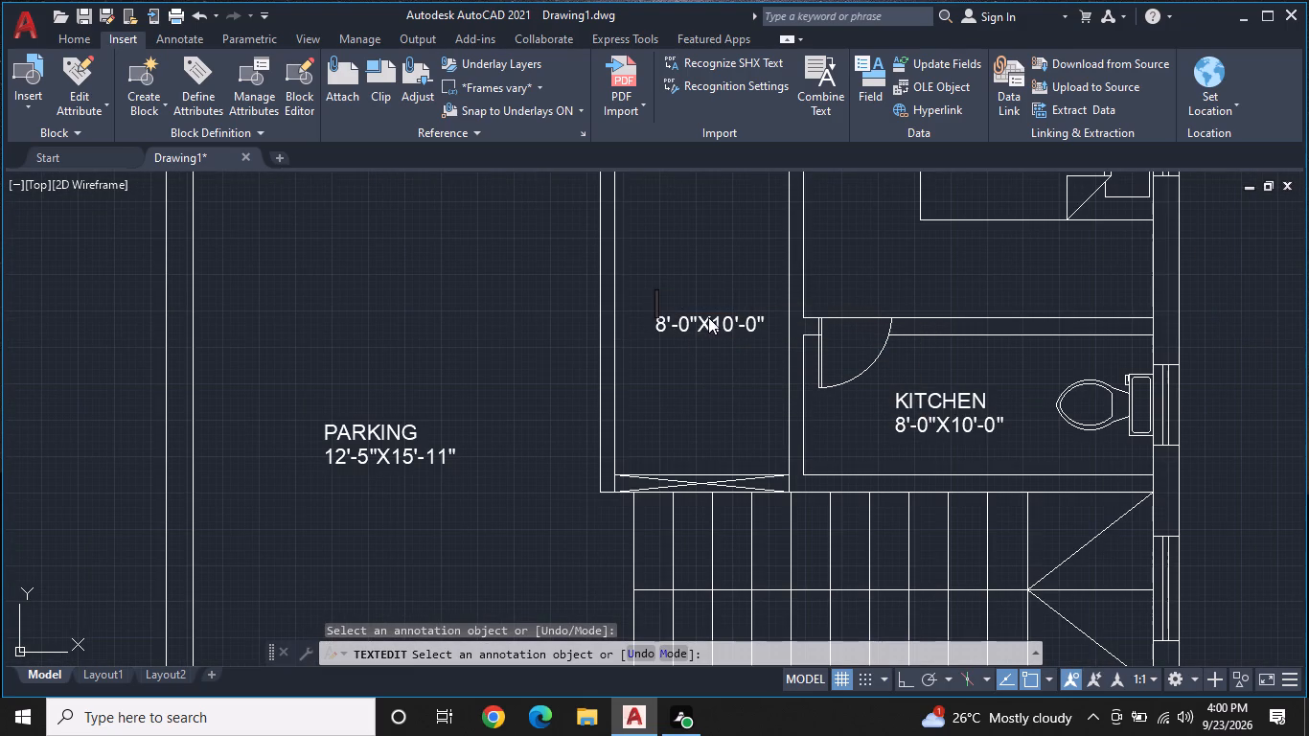
key(p)
key(o)
key(r)
key(c)
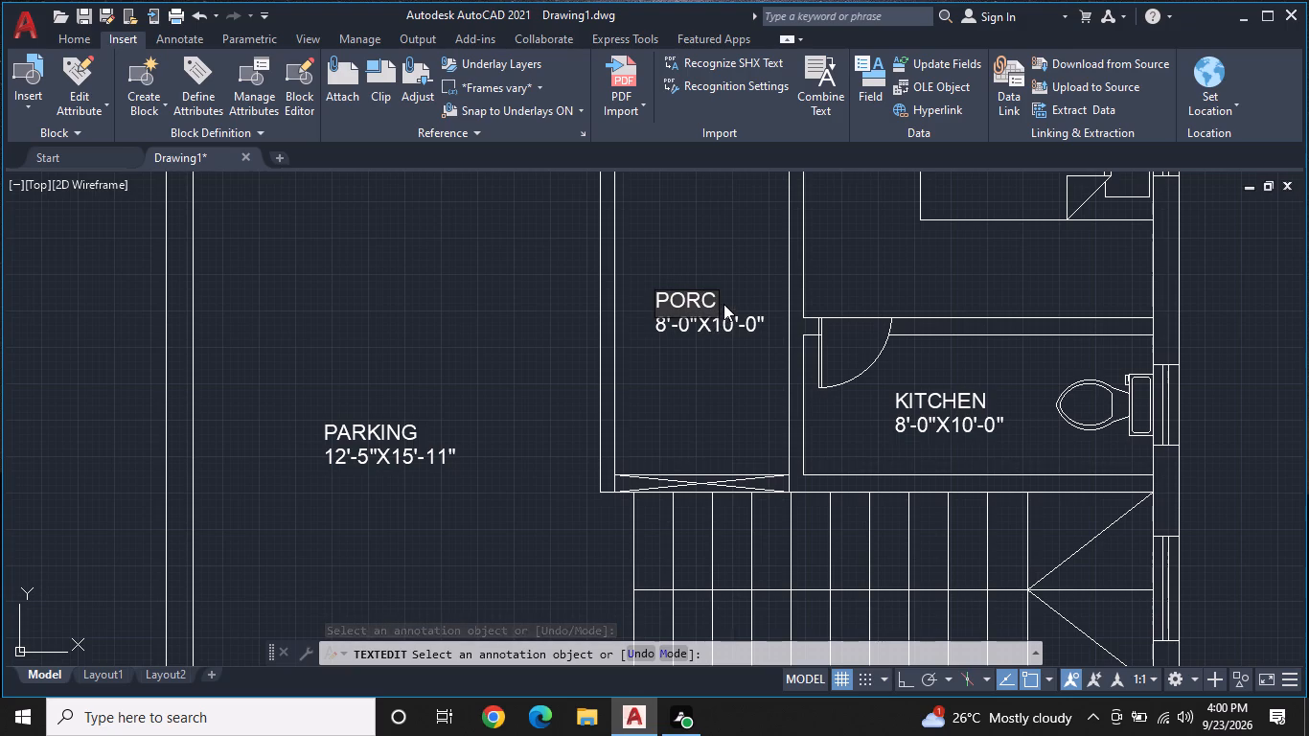
key(h)
double_click(744, 314)
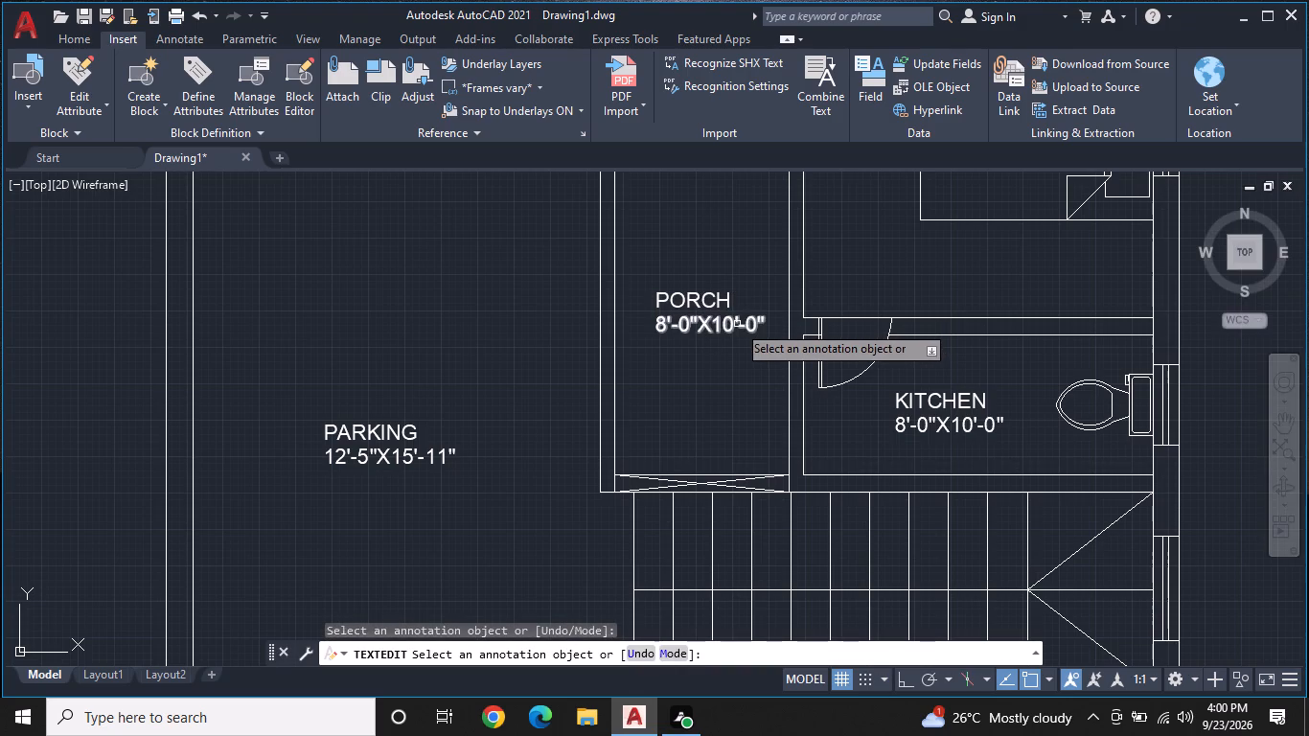
Replace the size line under PORCH with 5'-0"X9'-1".
click(737, 324)
key(BackSpace)
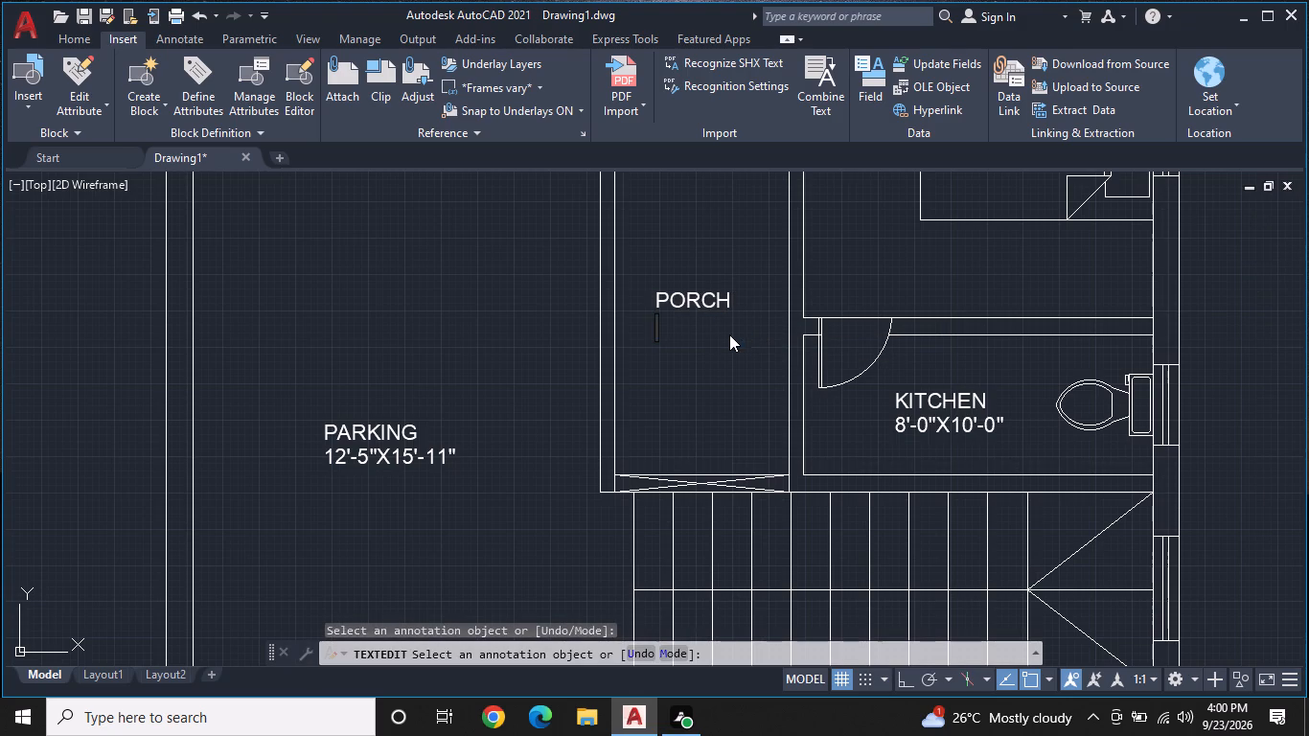
text(5'-)
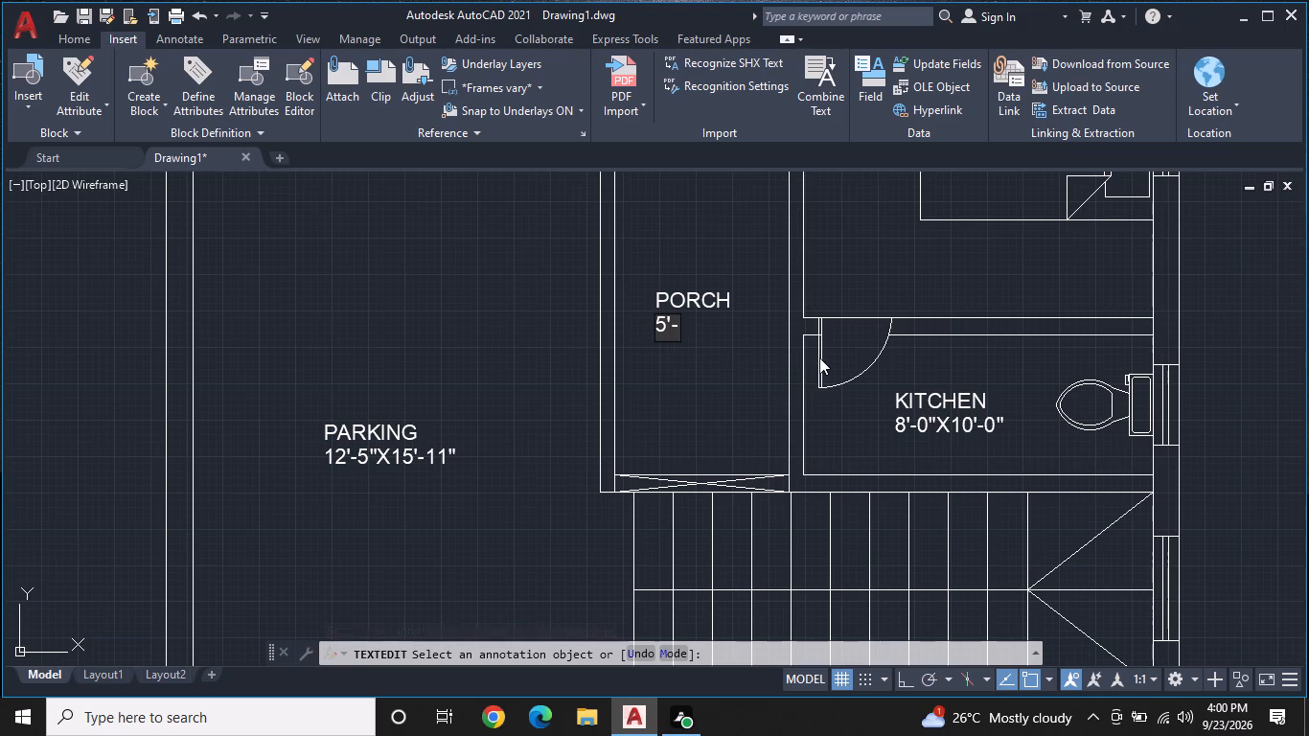
text(0")
key(x)
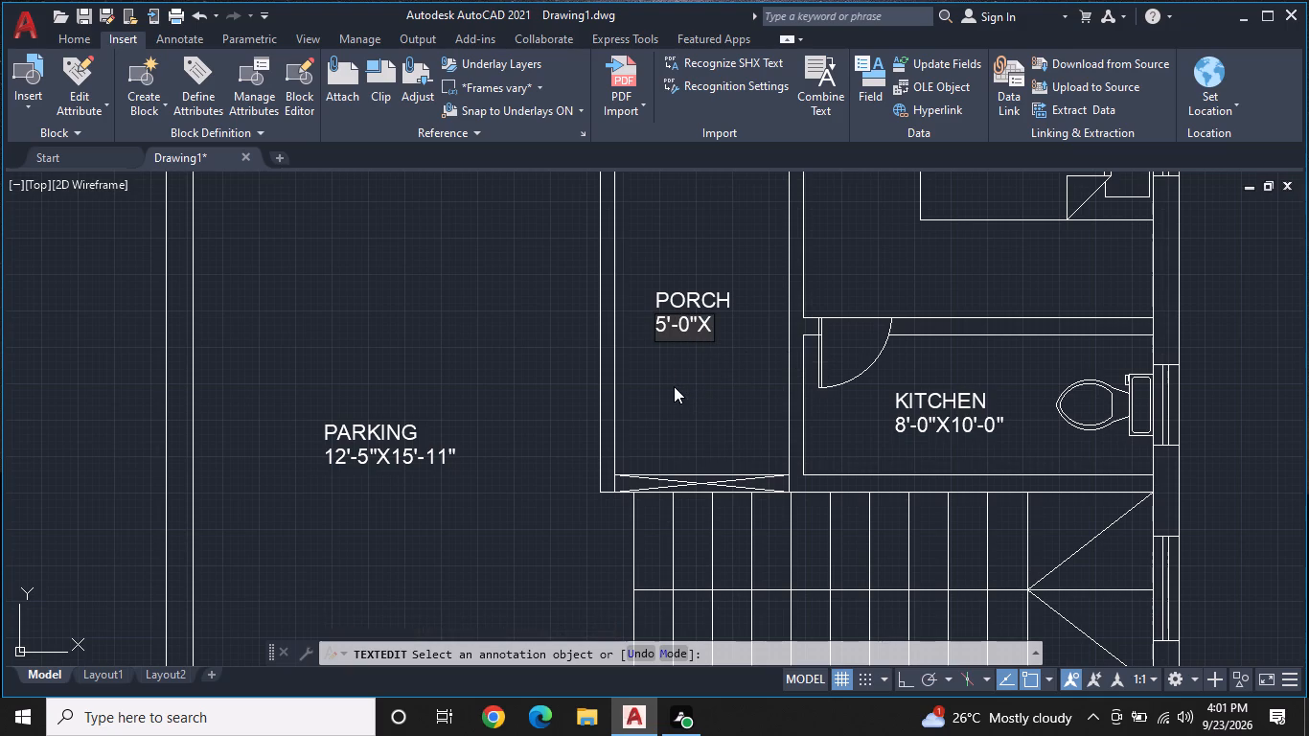
key(9)
key(apostrophe)
key(minus)
text(1")
key(Return)
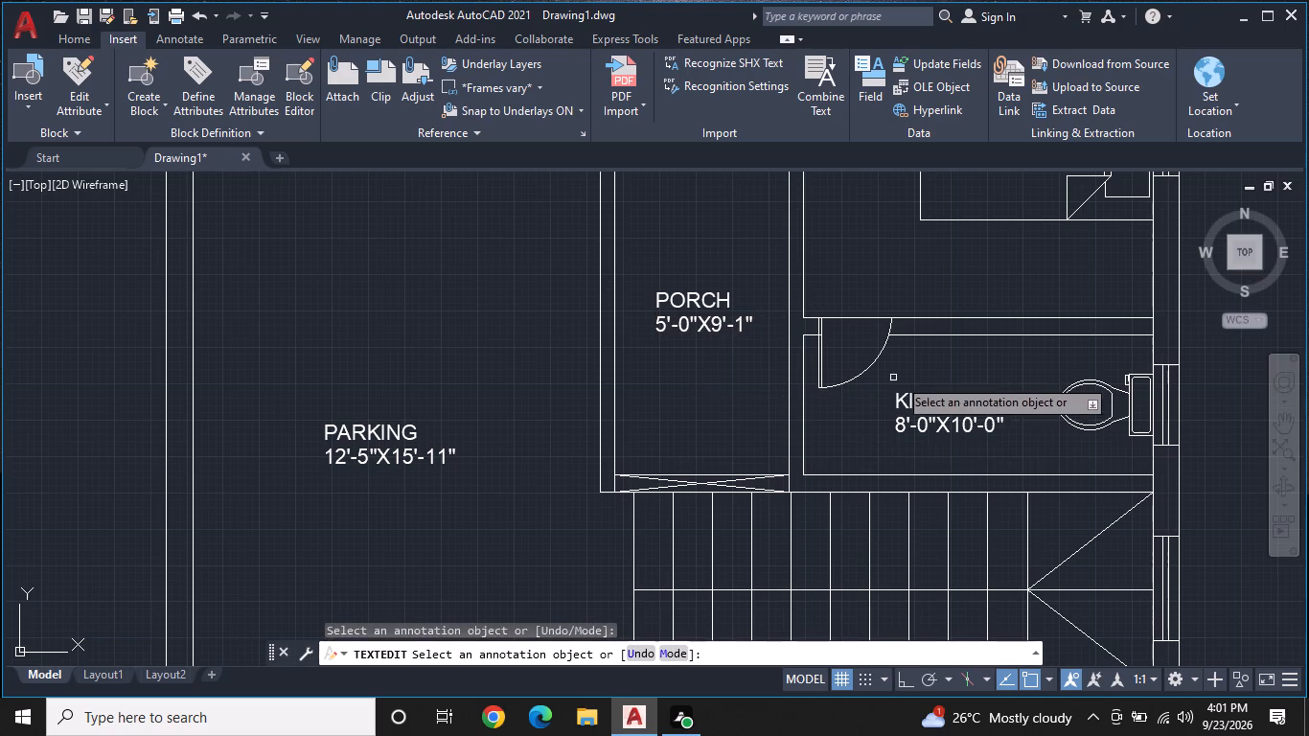
Change the name line of the KITCHEN label in the toilet room just north of the stairs to TOILET.
click(951, 412)
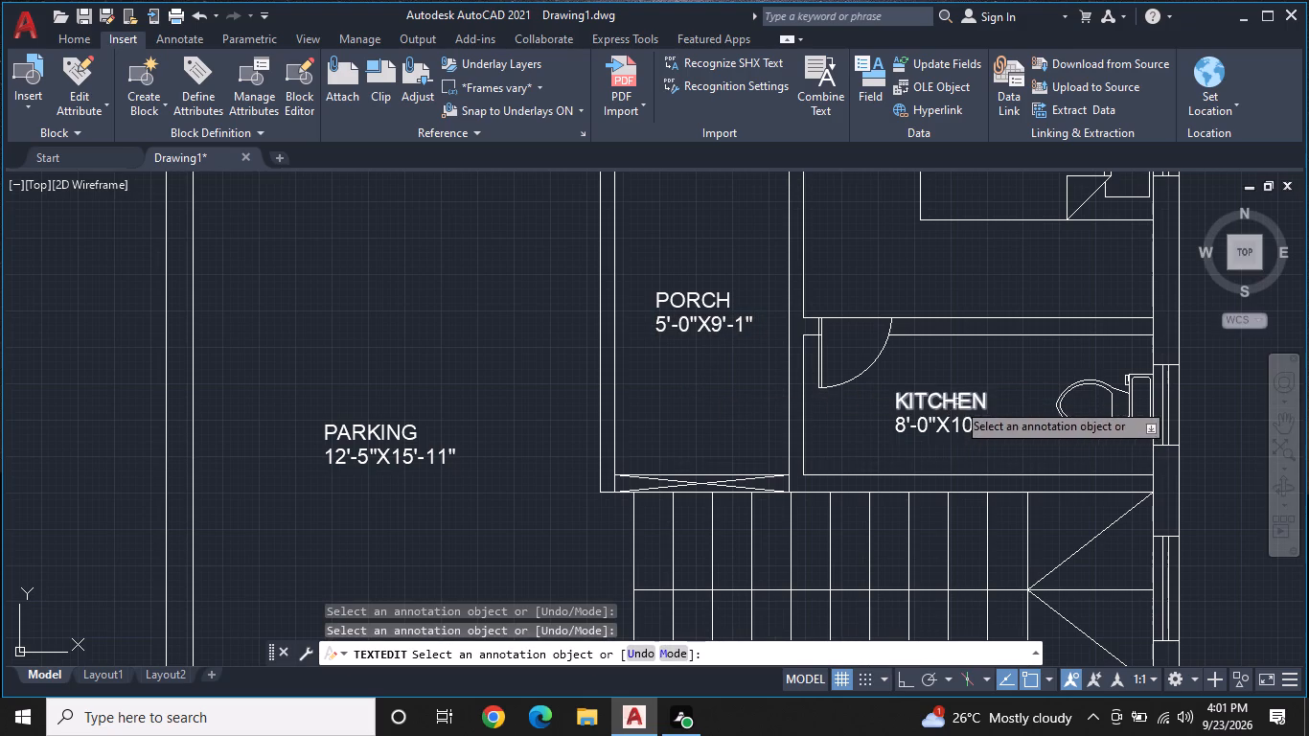
click(953, 393)
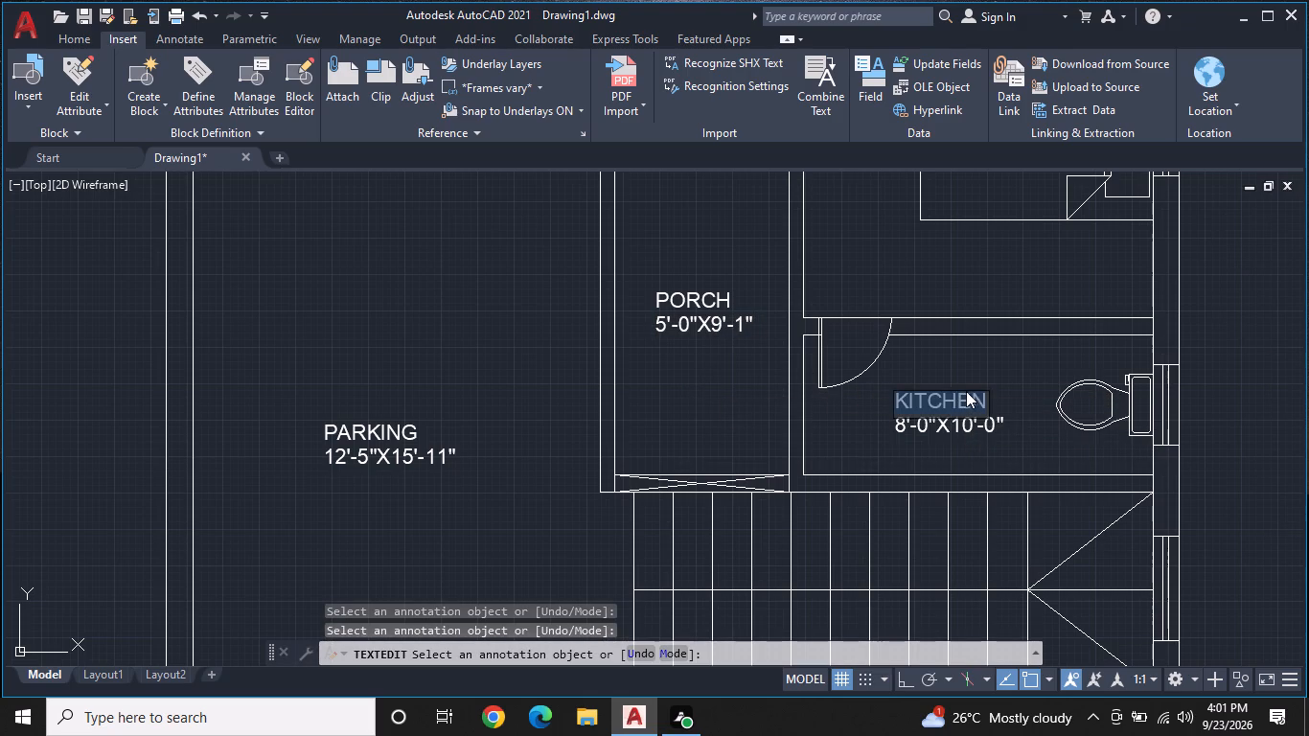
key(BackSpace)
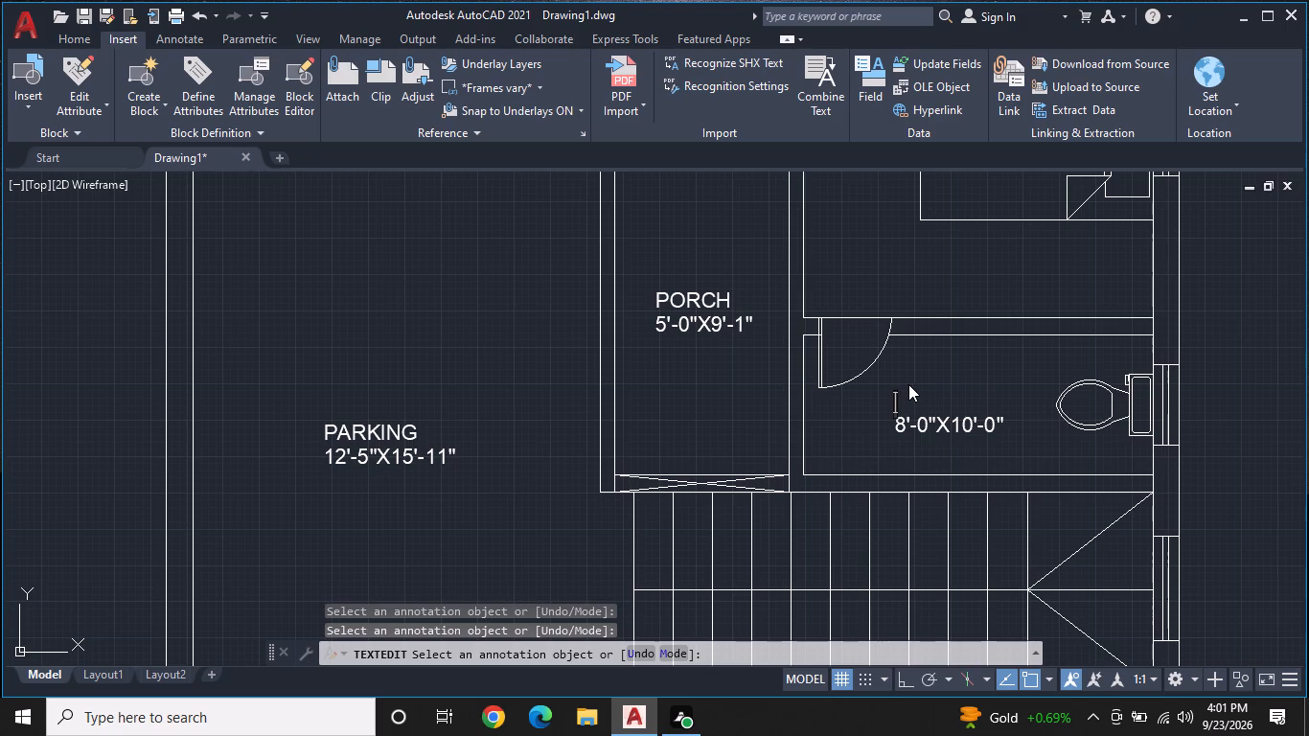
text(TOILE)
key(t)
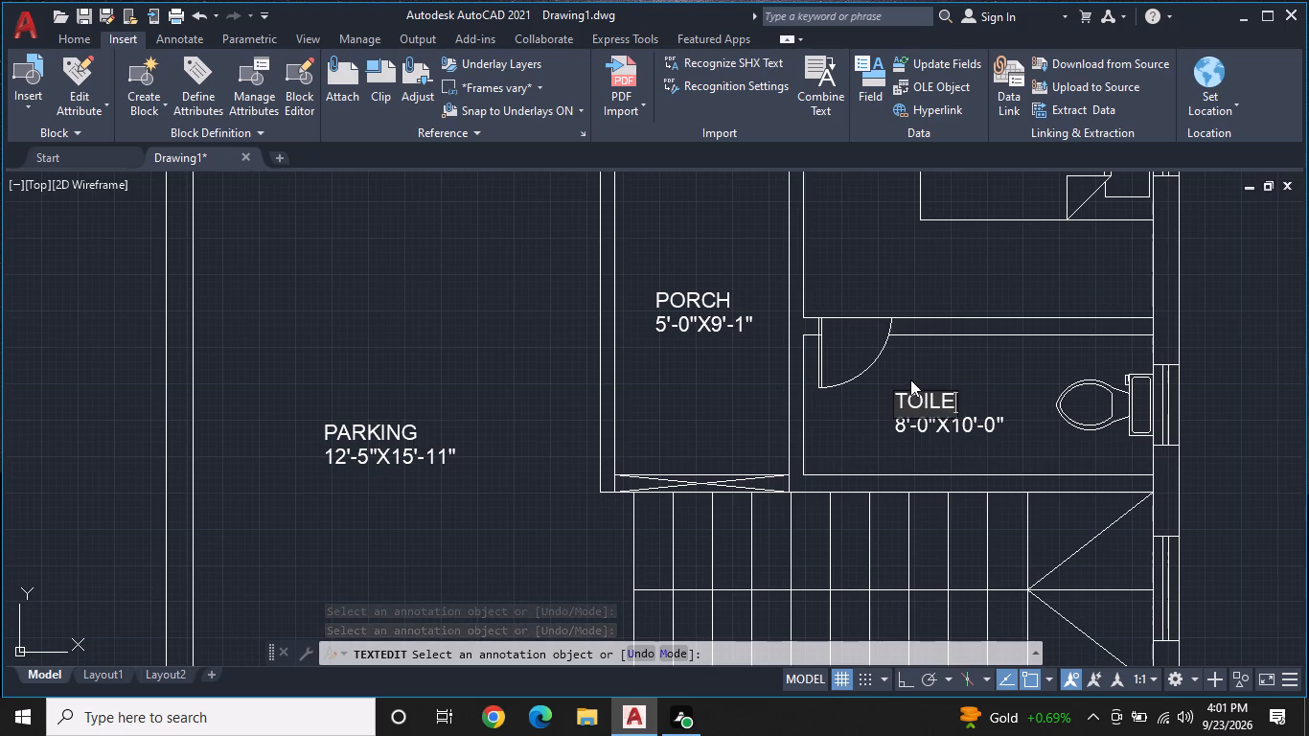
double_click(973, 423)
Replace the size line under TOILET with 10'-0"X4'-0".
click(973, 424)
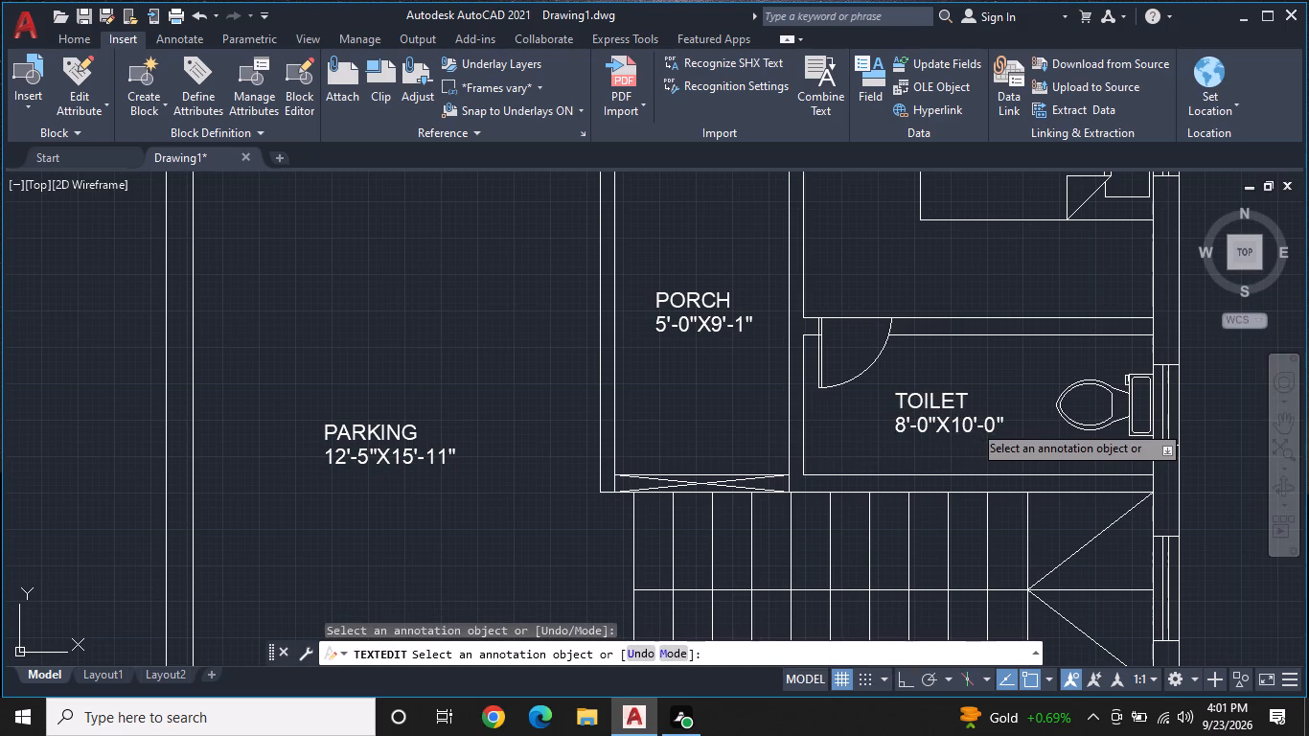
key(BackSpace)
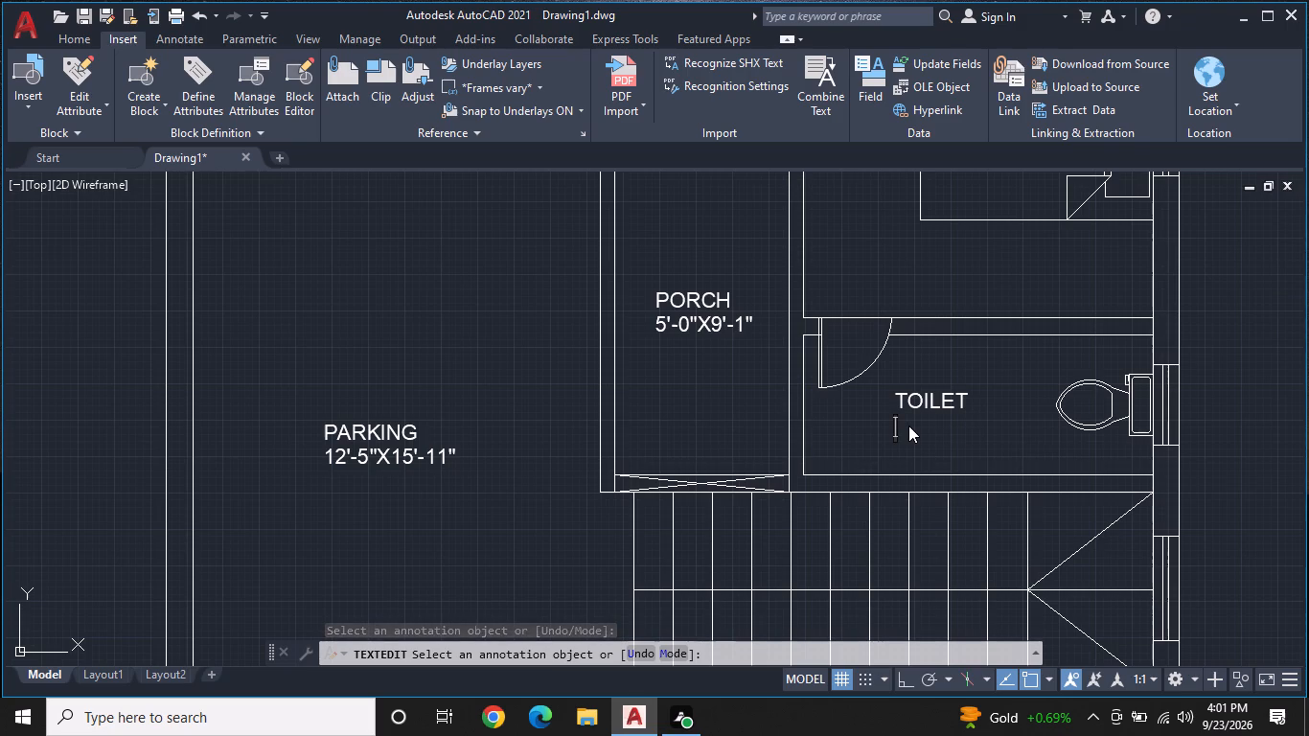
key(1)
key(0)
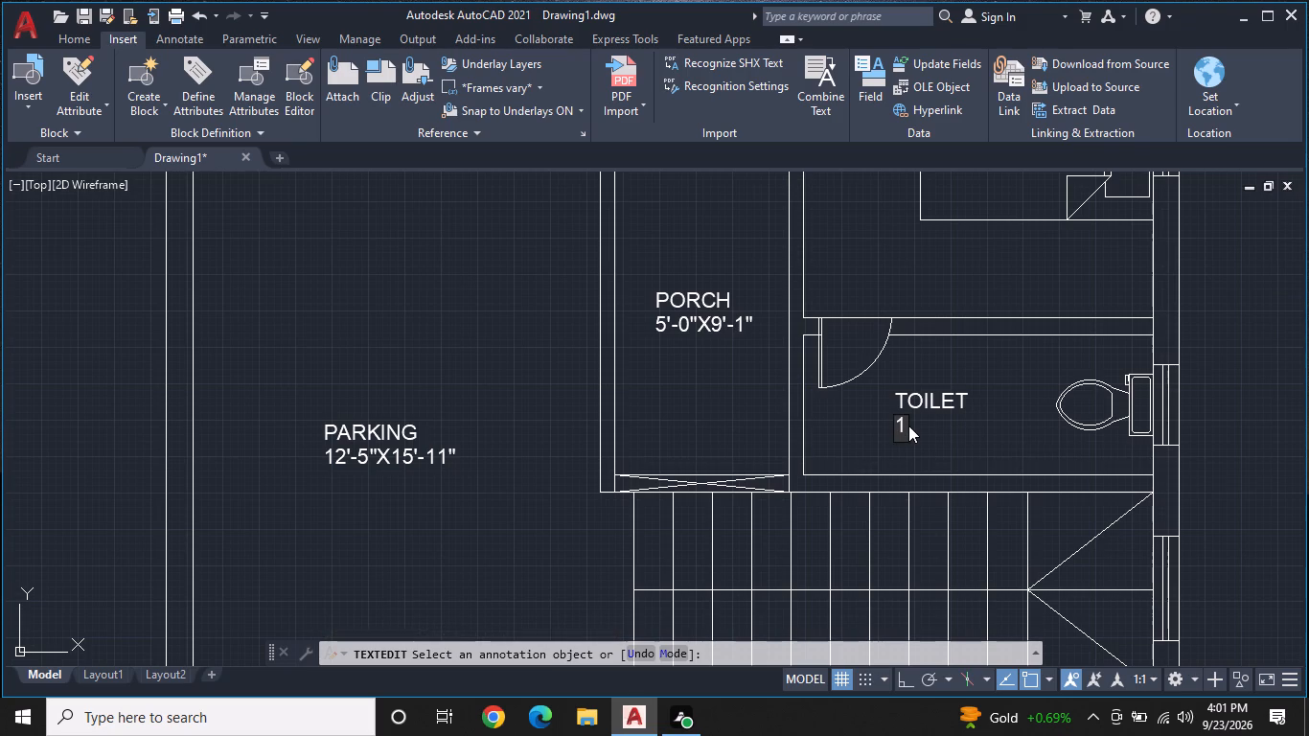
key(apostrophe)
key(minus)
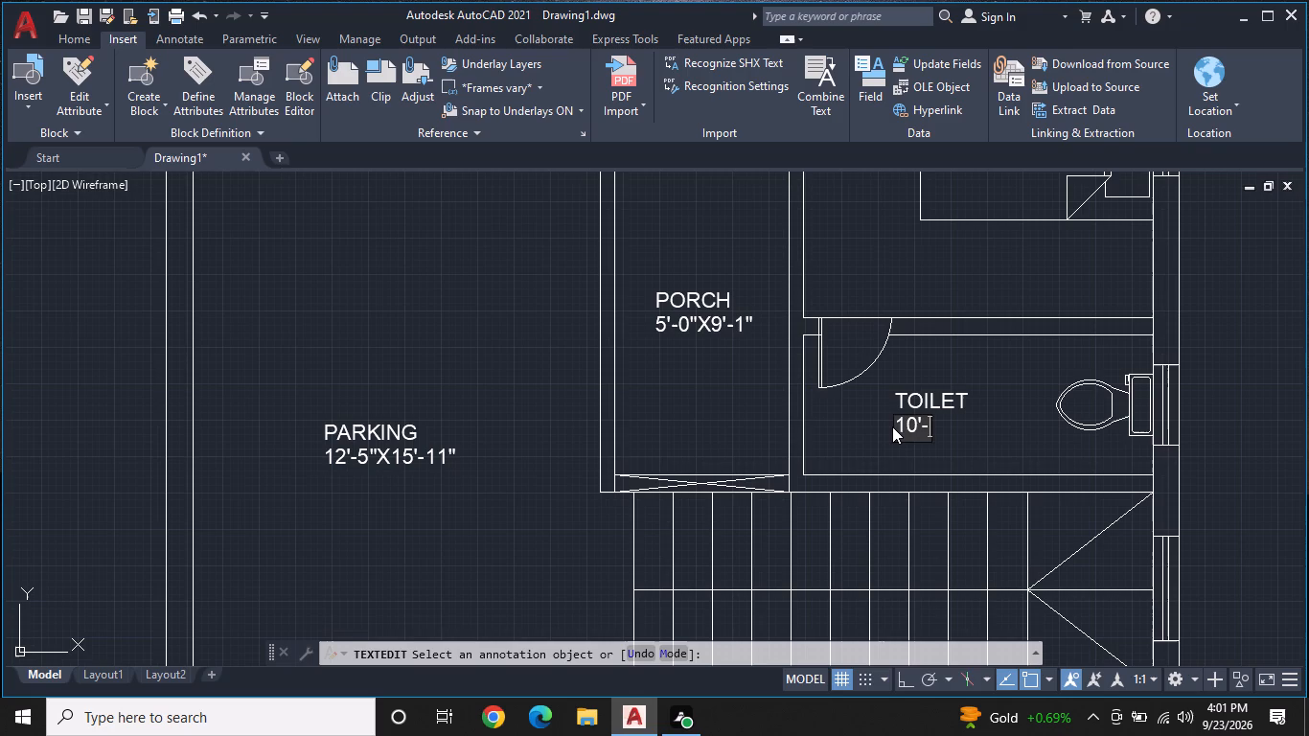
text(0")
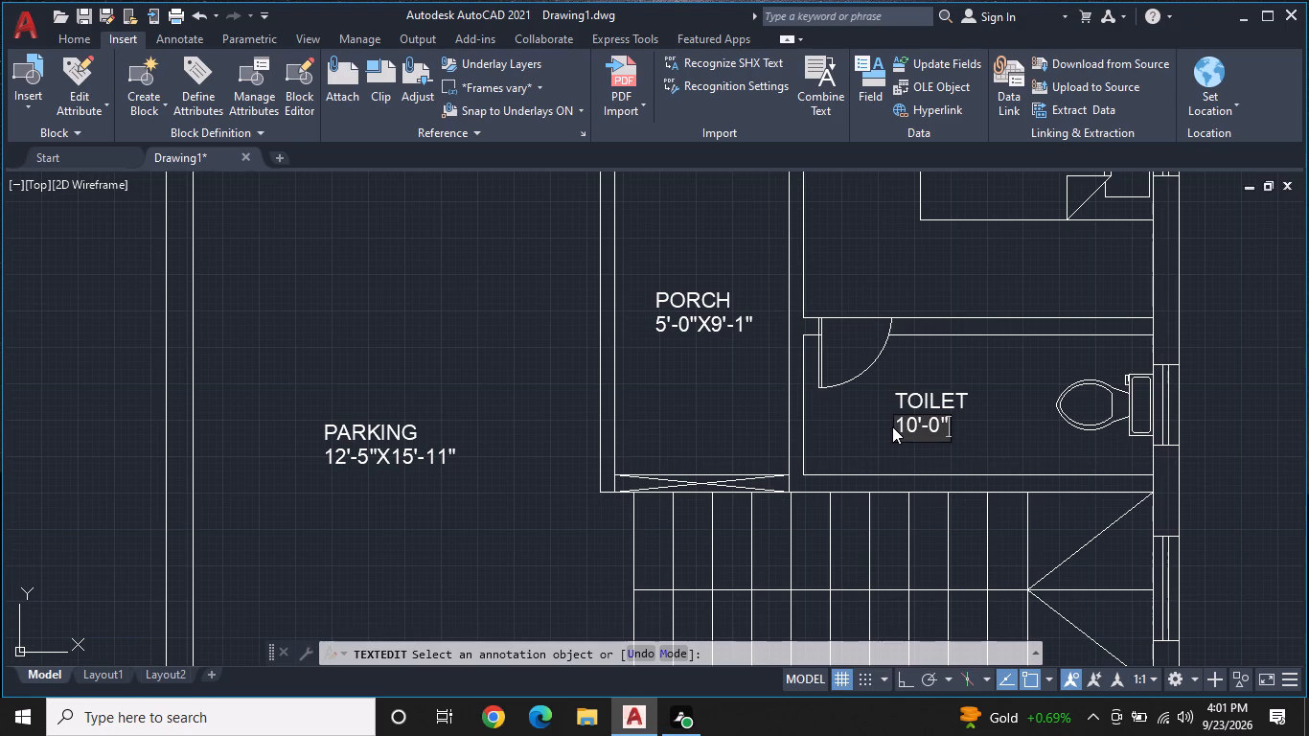
key(x)
key(4)
text('-)
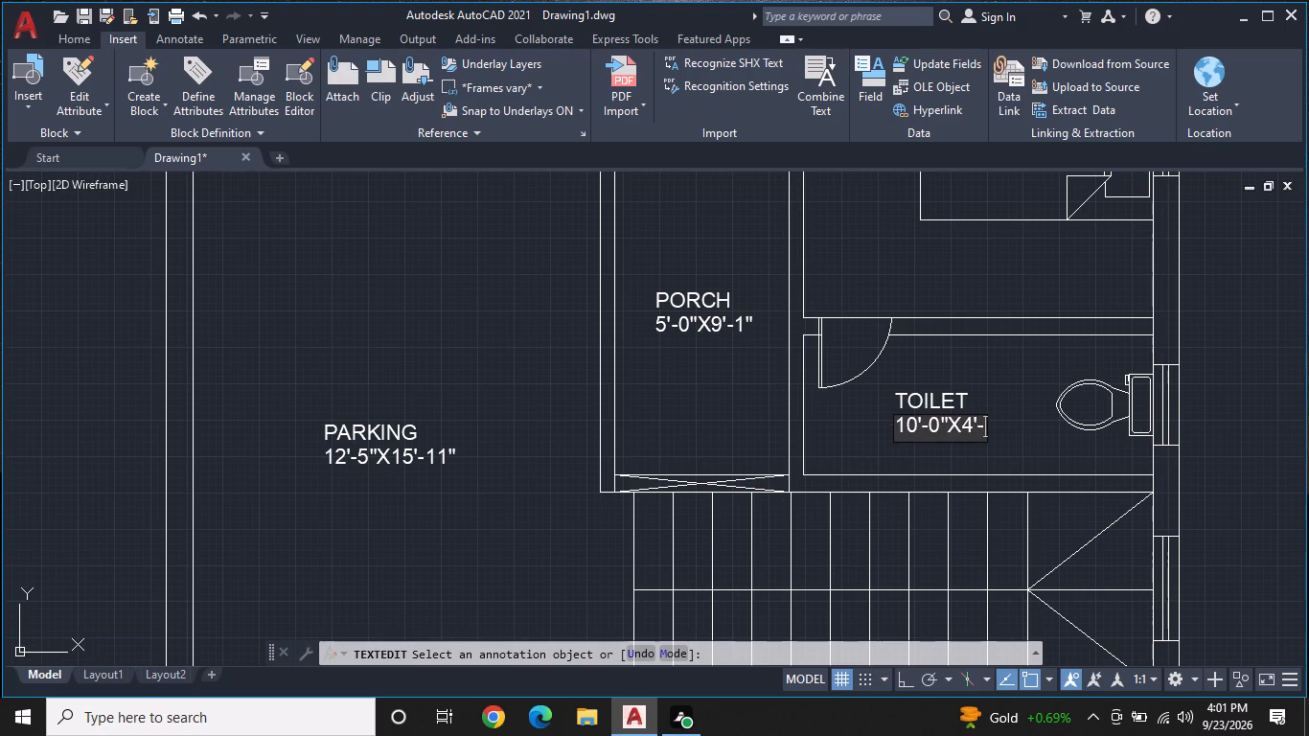
text(0")
key(Return)
Change the name line of the KITCHEN label in the bedroom just north of the 10'-0"X4'-0" toilet to BED ROOM.
middle_drag(1056, 306, 1044, 399)
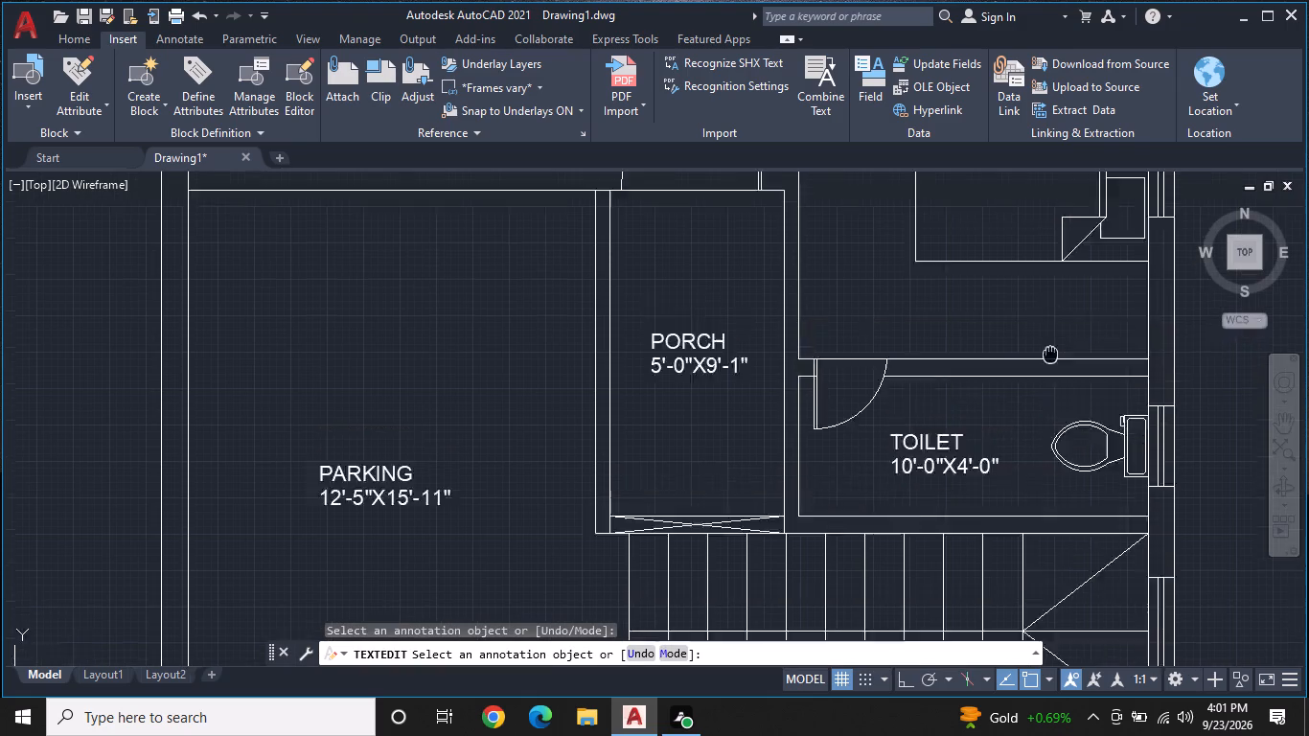
middle_drag(1044, 399, 1031, 515)
middle_drag(961, 234, 937, 347)
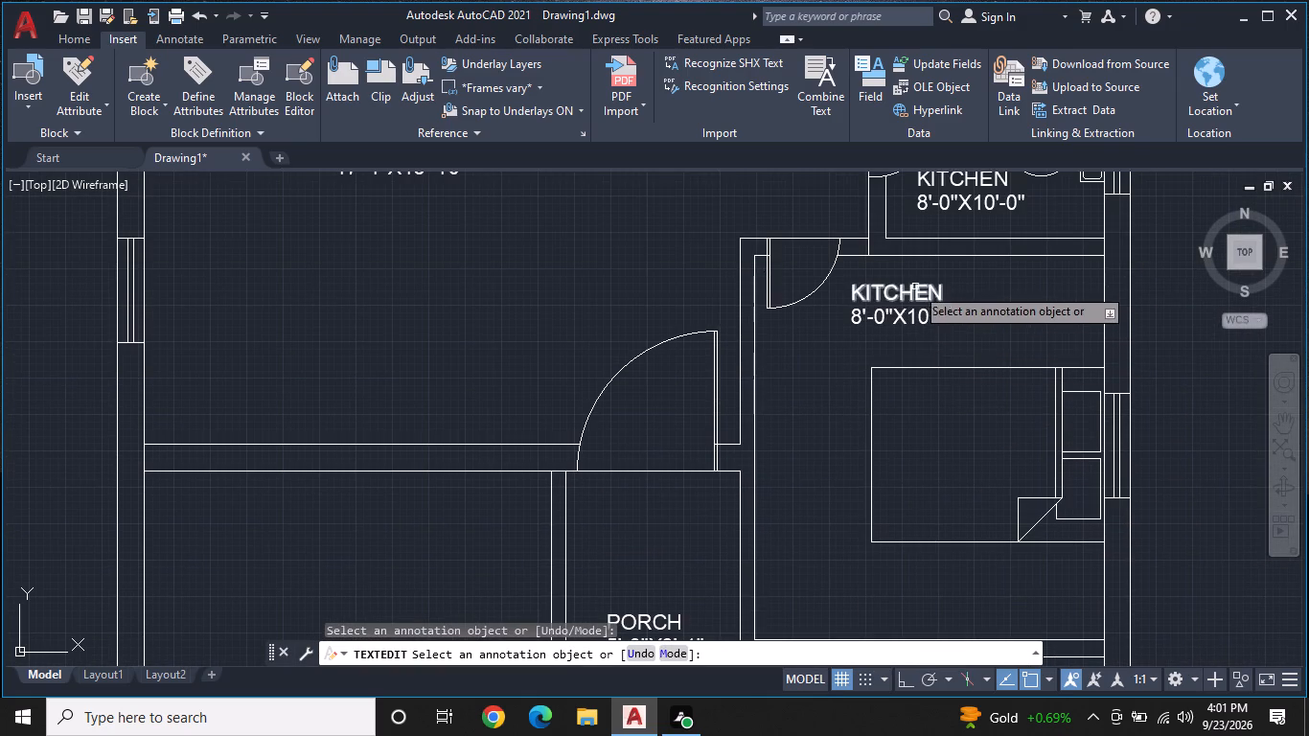
click(920, 287)
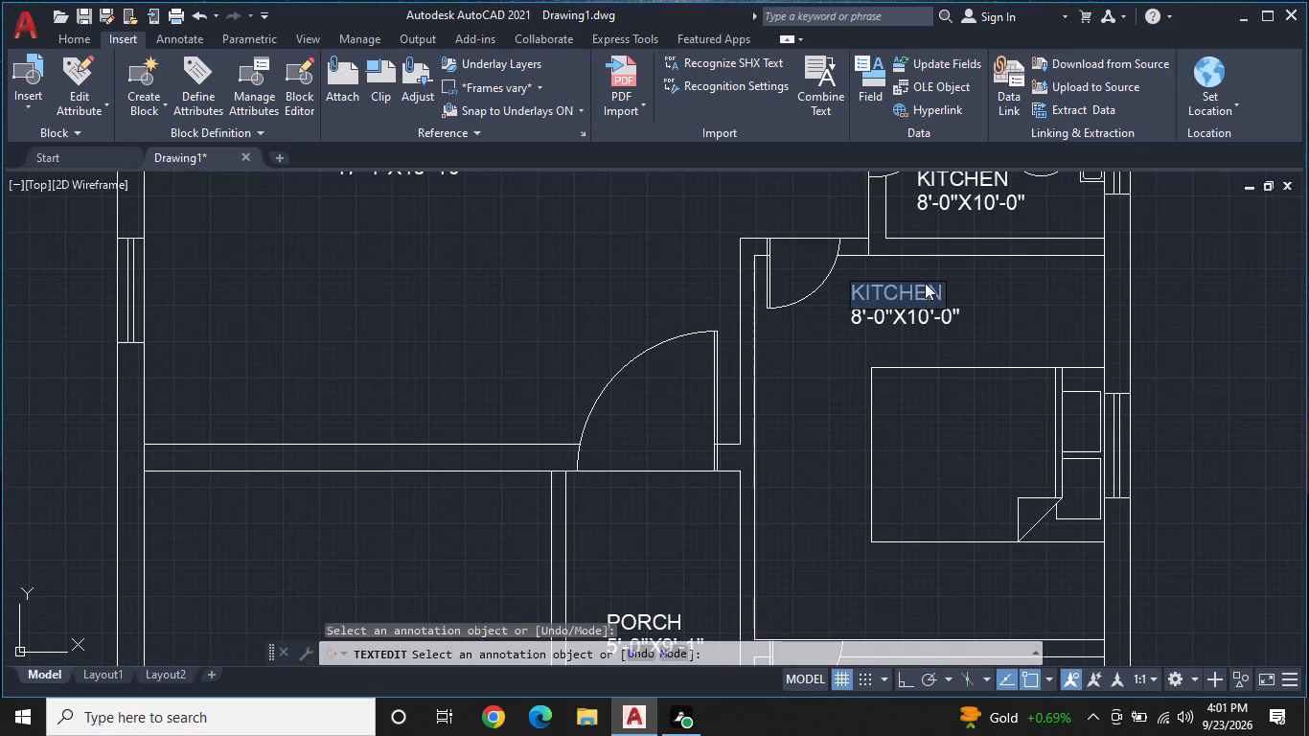
key(BackSpace)
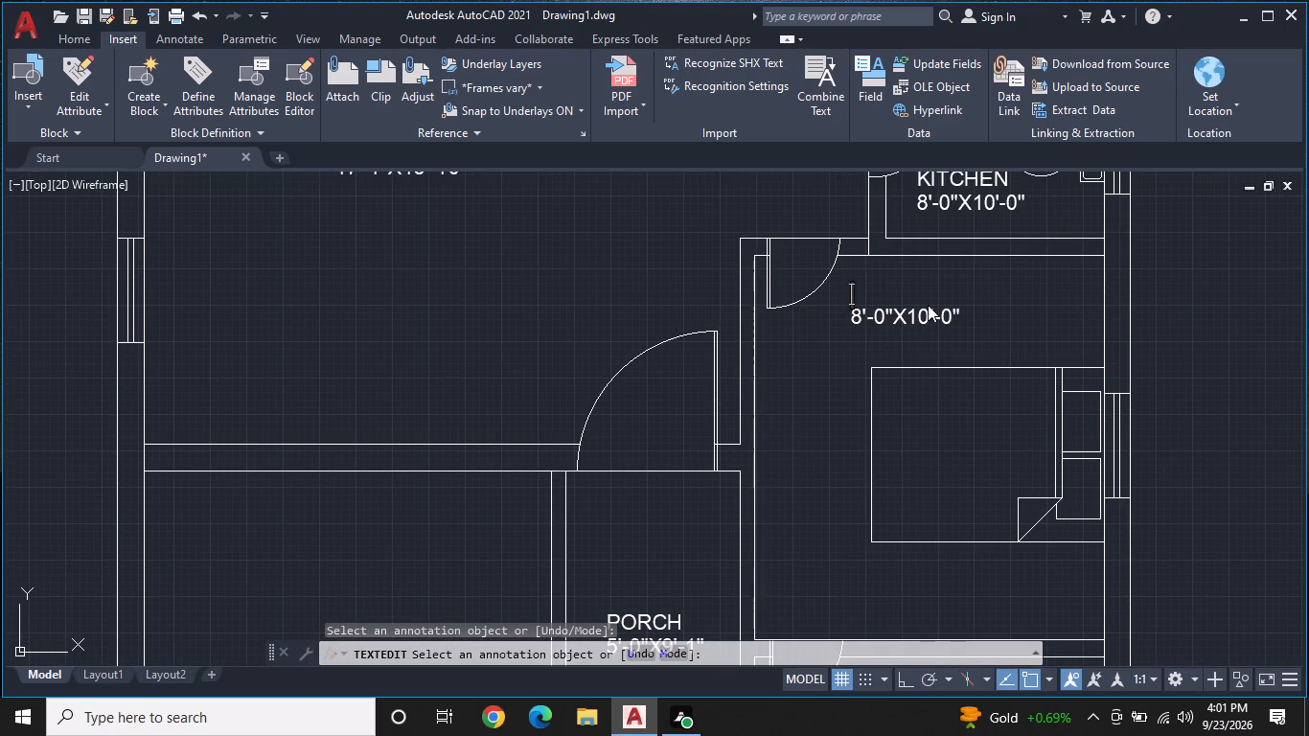
scroll(935, 303, down, 1)
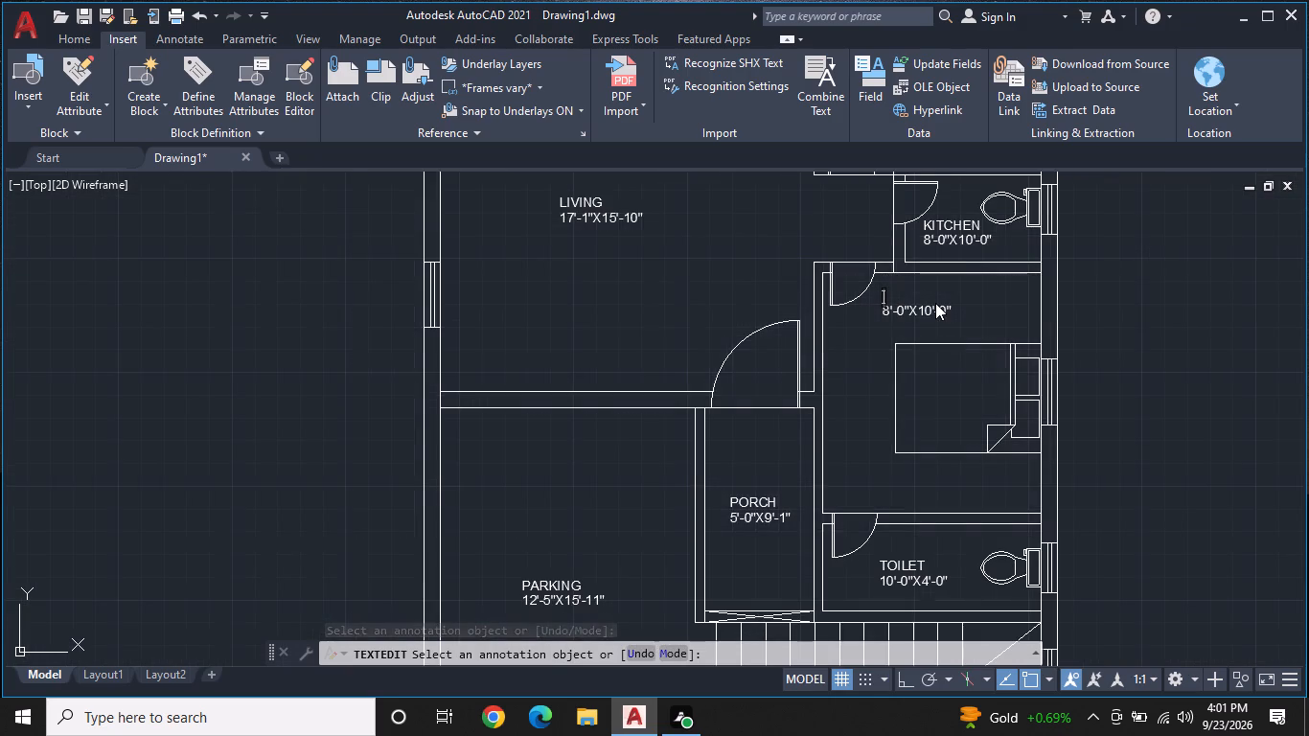
scroll(935, 302, up, 1)
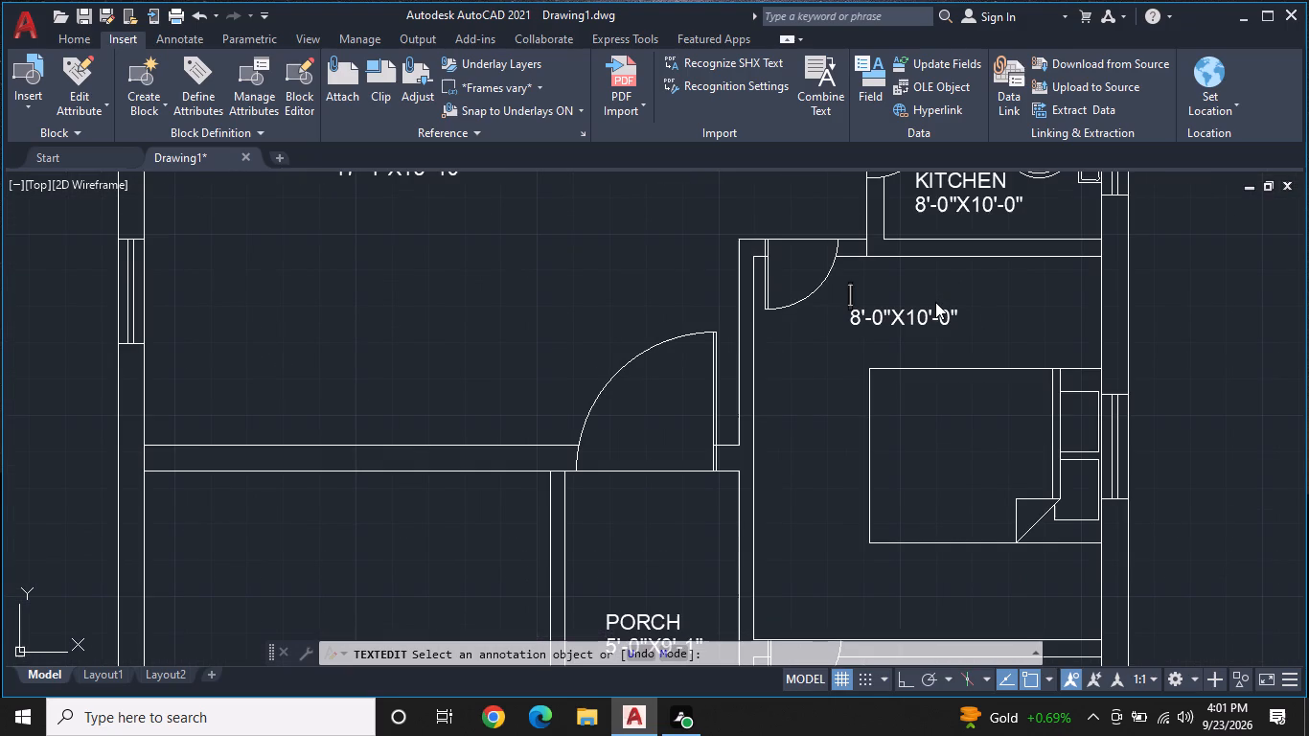
text(BED ROOM)
click(935, 310)
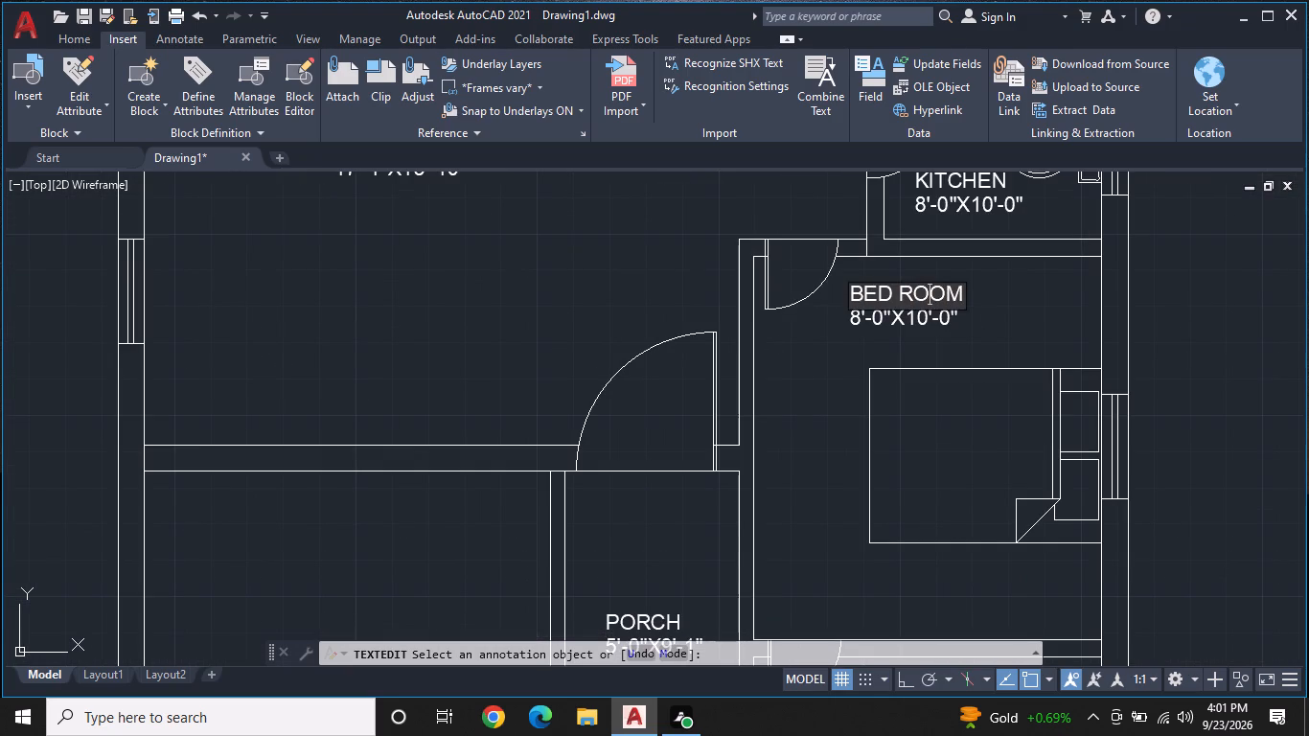
Replace the size line under BED ROOM with 10'-0"X11'-0".
click(935, 311)
click(941, 317)
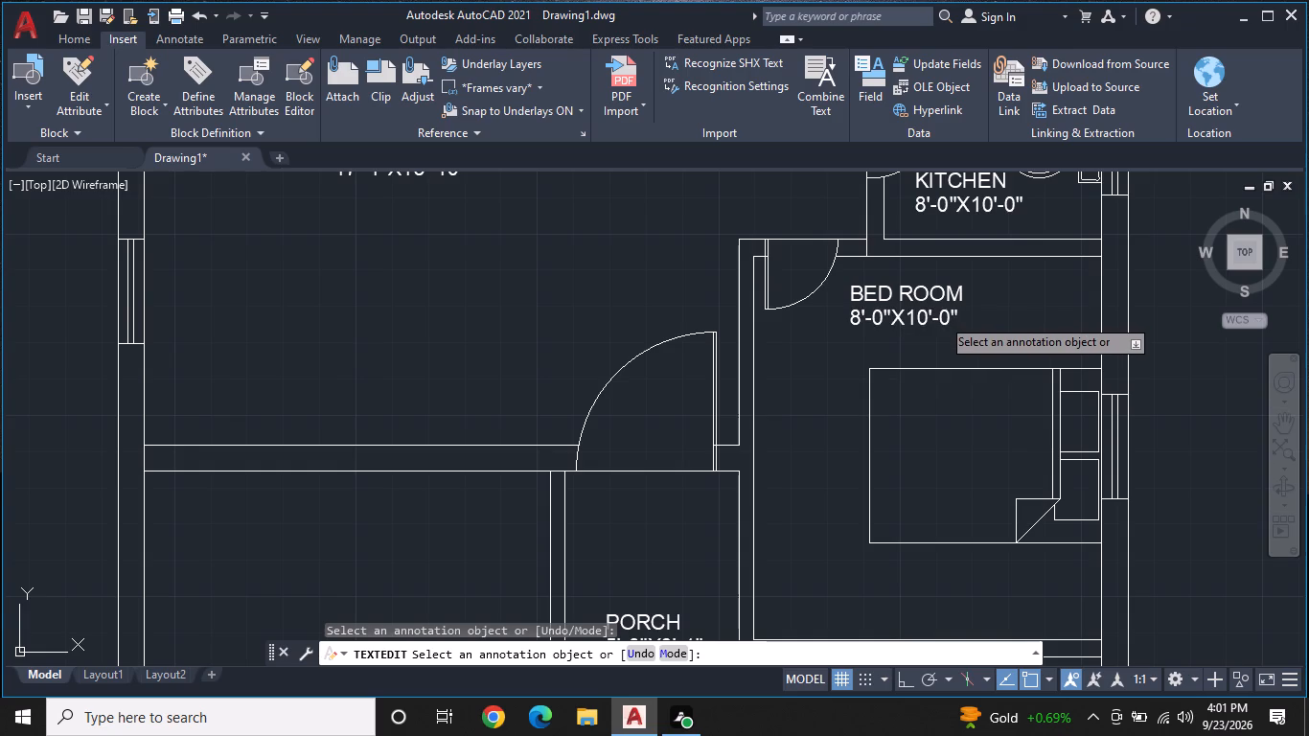
key(BackSpace)
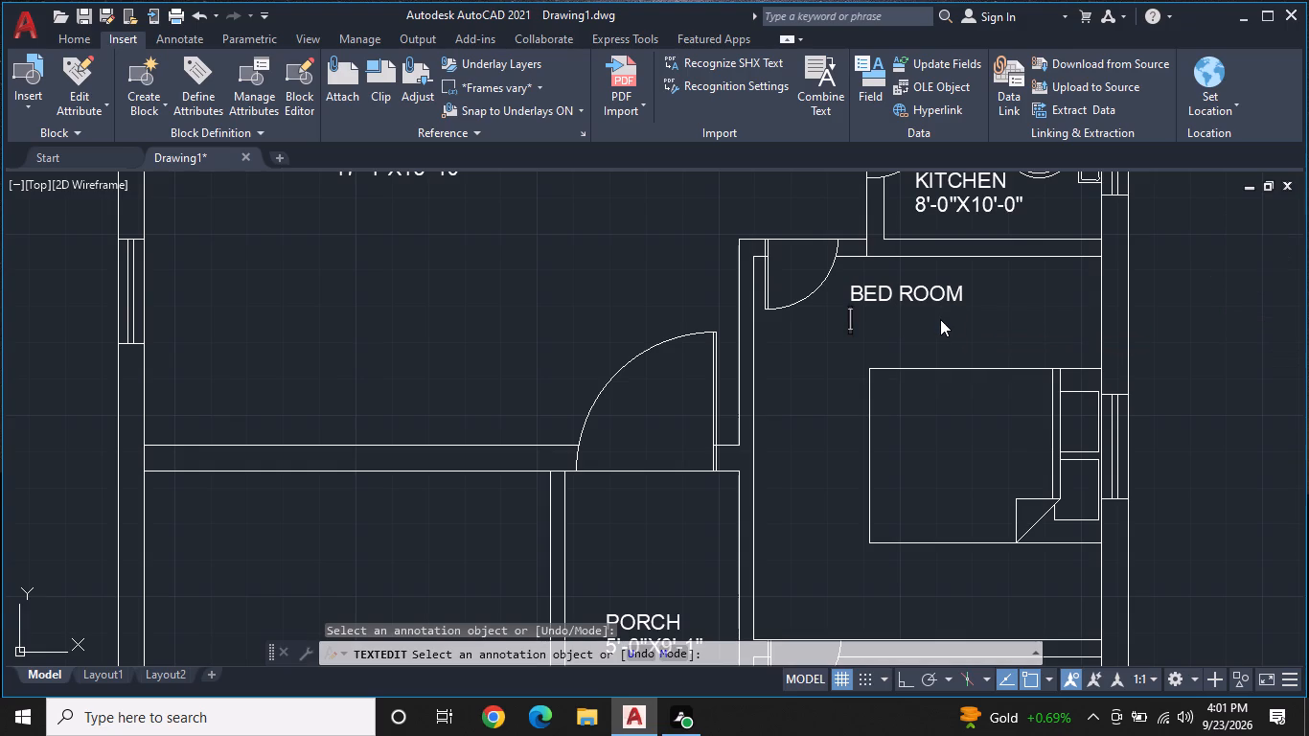
text(10')
key(minus)
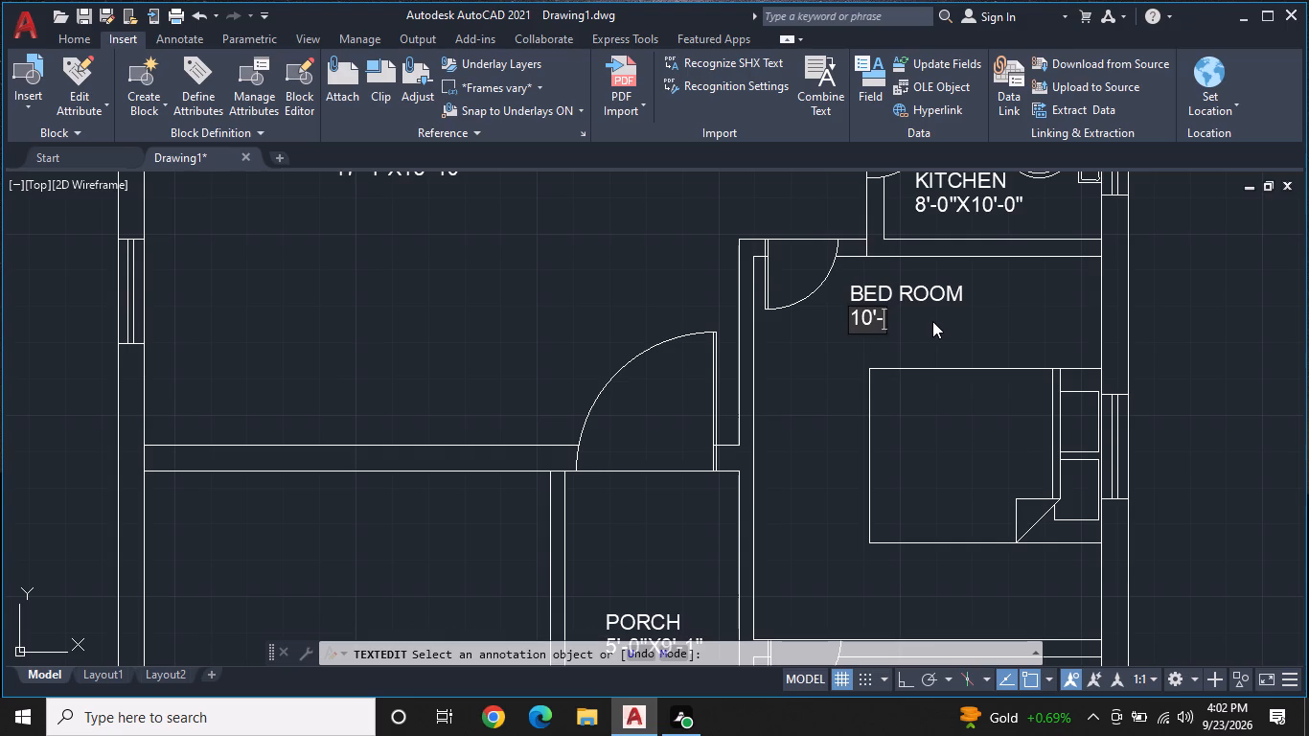
text(0")
key(x)
text(11)
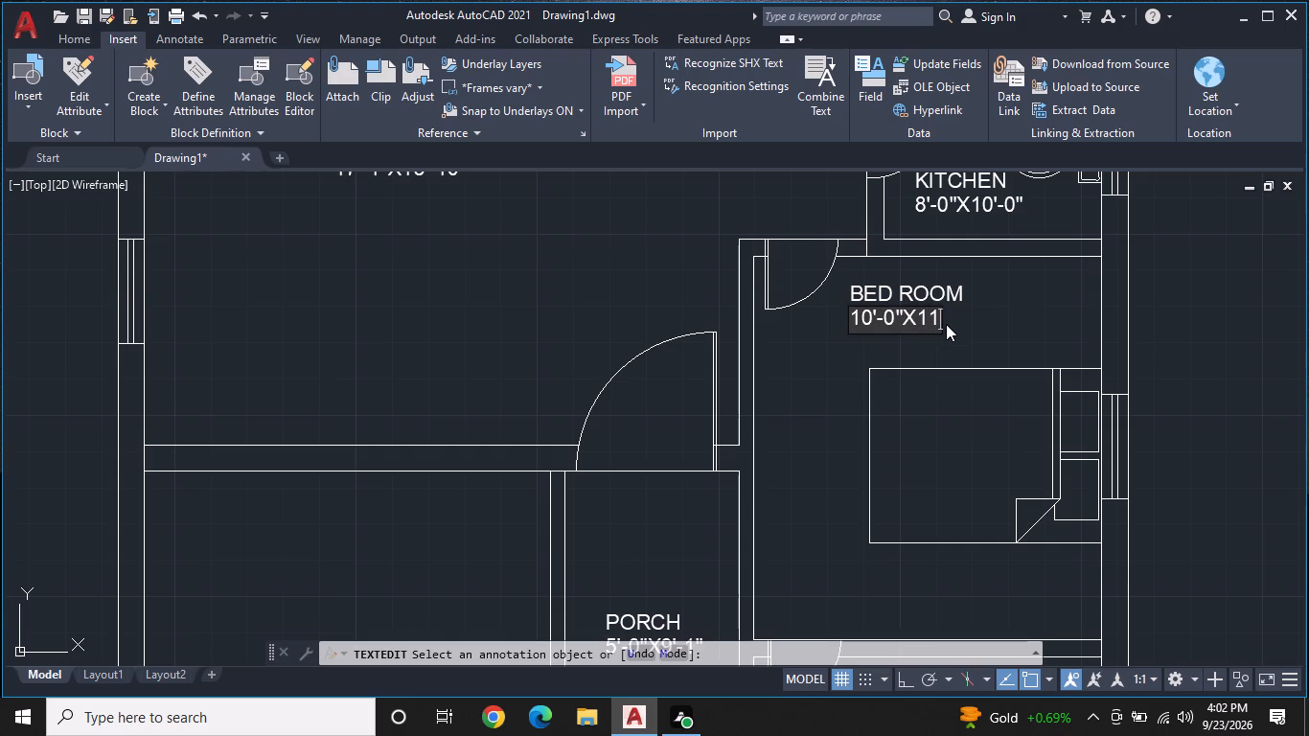
text('-)
text(0")
key(Return)
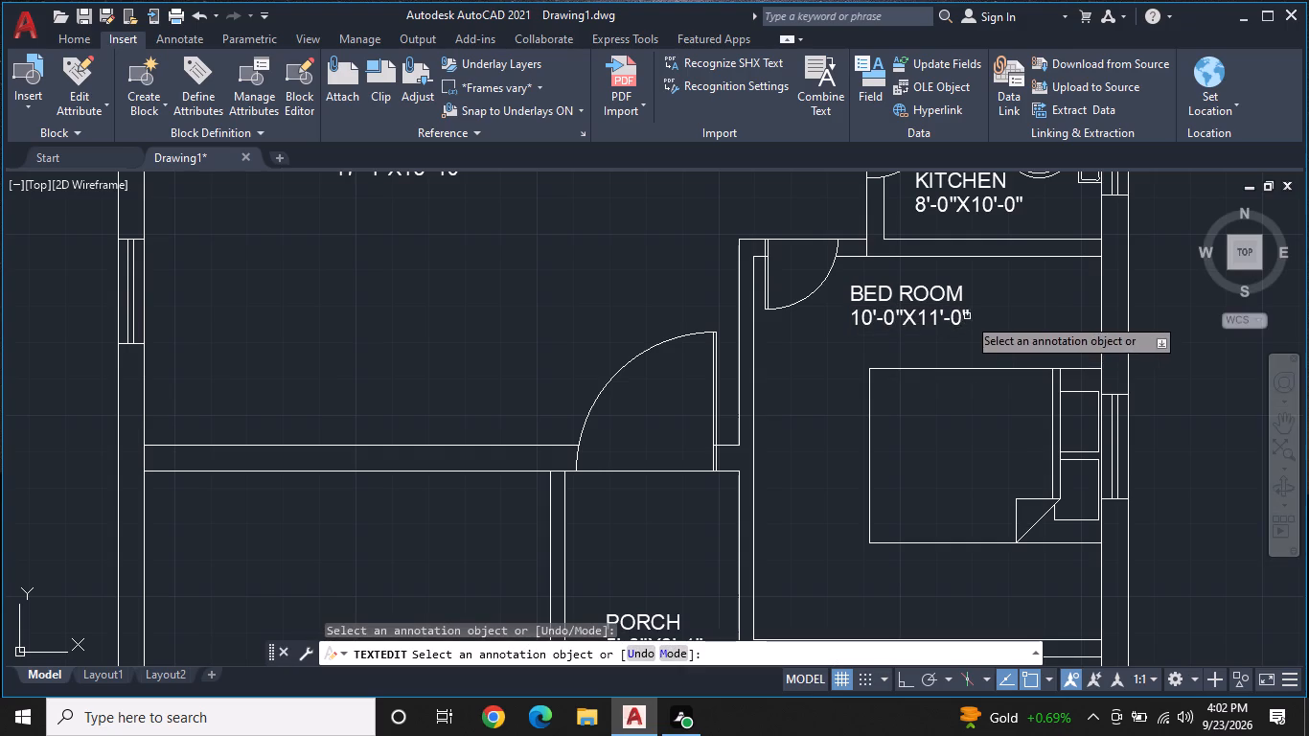
Change the name line of the KITCHEN label in the toilet room just north of BED ROOM to TOILET.
middle_drag(967, 316, 962, 337)
scroll(988, 226, down, 1)
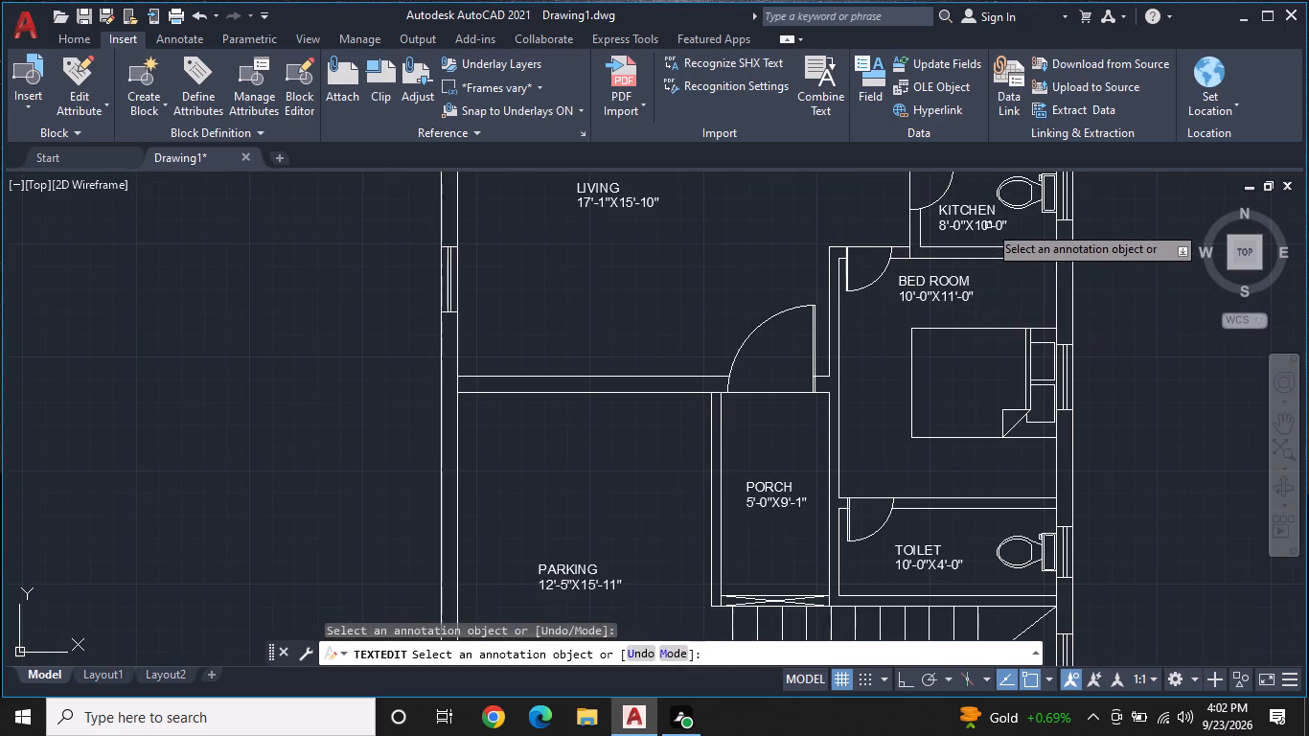
middle_drag(987, 218, 857, 318)
scroll(857, 318, up, 1)
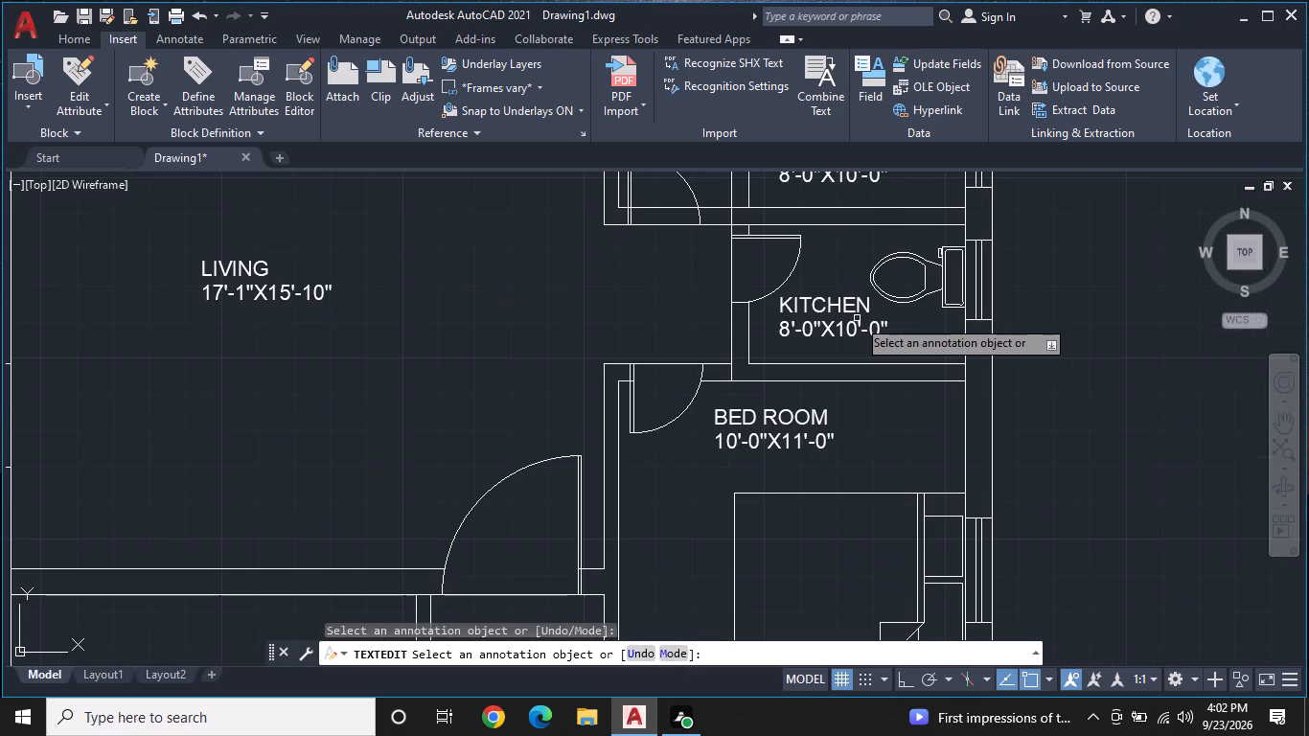
click(811, 304)
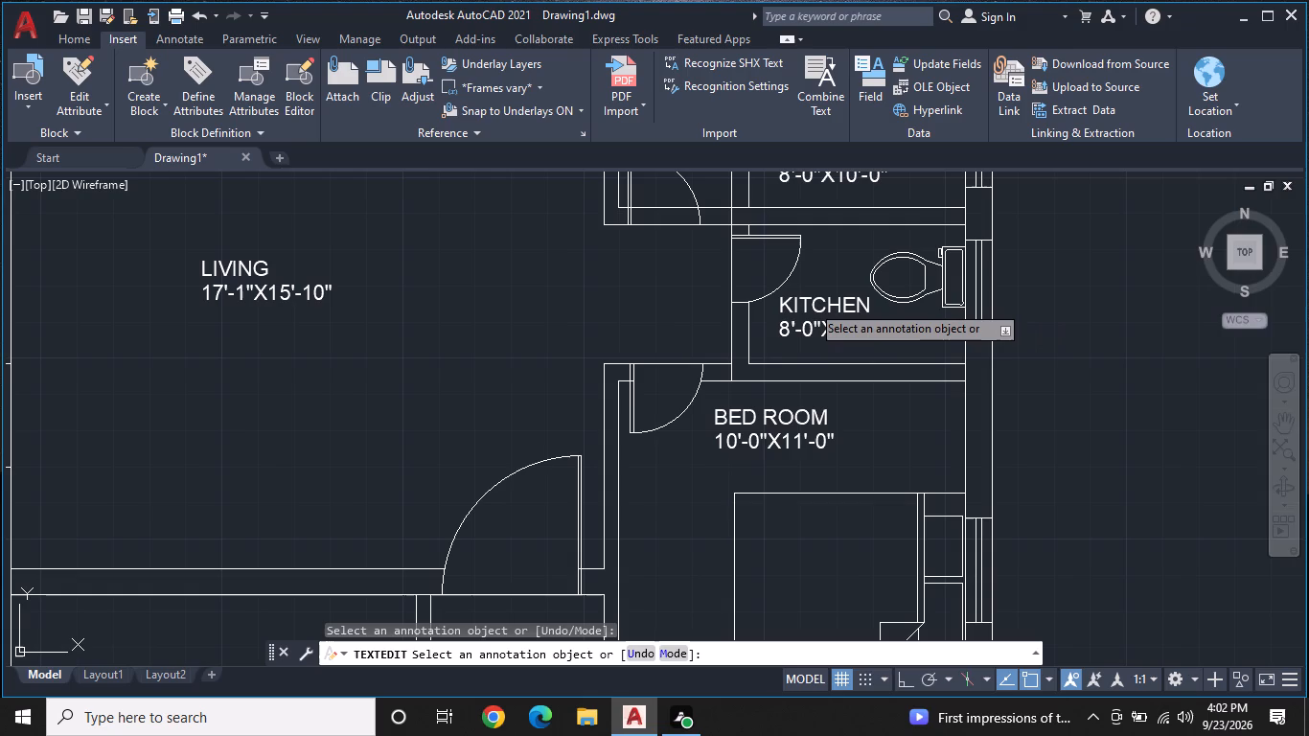
key(BackSpace)
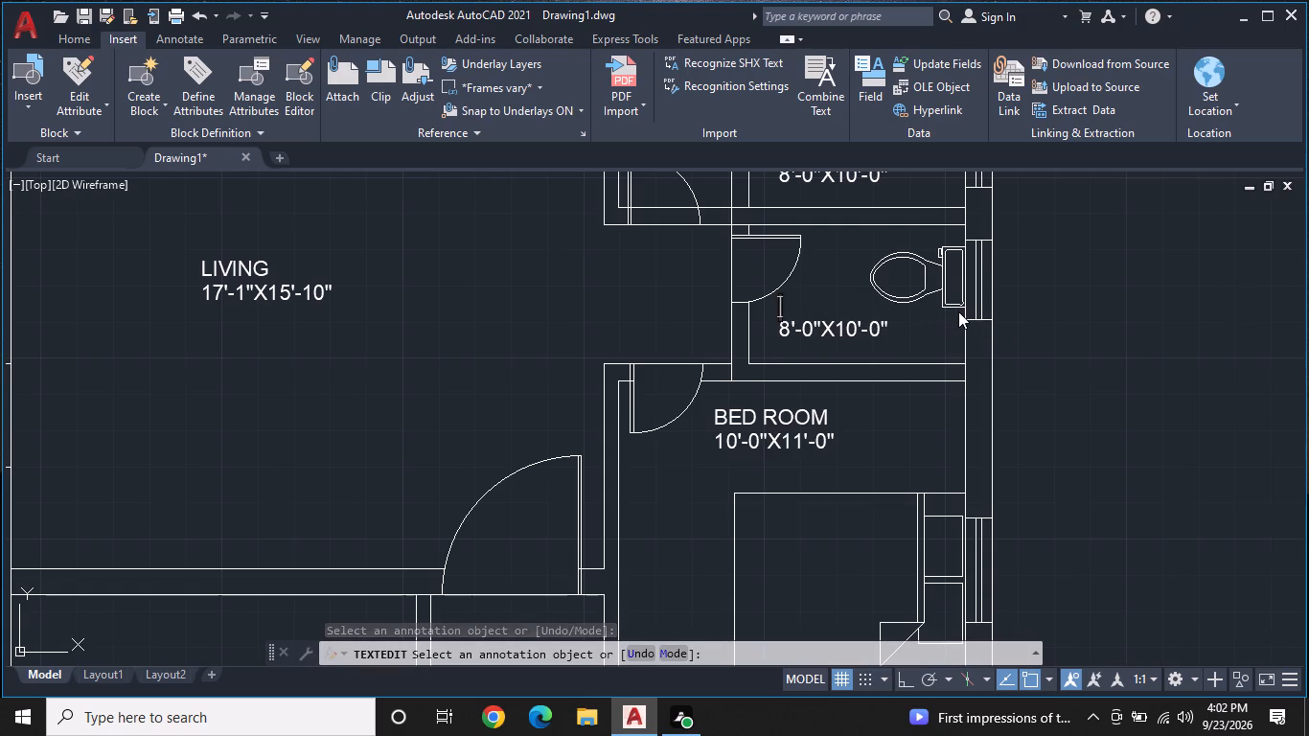
key(t)
key(o)
text(ILET)
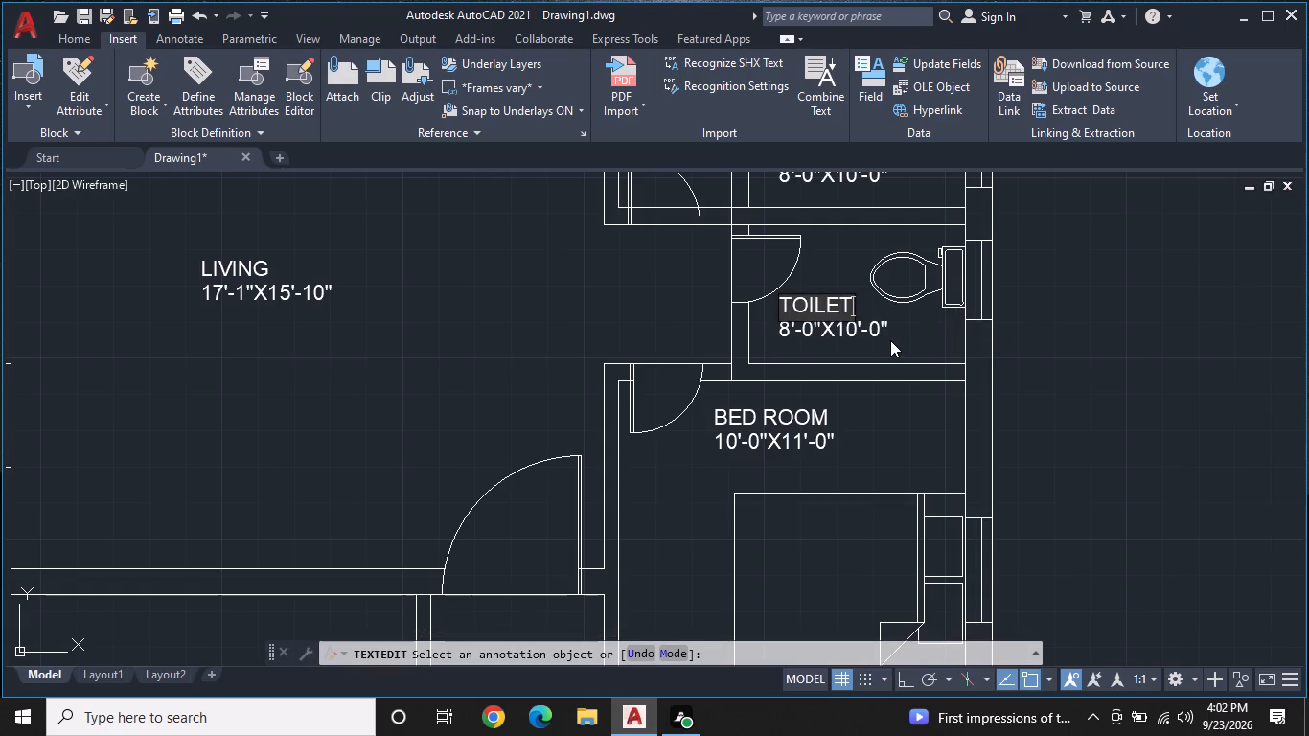
click(850, 324)
Replace the size line under the TOILET label just north of BED ROOM with 6'-3"X4'-0".
click(851, 331)
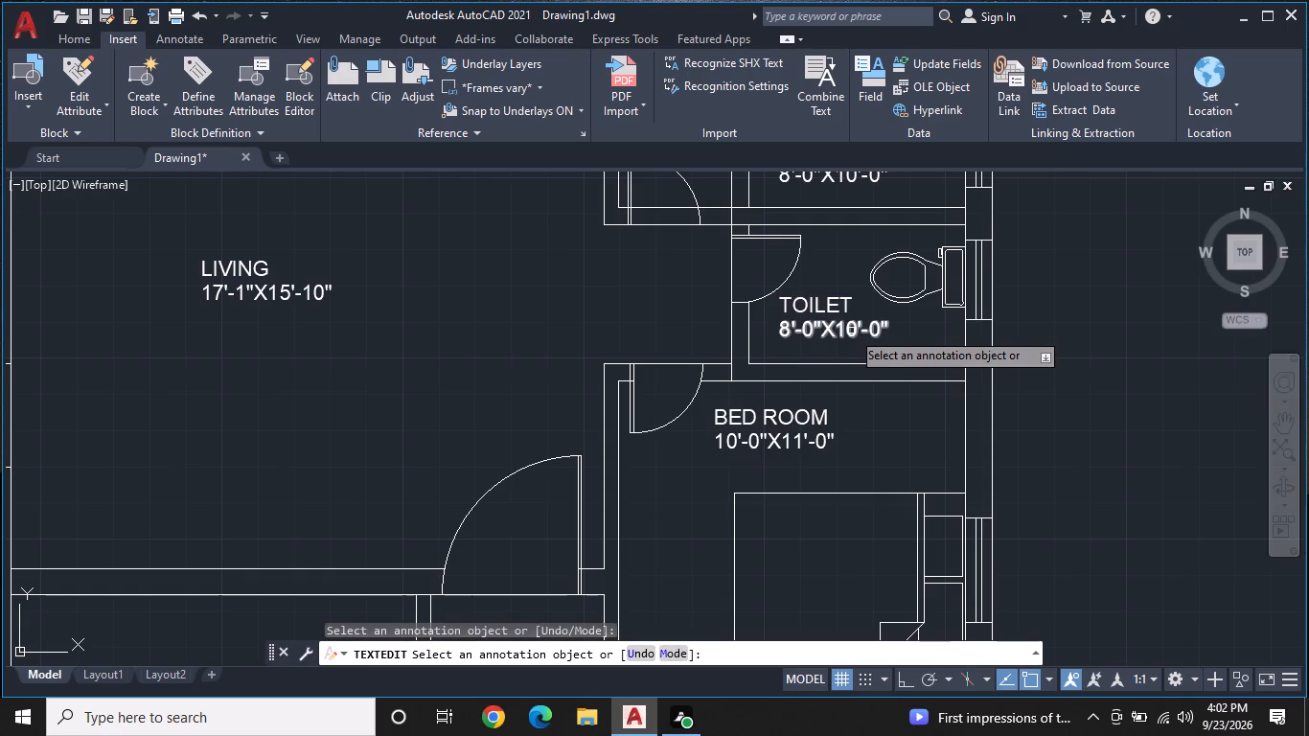
key(BackSpace)
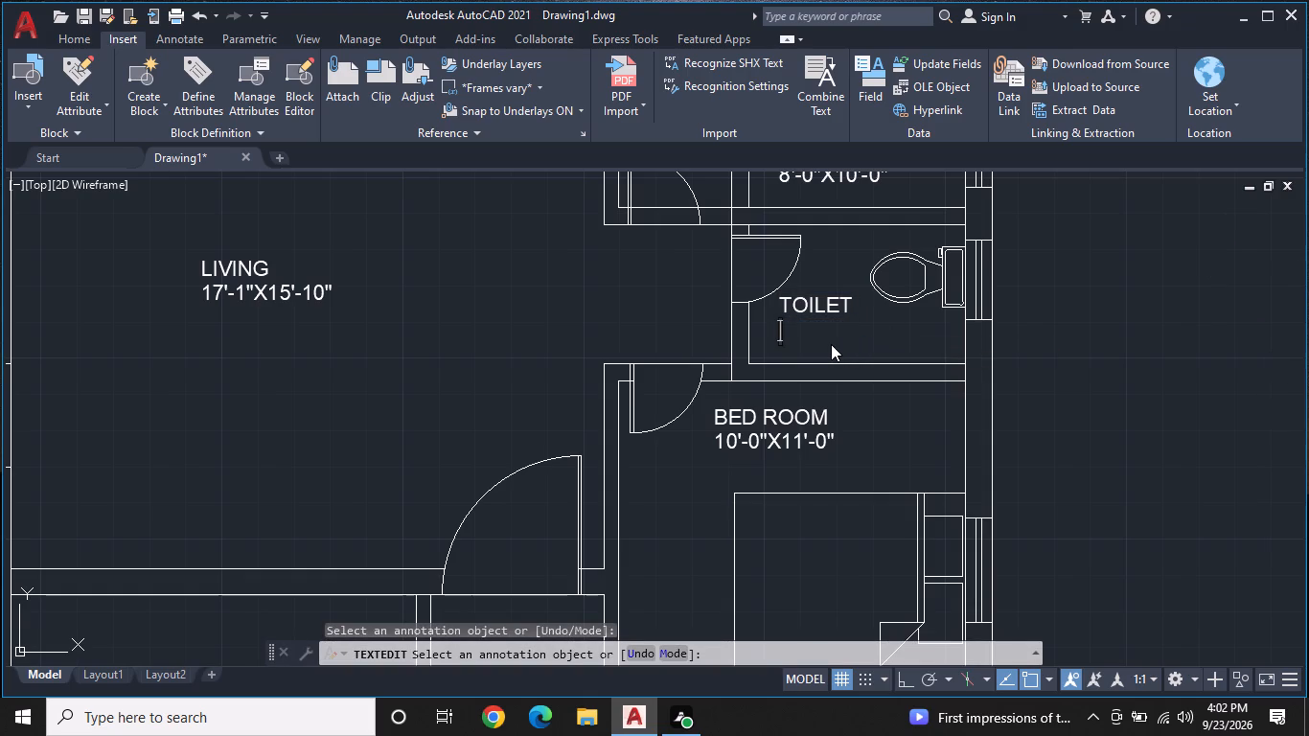
key(6)
key(apostrophe)
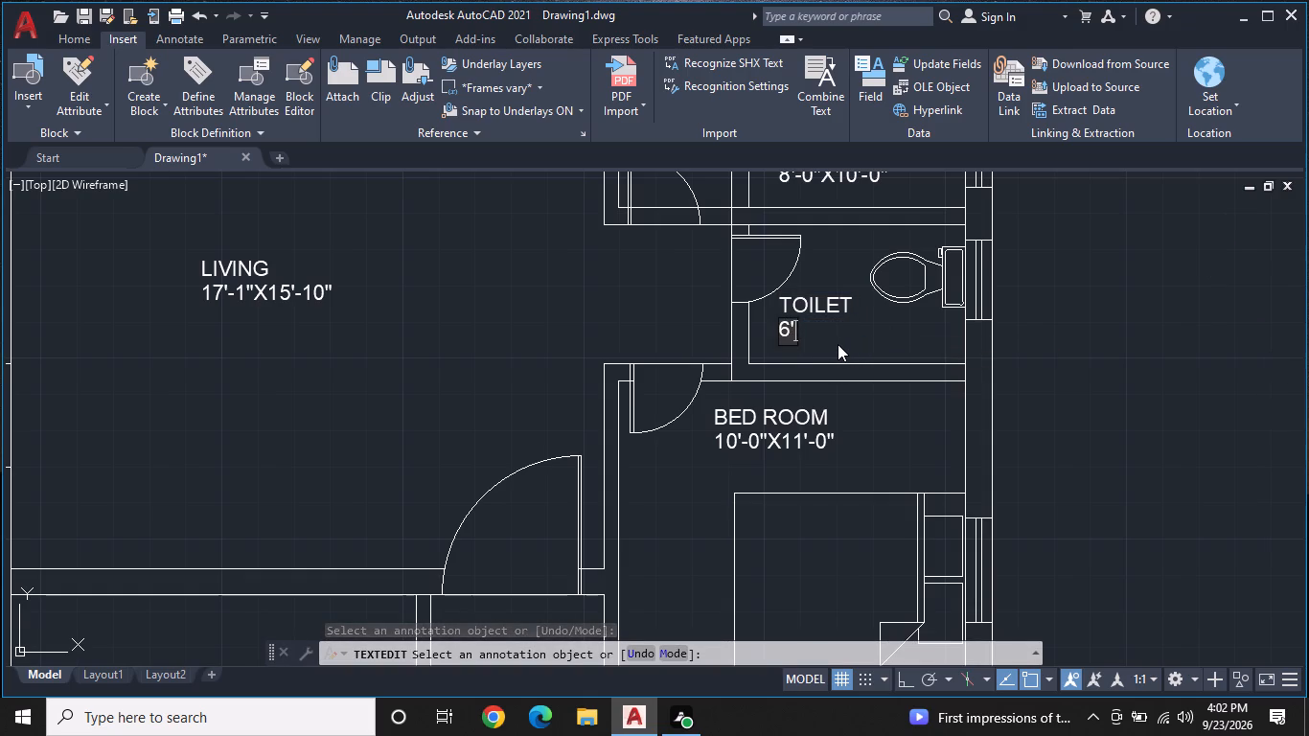
text(-3")
key(x)
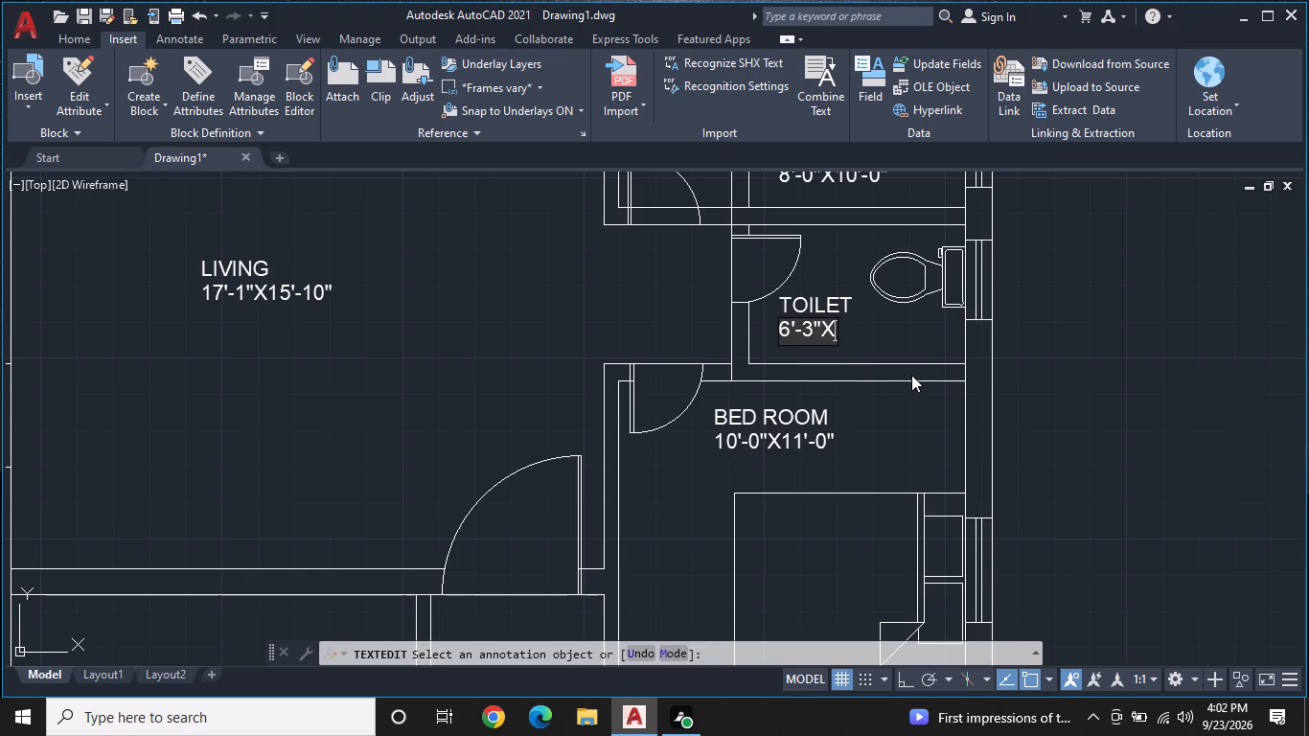
text(4')
key(minus)
text(0")
key(Return)
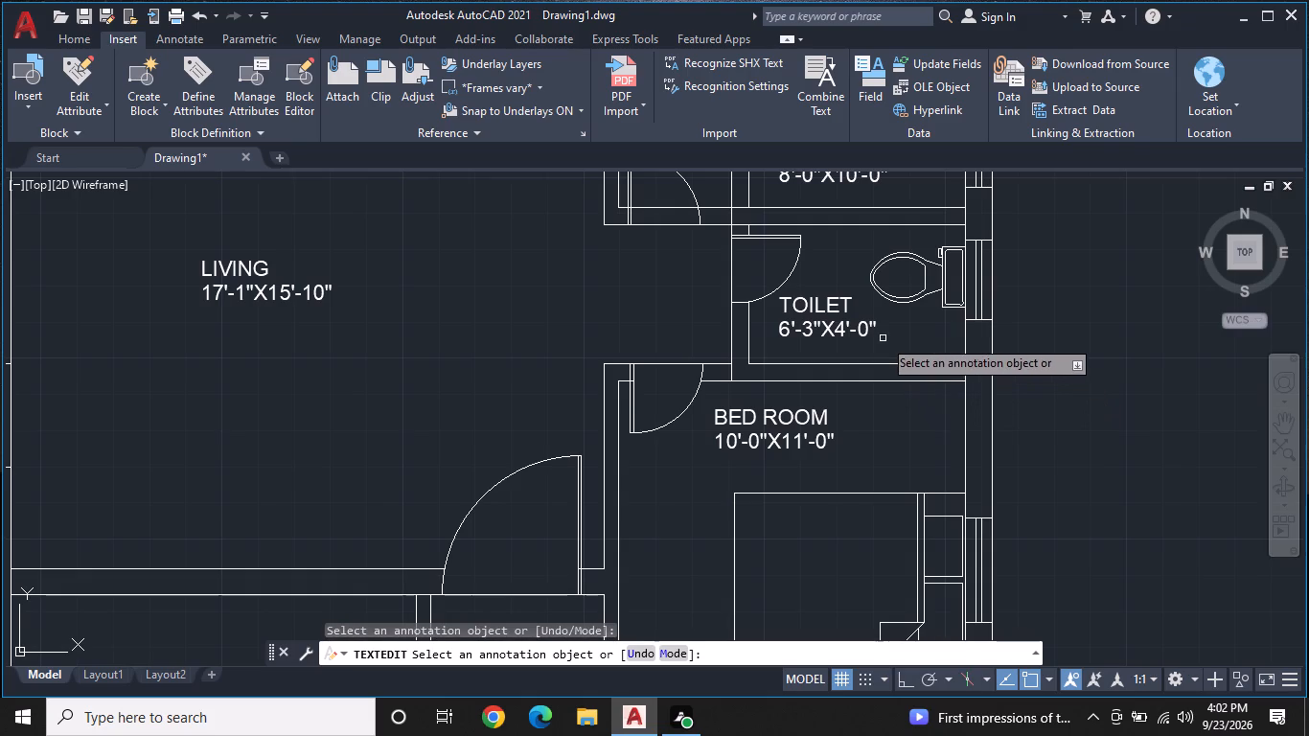
middle_drag(883, 338, 883, 375)
key(Escape)
Erase both lines of the KITCHEN label in the northern of the two adjoining toilet rooms east of LIVING.
middle_drag(867, 235, 868, 229)
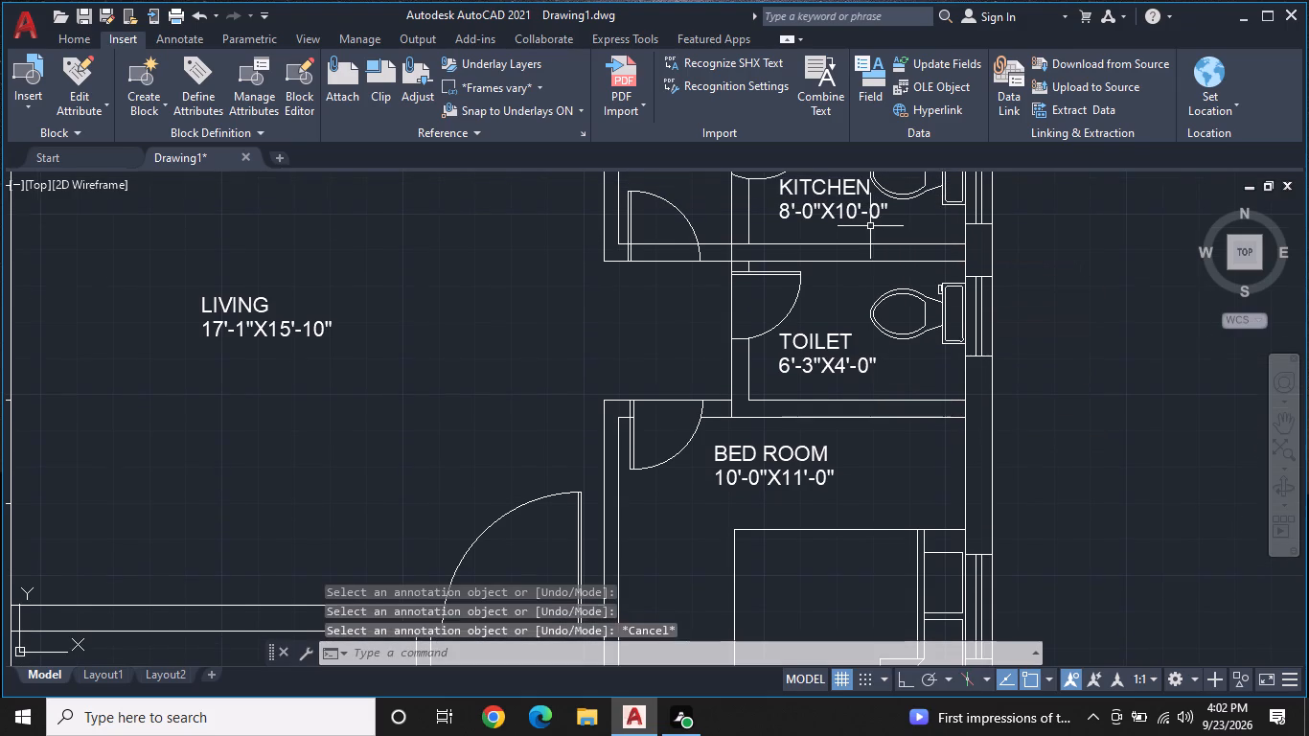
middle_drag(868, 229, 850, 284)
click(835, 264)
click(833, 234)
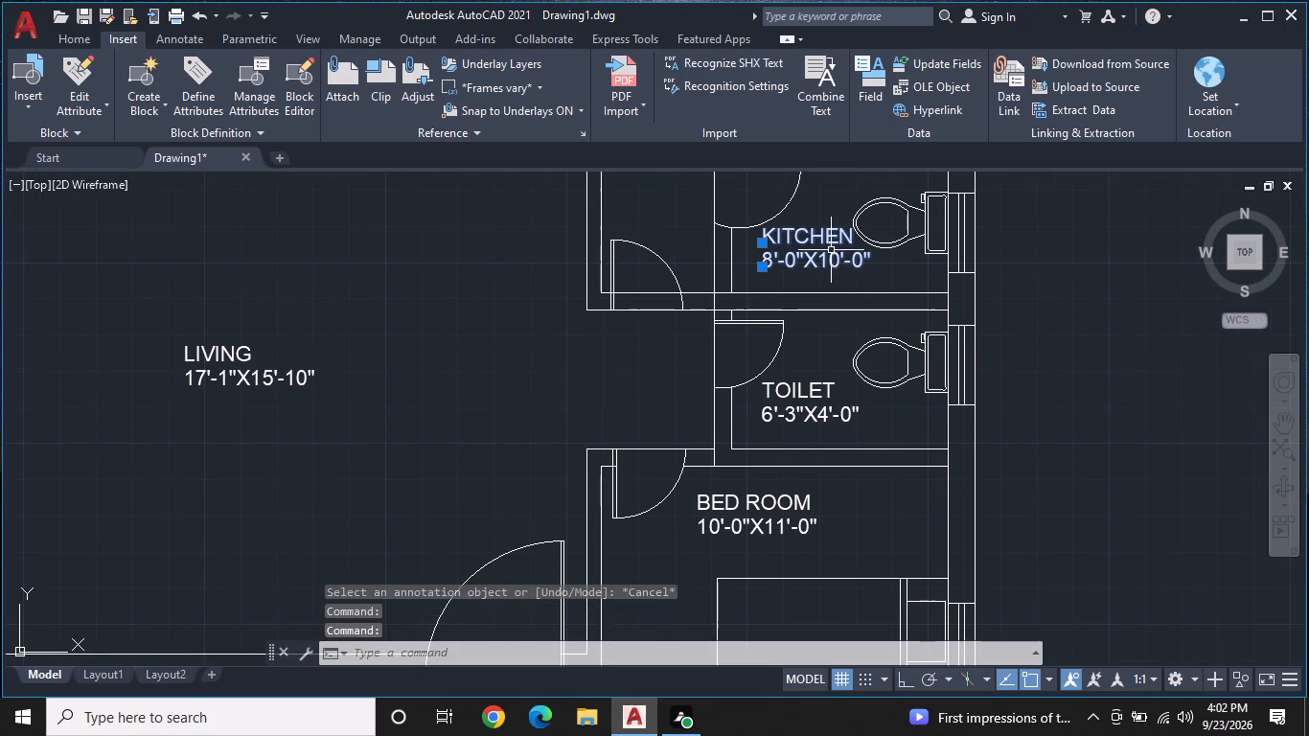
right_click(827, 259)
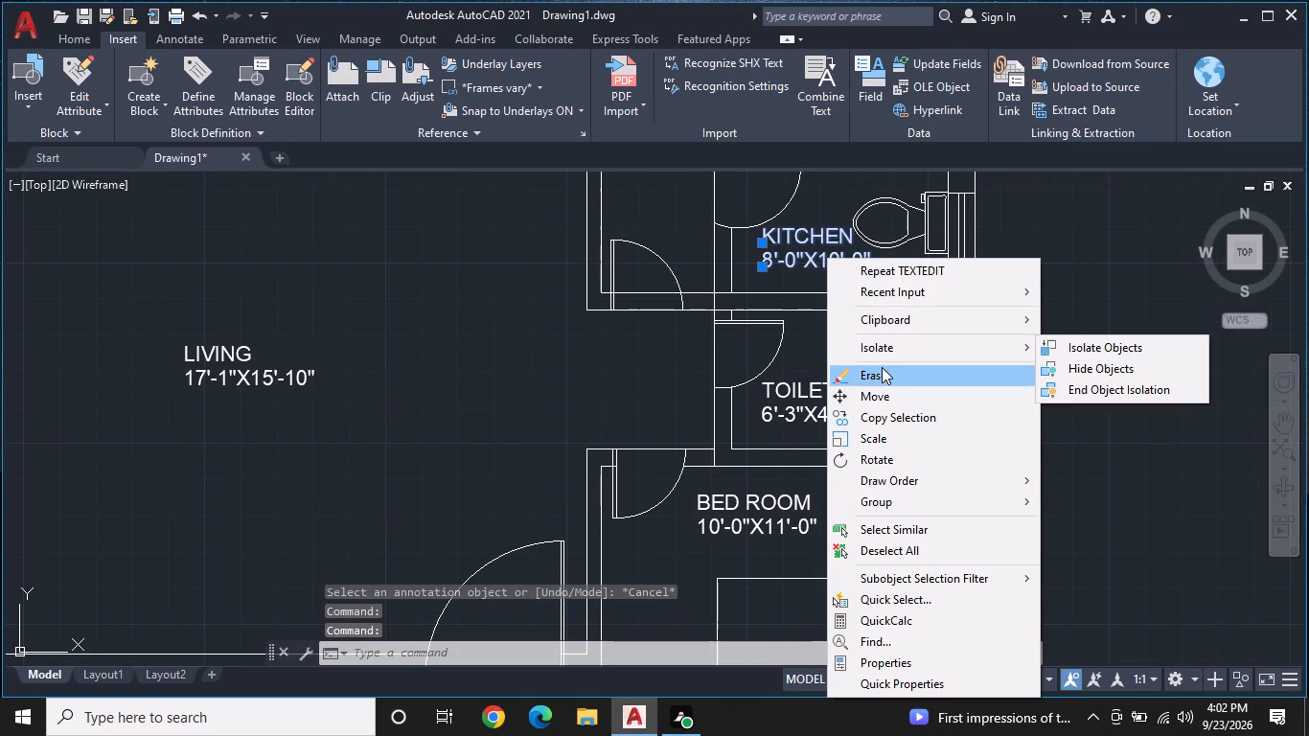
click(882, 371)
middle_click(874, 369)
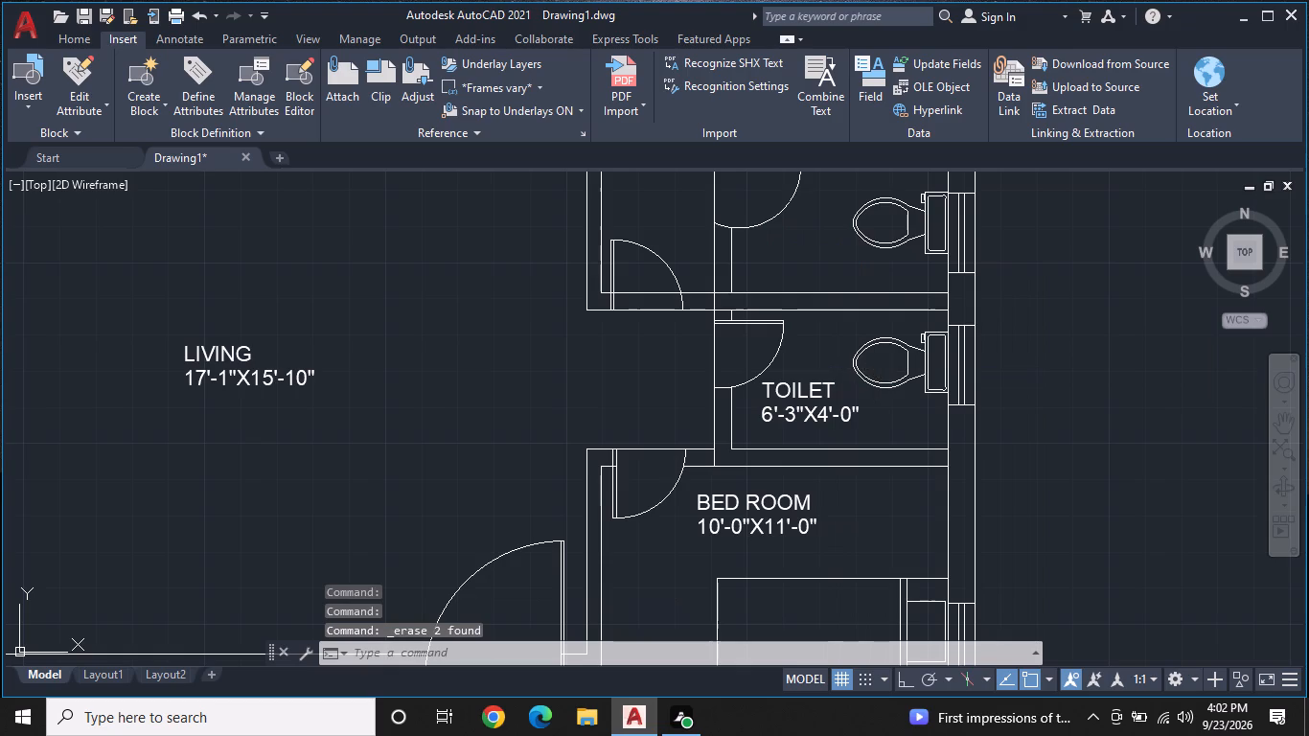
Copy the two-line TOILET 6'-3"X4'-0" label into the unlabelled toilet room directly to its north.
scroll(836, 387, down, 1)
click(822, 402)
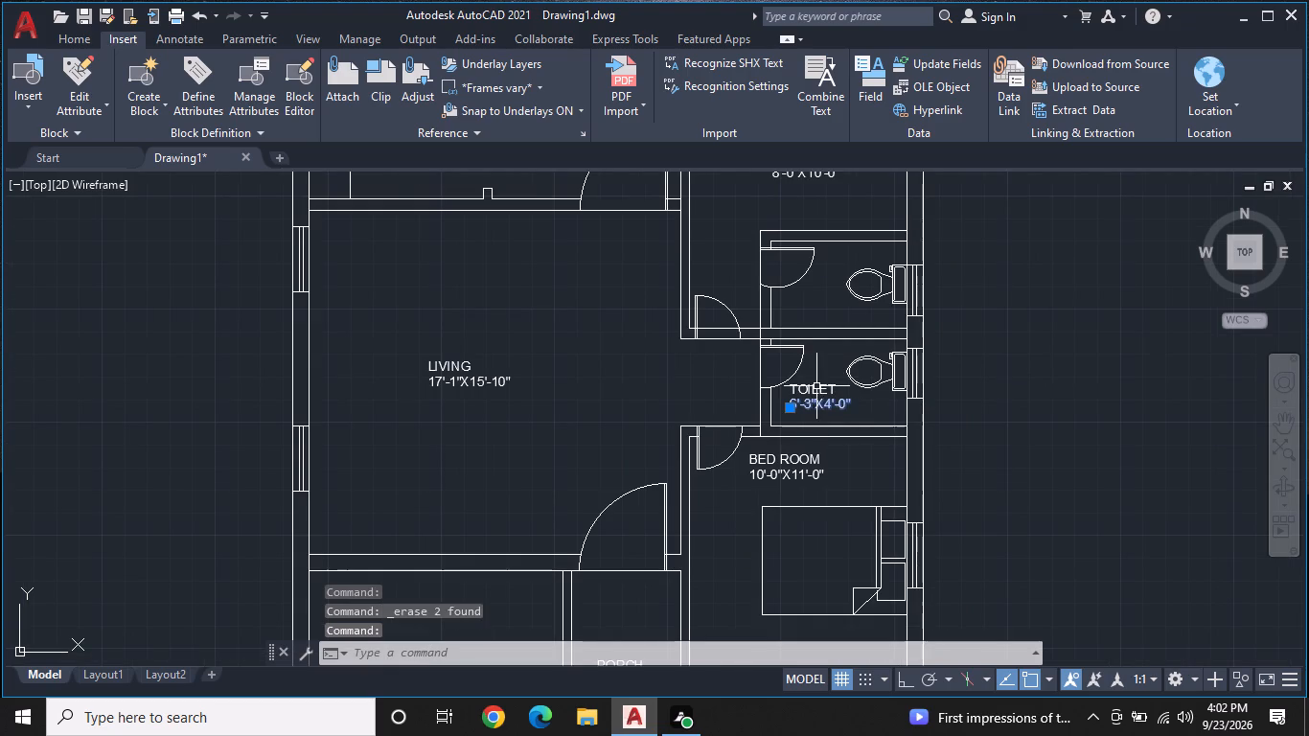
click(815, 385)
right_click(816, 397)
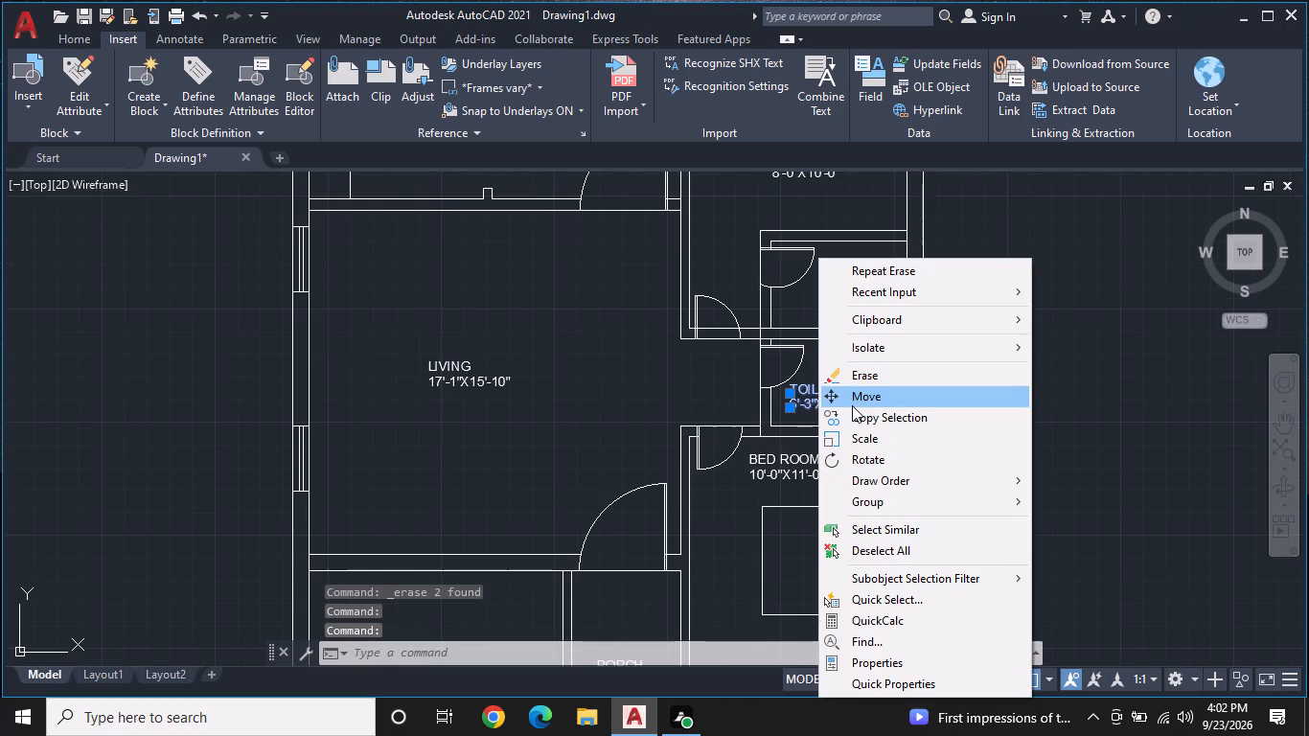
click(854, 407)
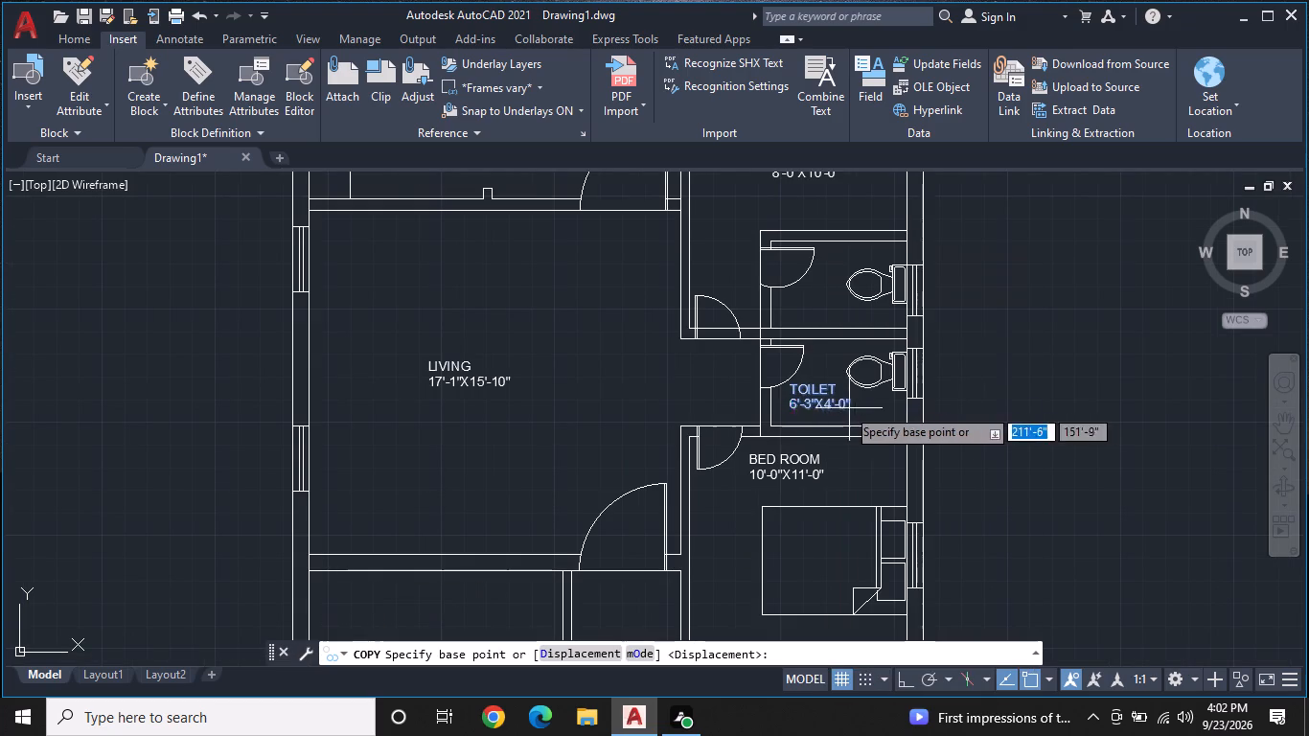
click(794, 405)
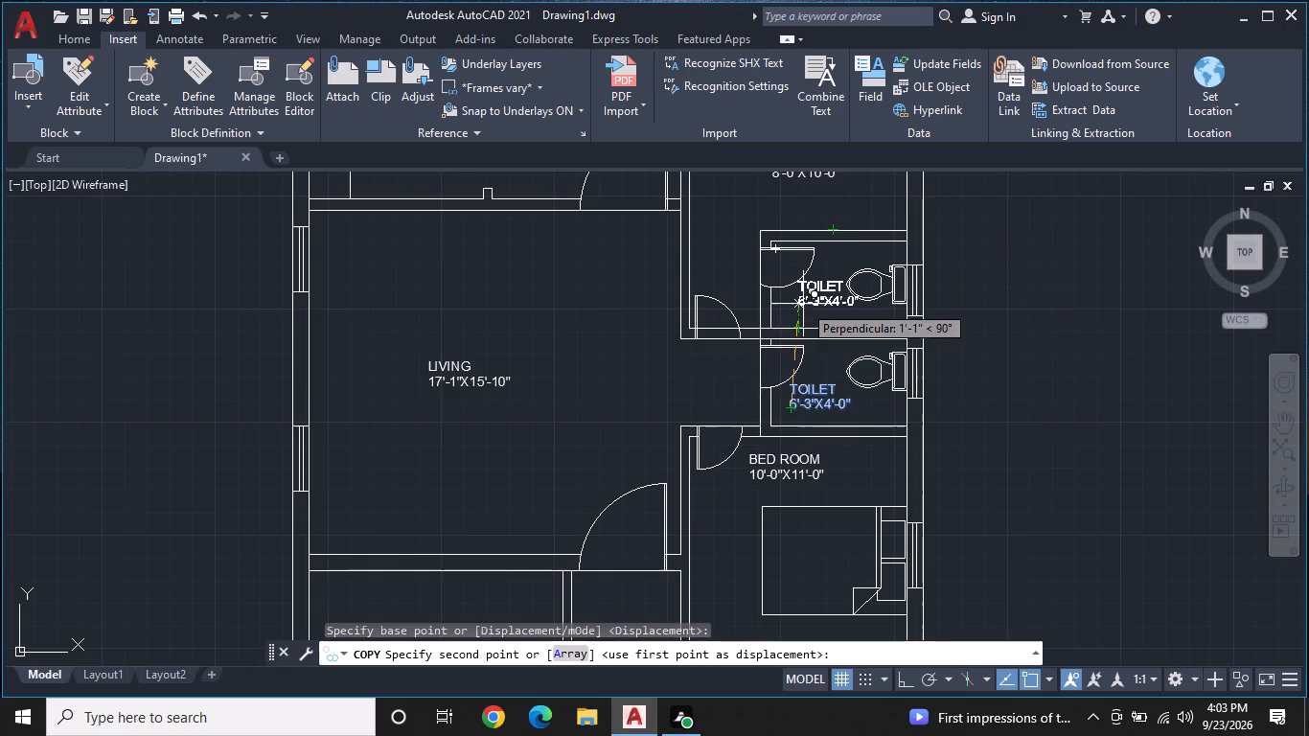
double_click(801, 314)
key(Escape)
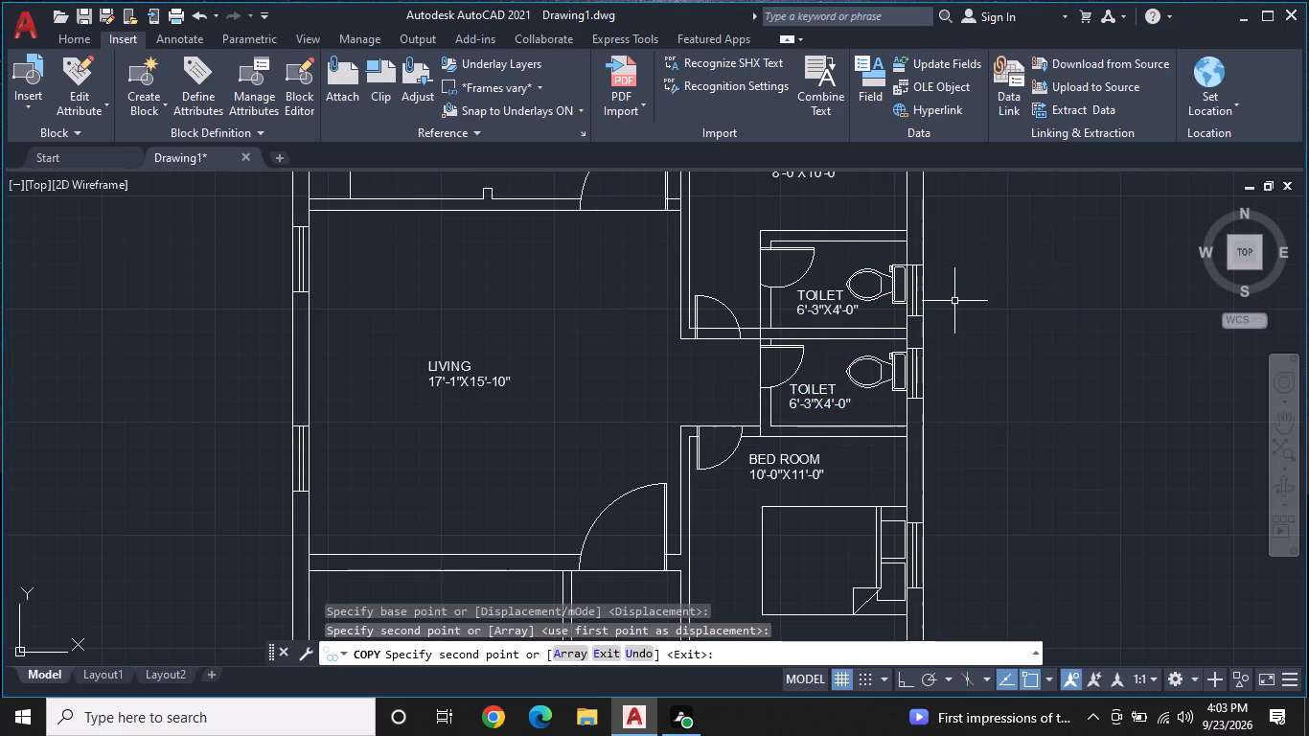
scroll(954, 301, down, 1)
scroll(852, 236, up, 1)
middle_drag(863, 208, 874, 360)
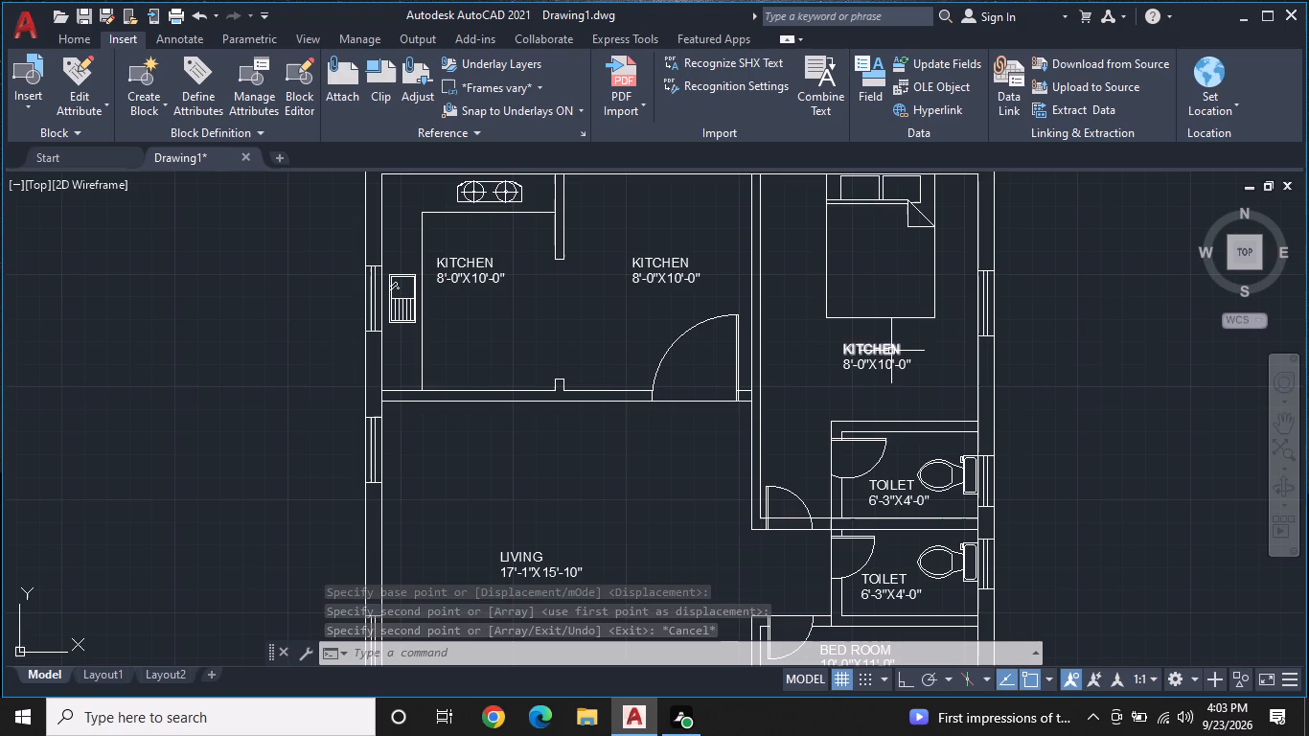
Change the name line of the KITCHEN label below the bed in the northeast room to BED ROOM.
click(890, 351)
scroll(903, 349, up, 2)
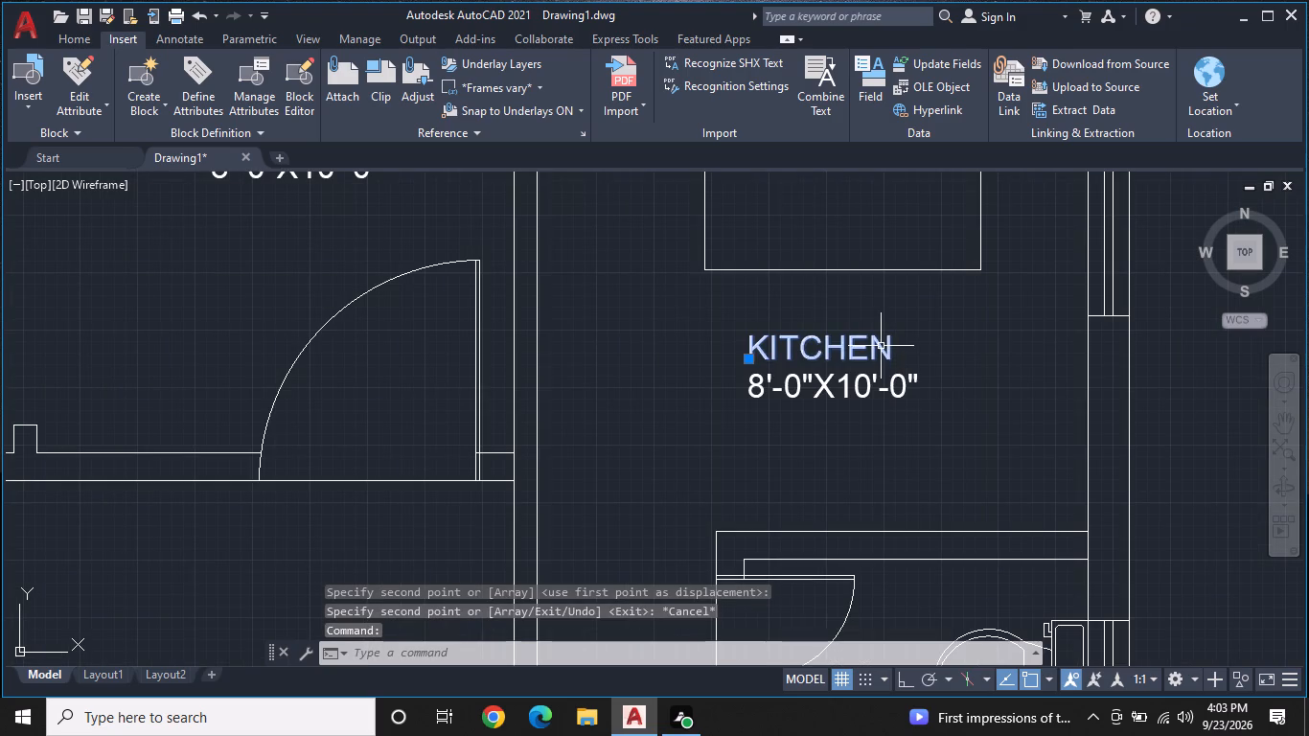
click(881, 346)
double_click(881, 346)
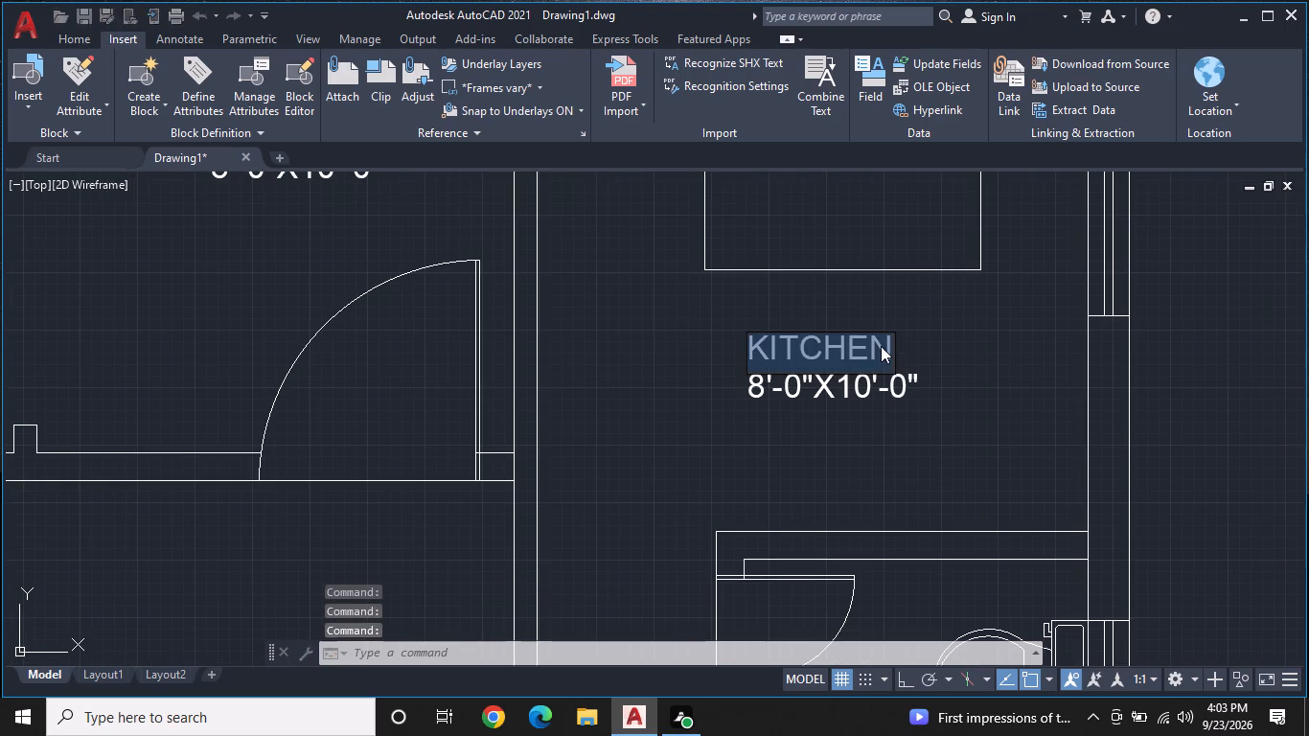
key(BackSpace)
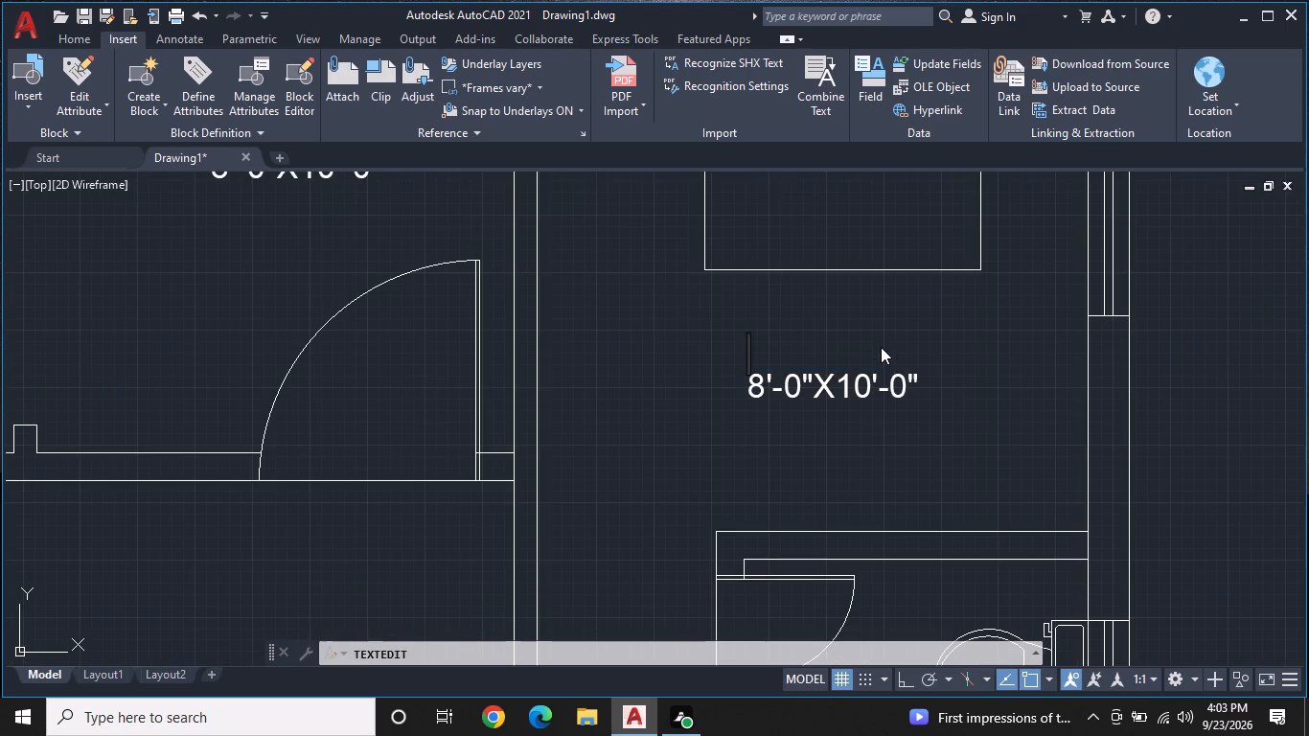
text(BED ROOM)
key(space)
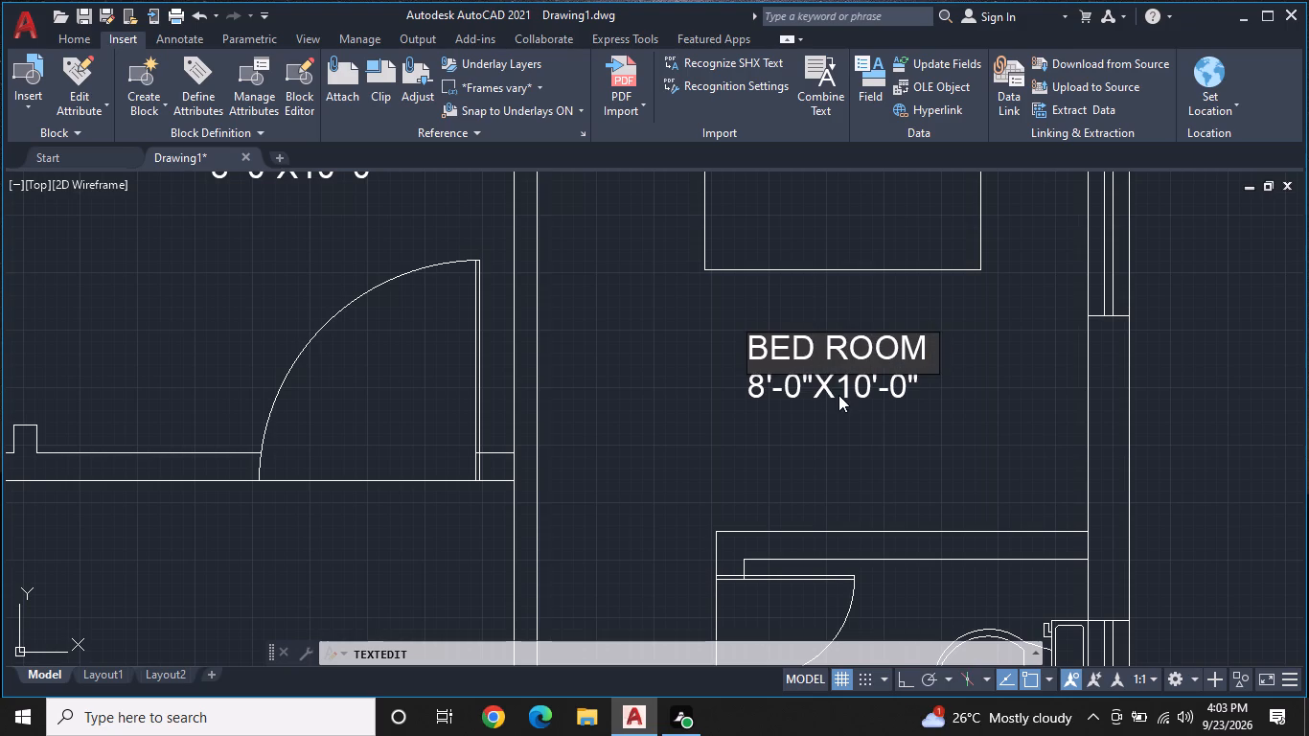
Replace the size line under the northeast room's BED ROOM label with 10'-0"X11'-5".
click(838, 395)
click(838, 396)
double_click(859, 393)
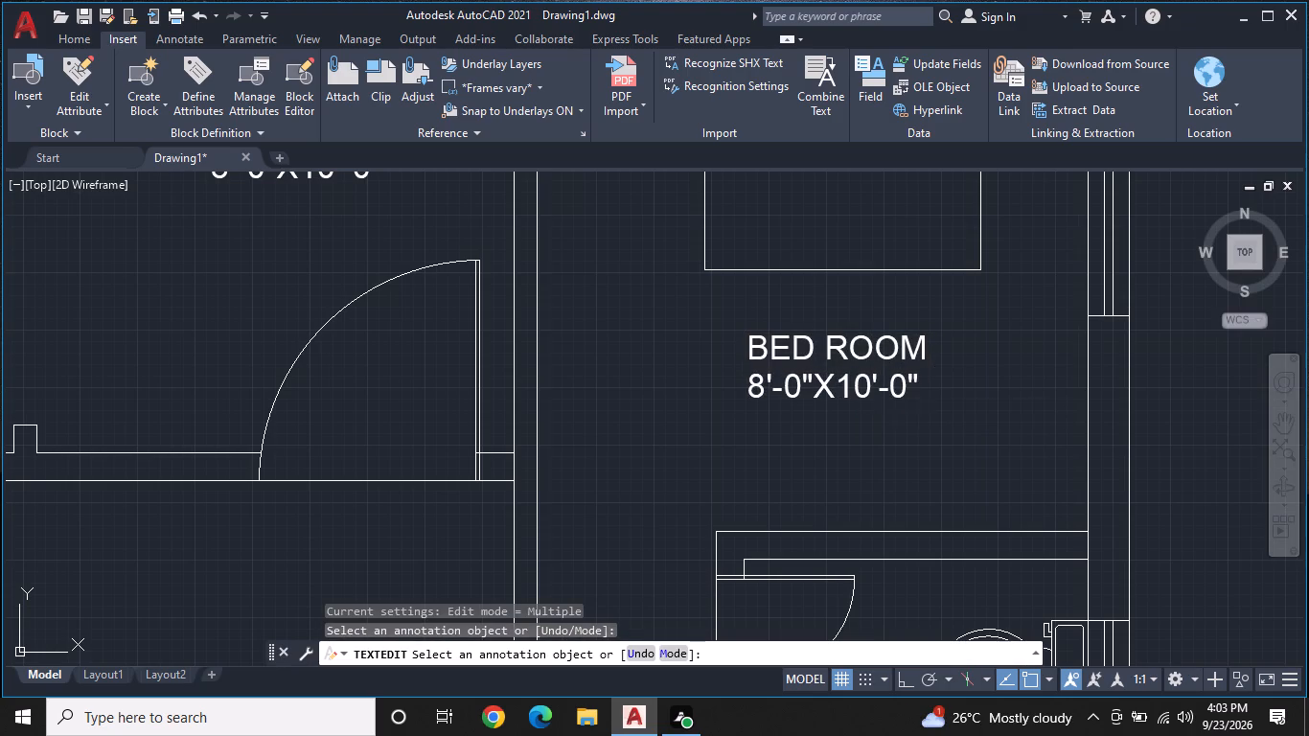
click(909, 388)
click(923, 392)
double_click(916, 389)
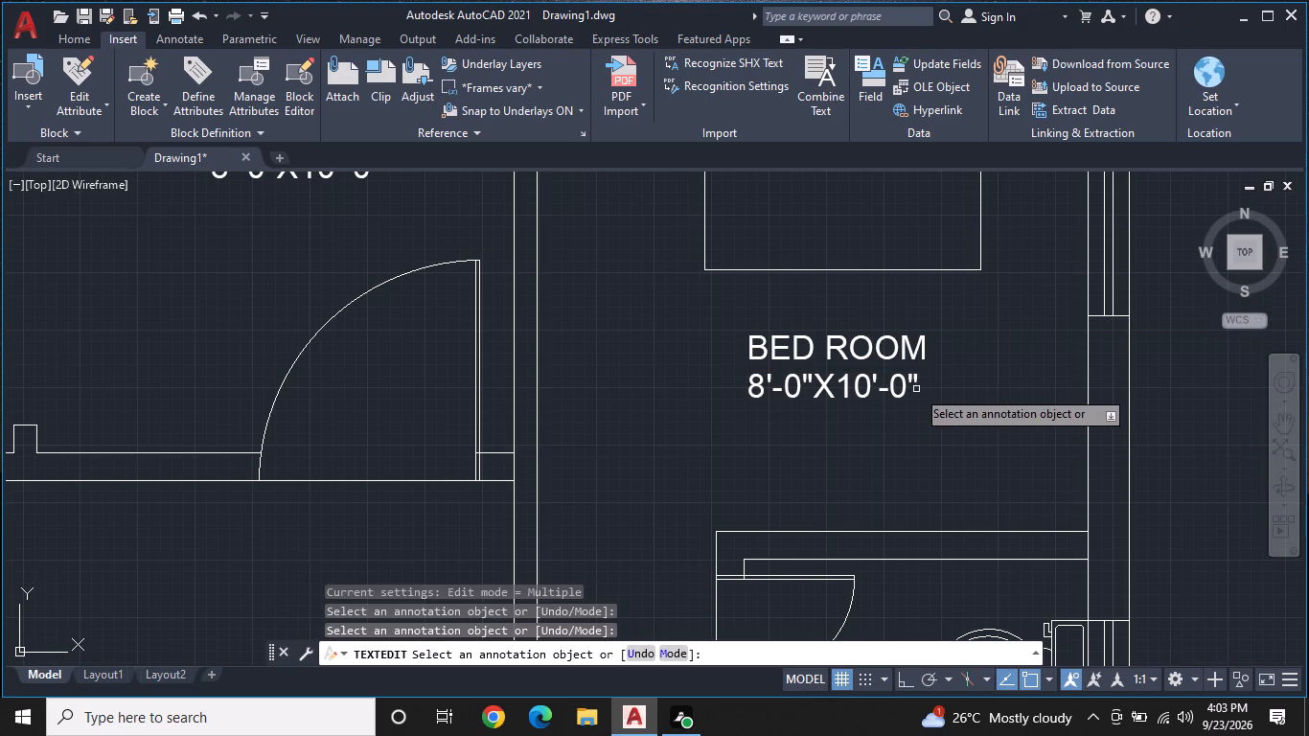
double_click(912, 382)
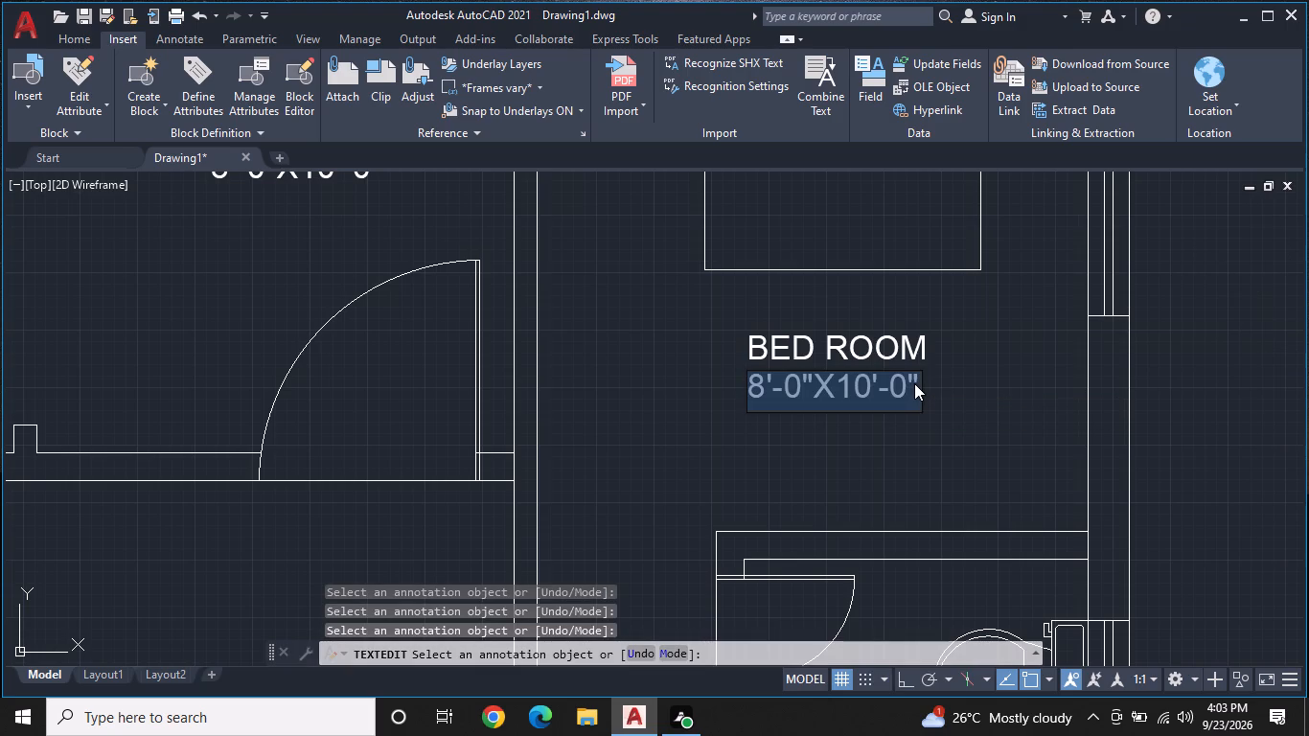
key(BackSpace)
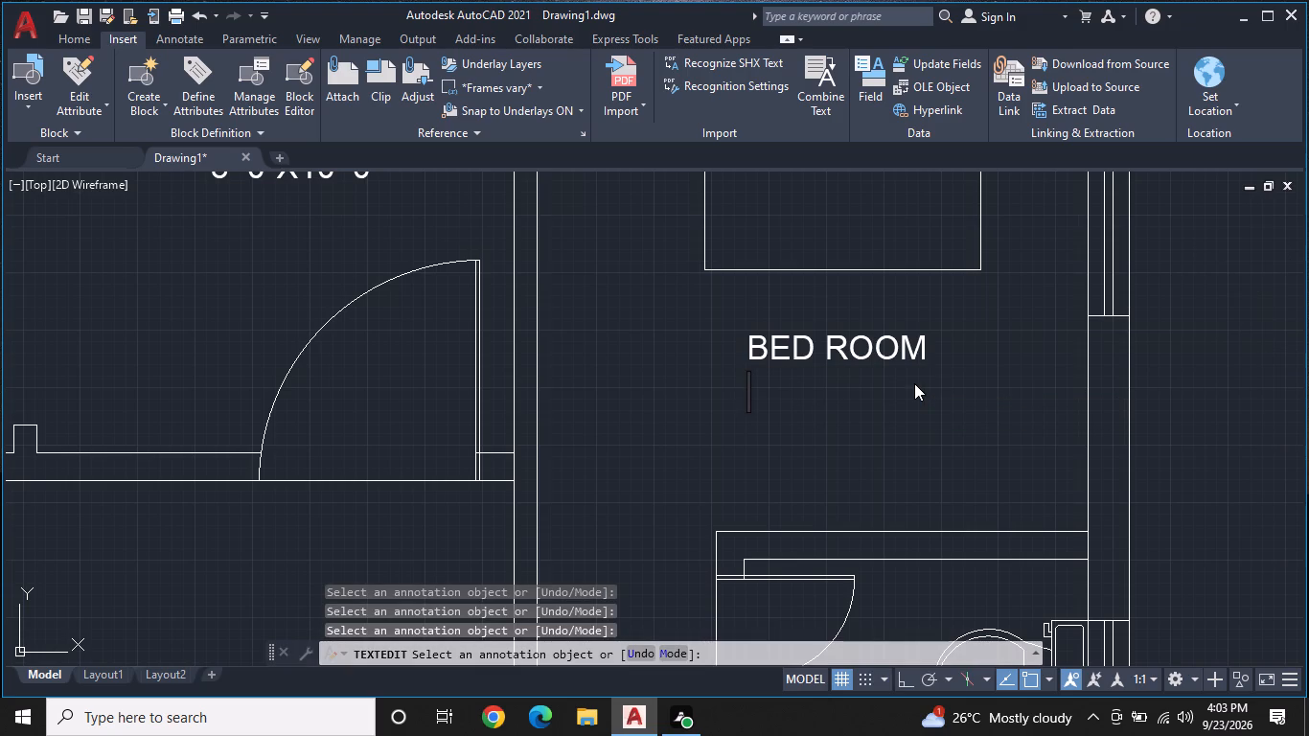
text(10')
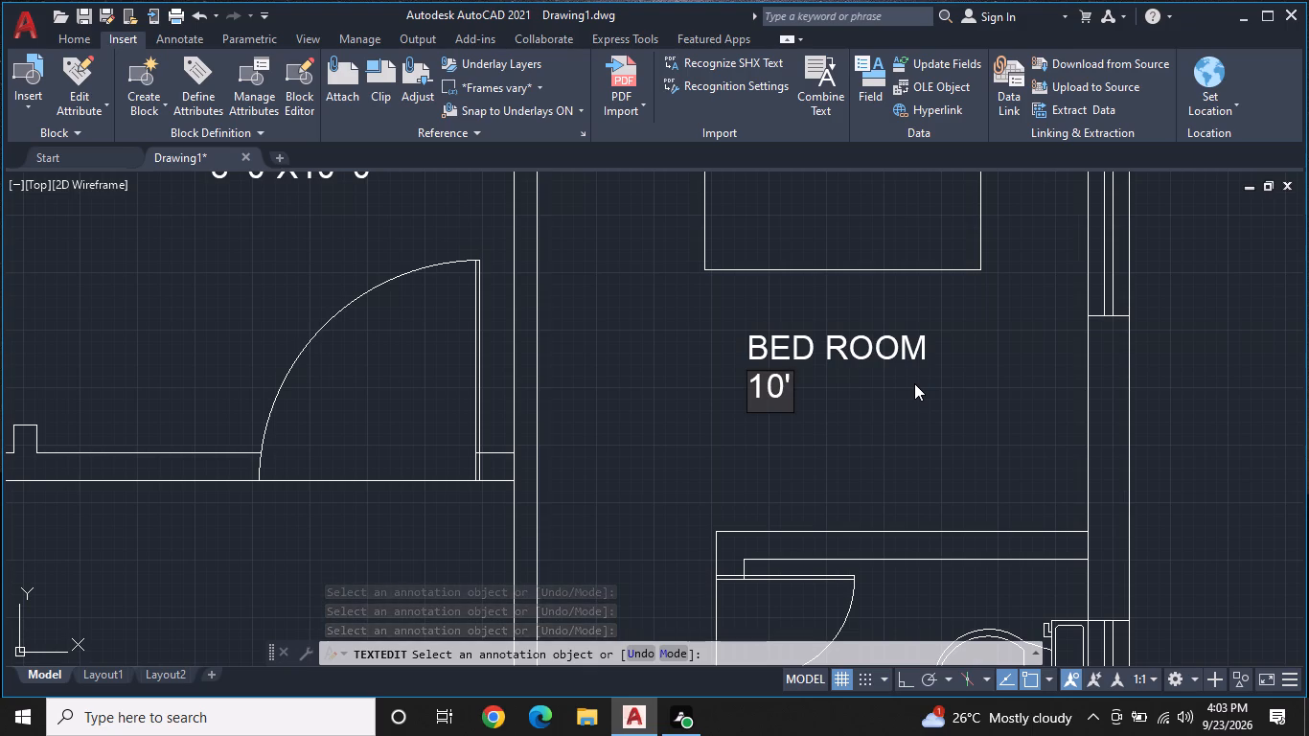
key(minus)
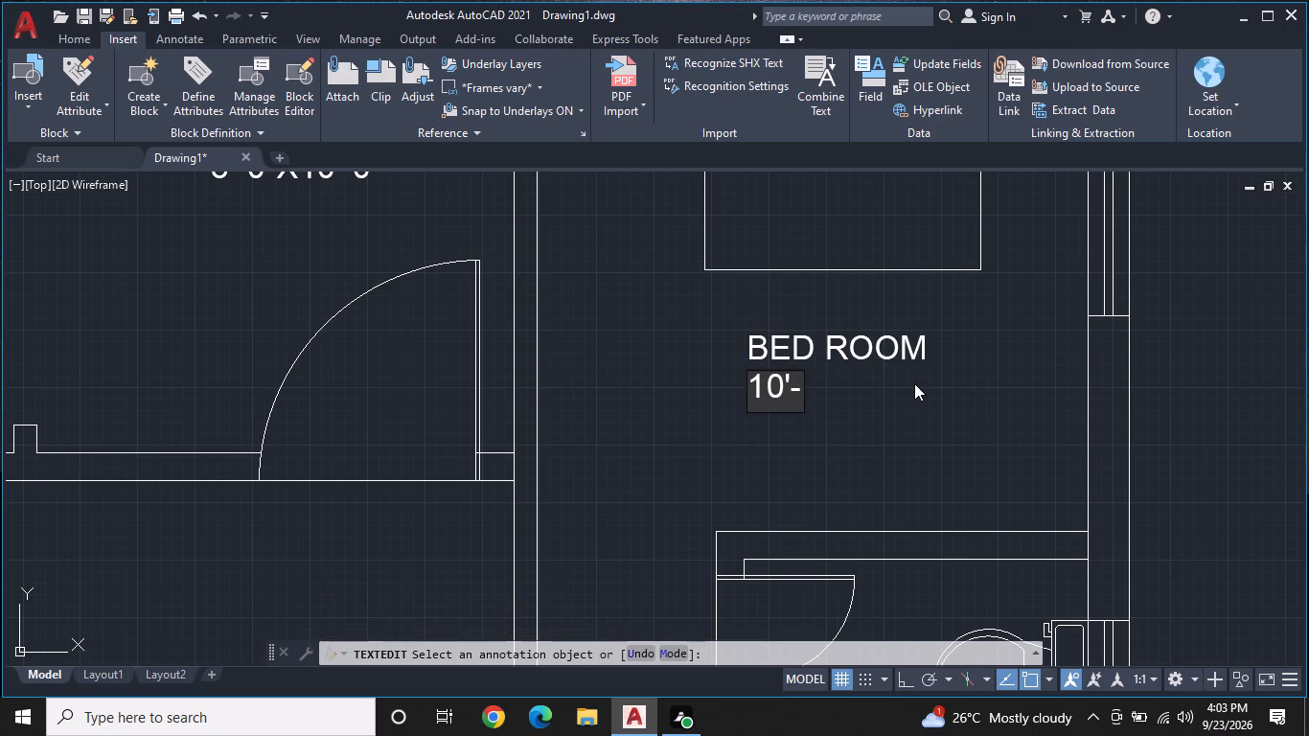
text(0")
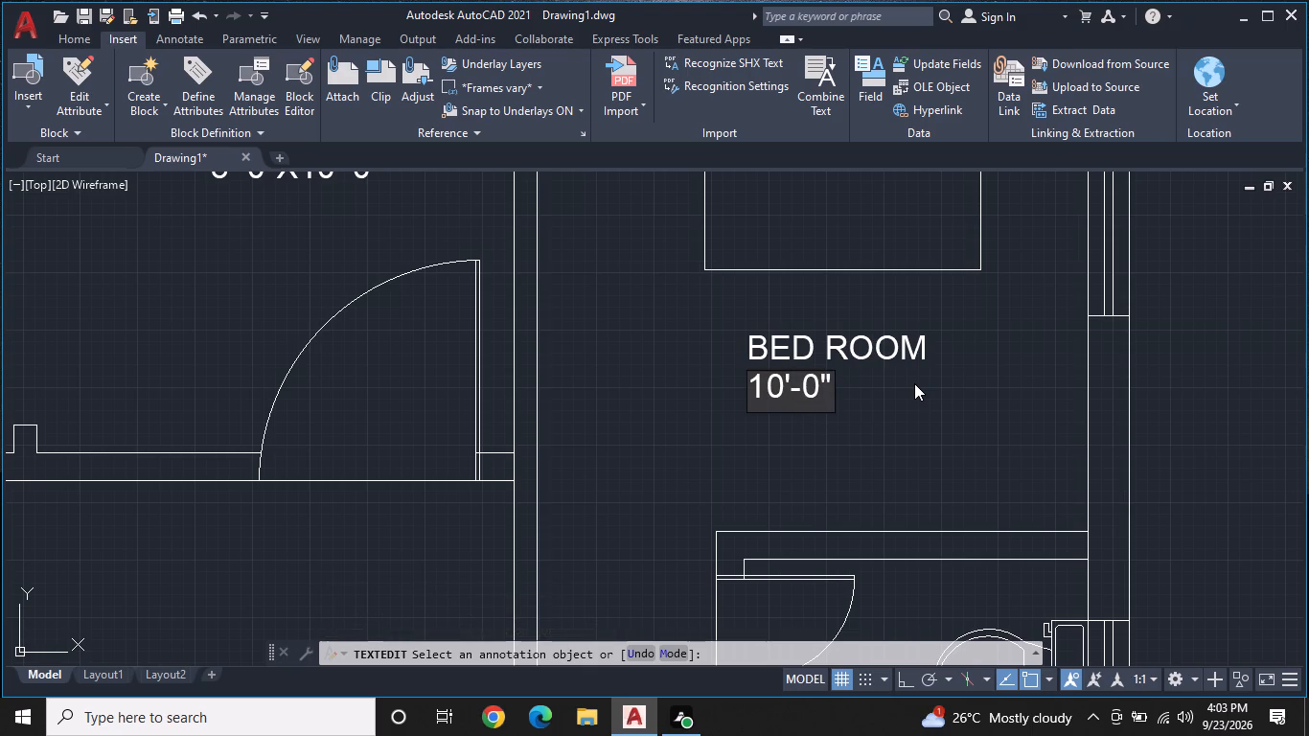
key(x)
text(11)
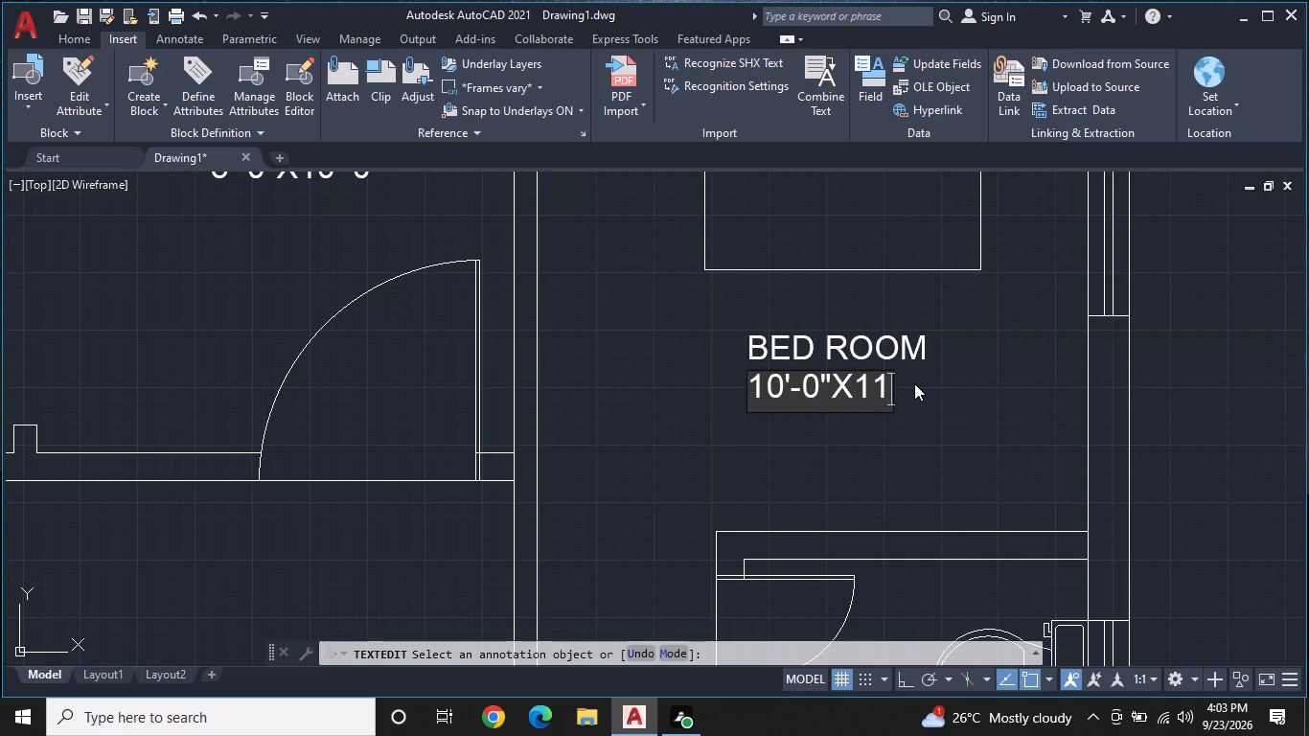
text('-)
text(5")
key(Return)
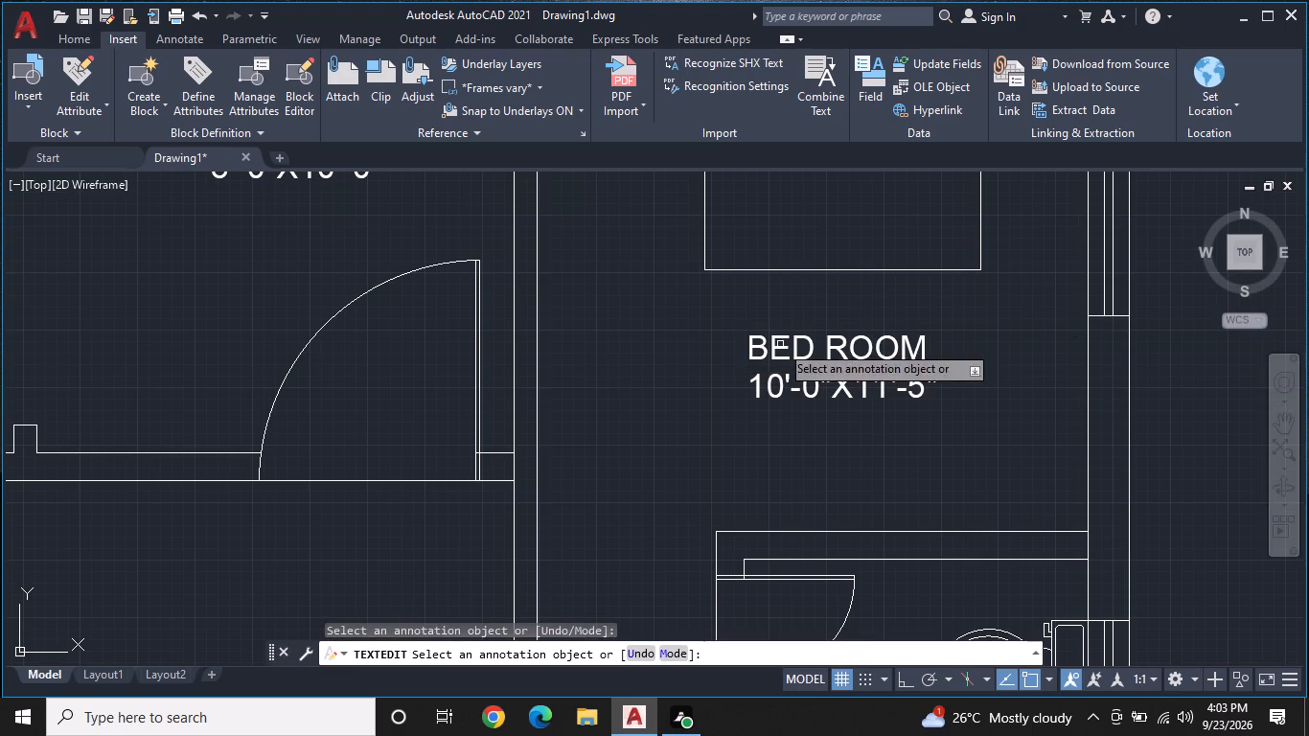
Change the name line of the KITCHEN label in the room directly east of the kitchen to DINING.
scroll(781, 354, down, 1)
middle_drag(491, 307, 664, 418)
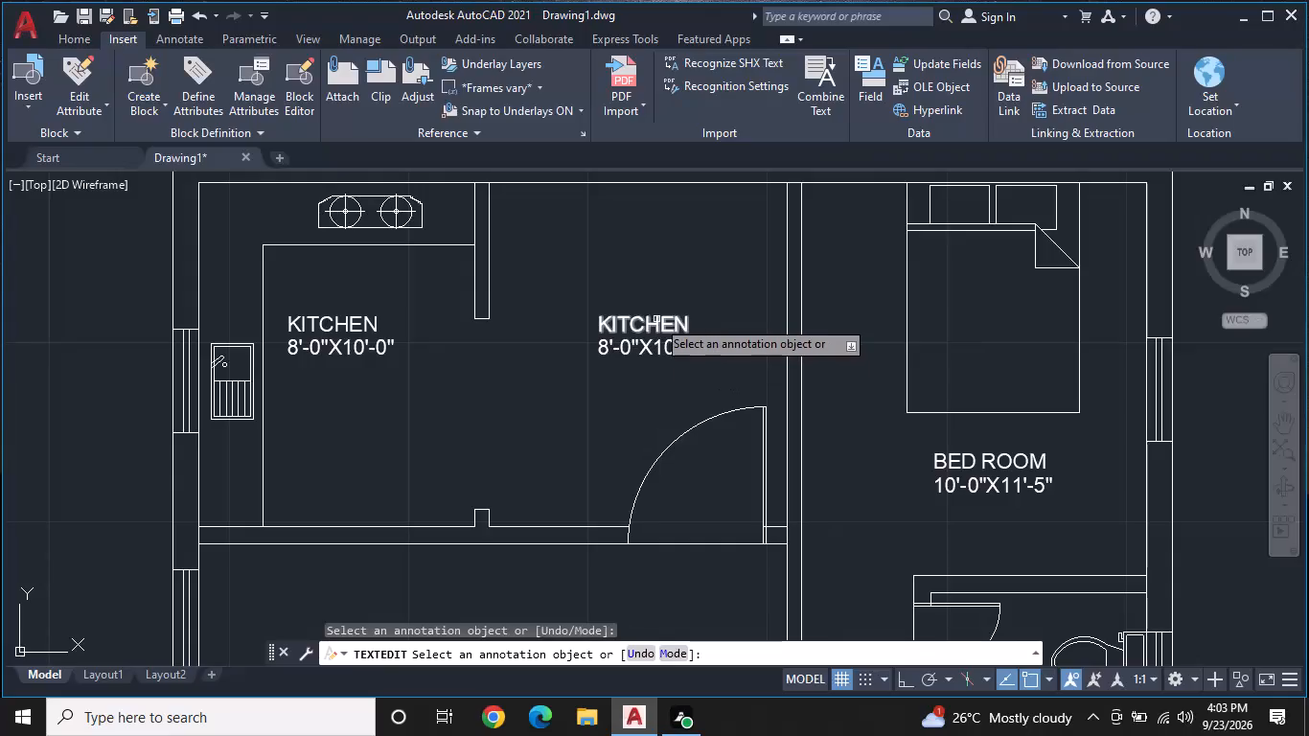
double_click(656, 319)
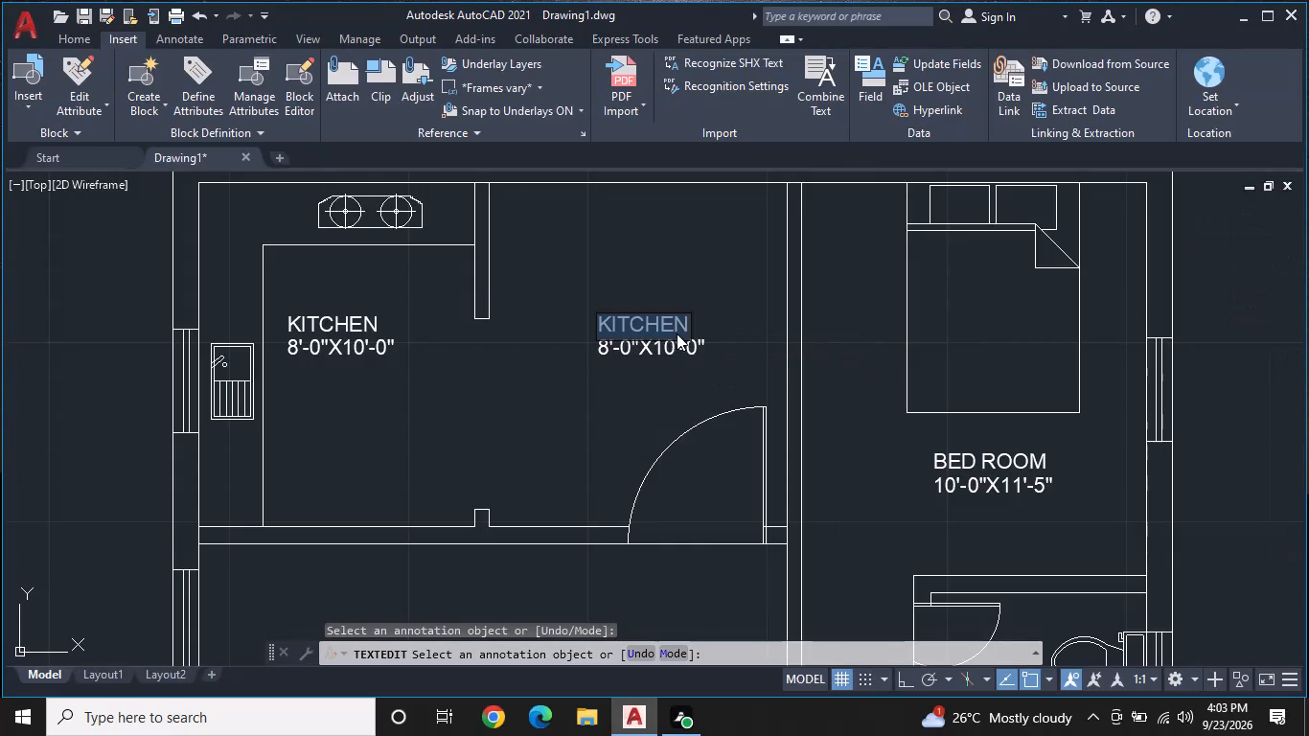
key(BackSpace)
text(DINING)
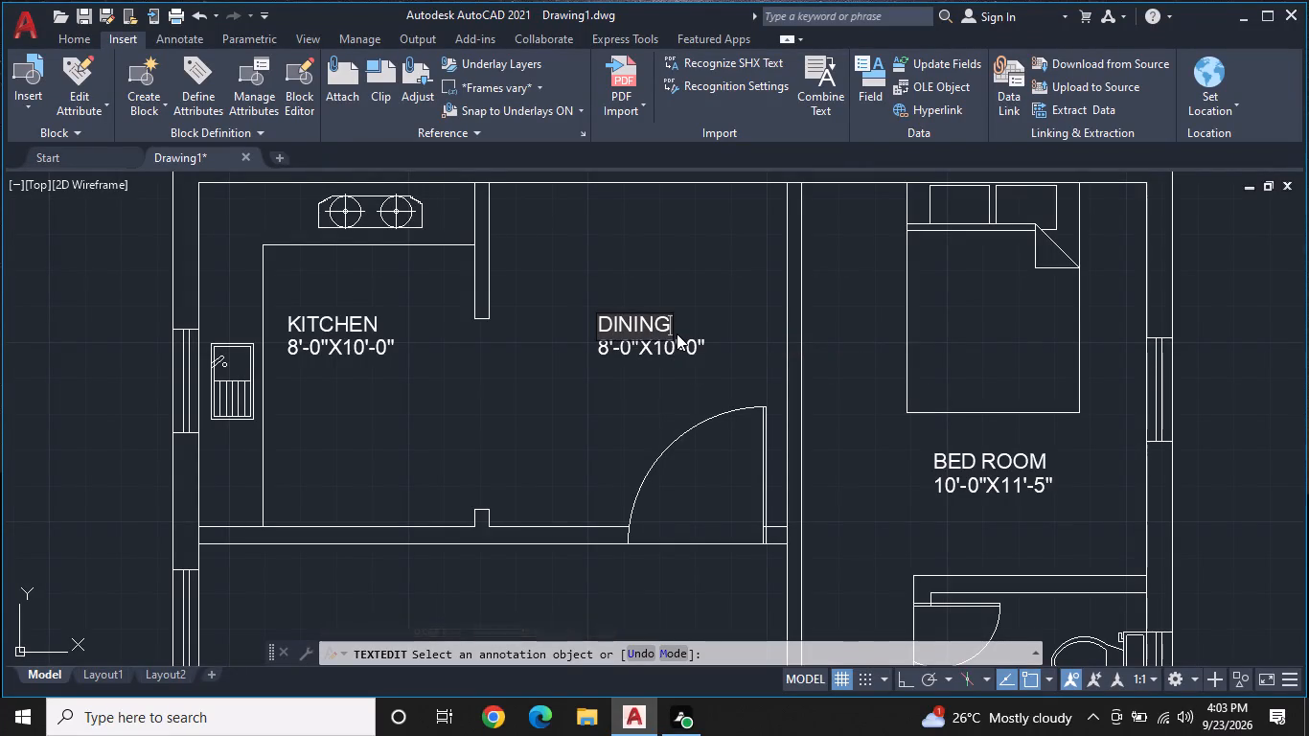
Replace the size line under the DINING label with 8'-8"X10'-0".
double_click(672, 348)
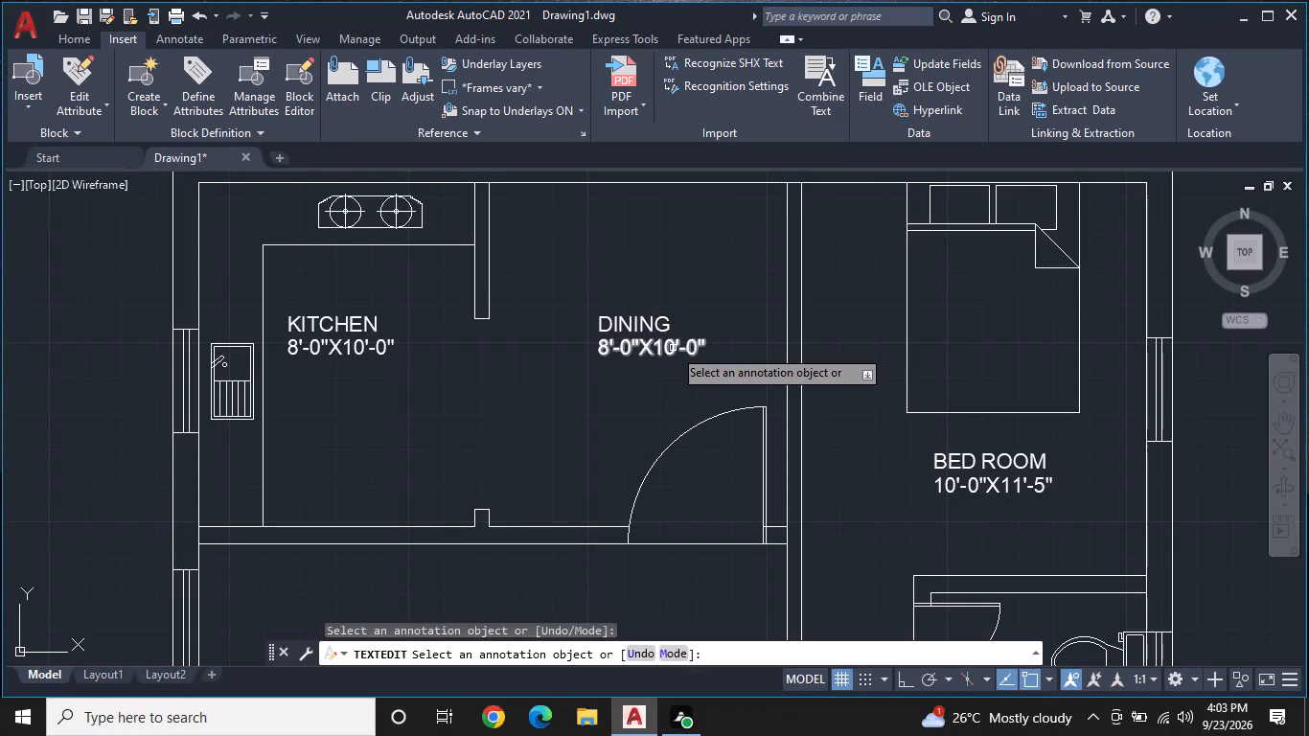
click(673, 348)
key(BackSpace)
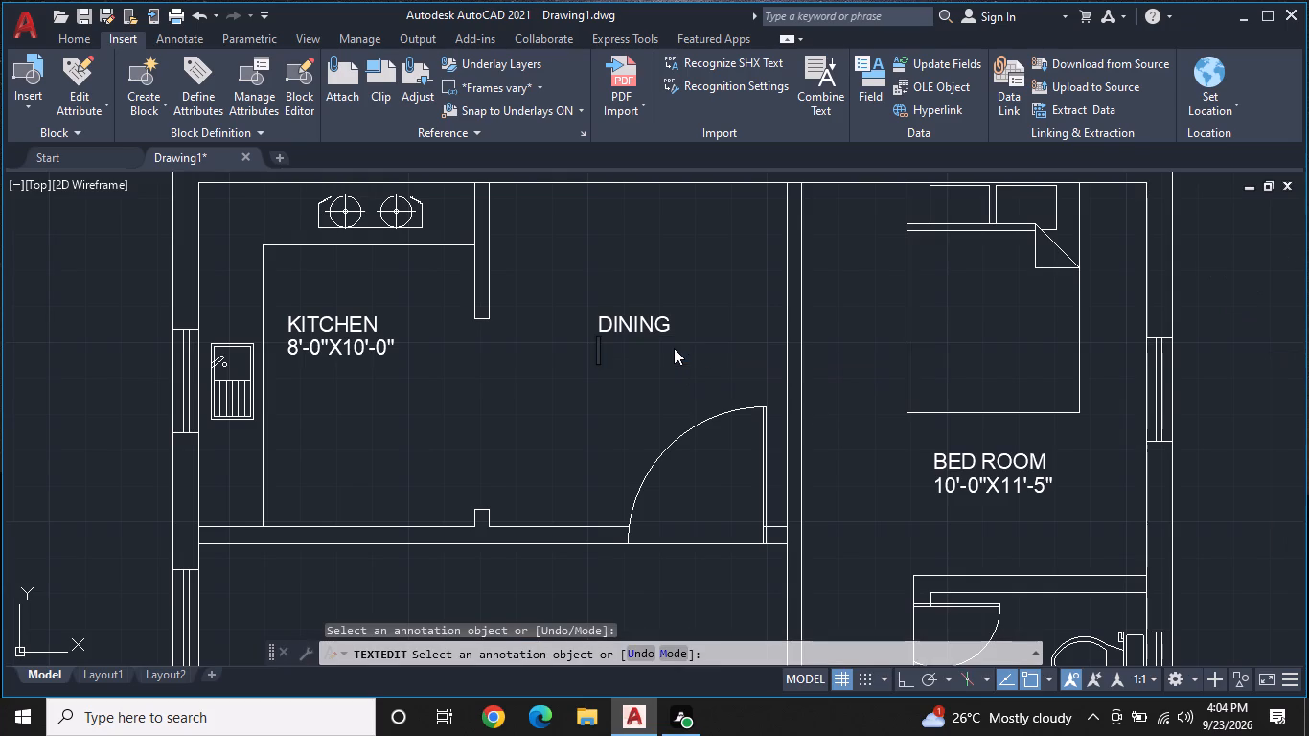
text(8'-8')
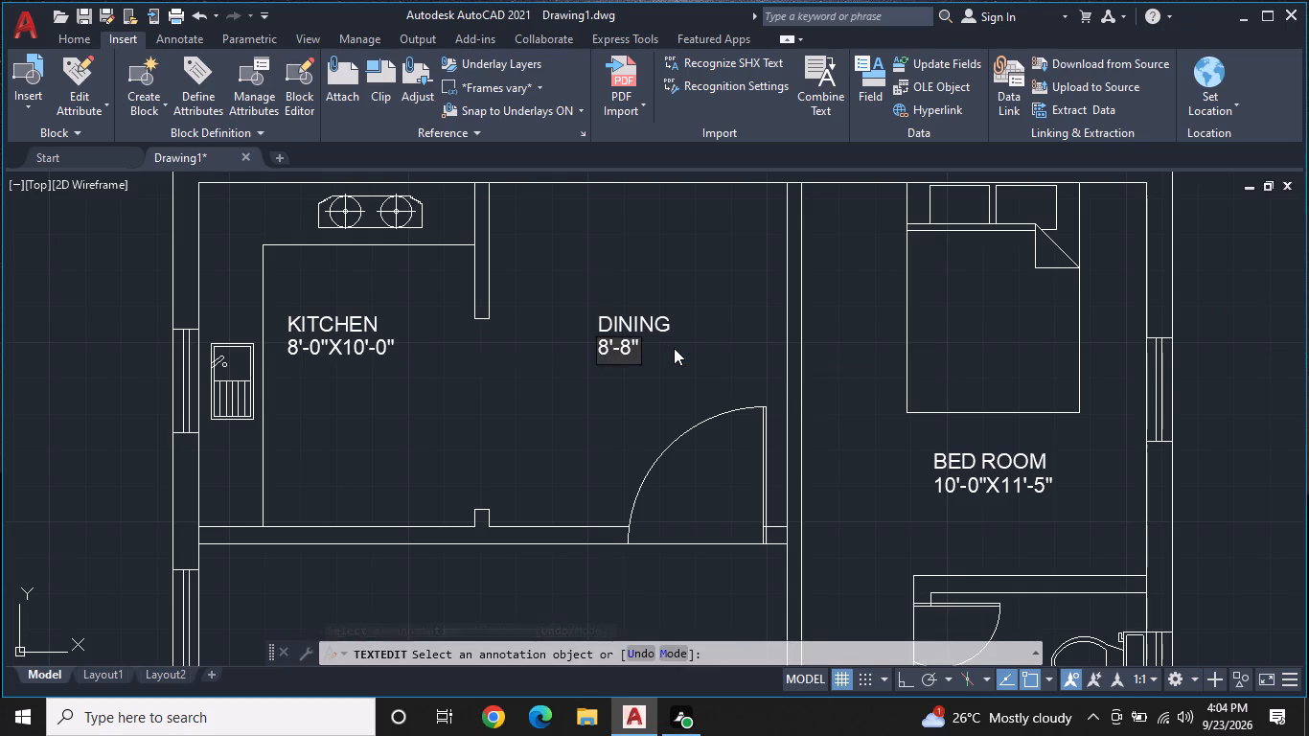
key(x)
text(10)
key(apostrophe)
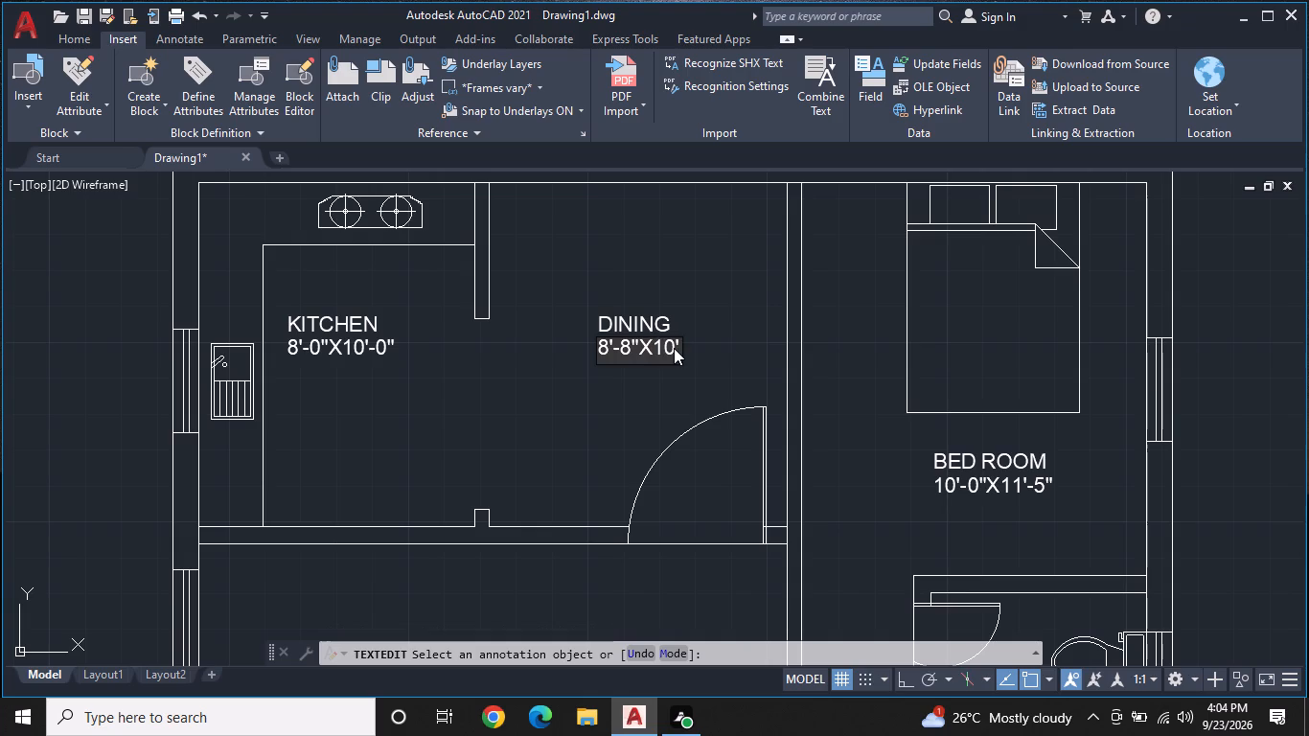
text(-0")
key(Return)
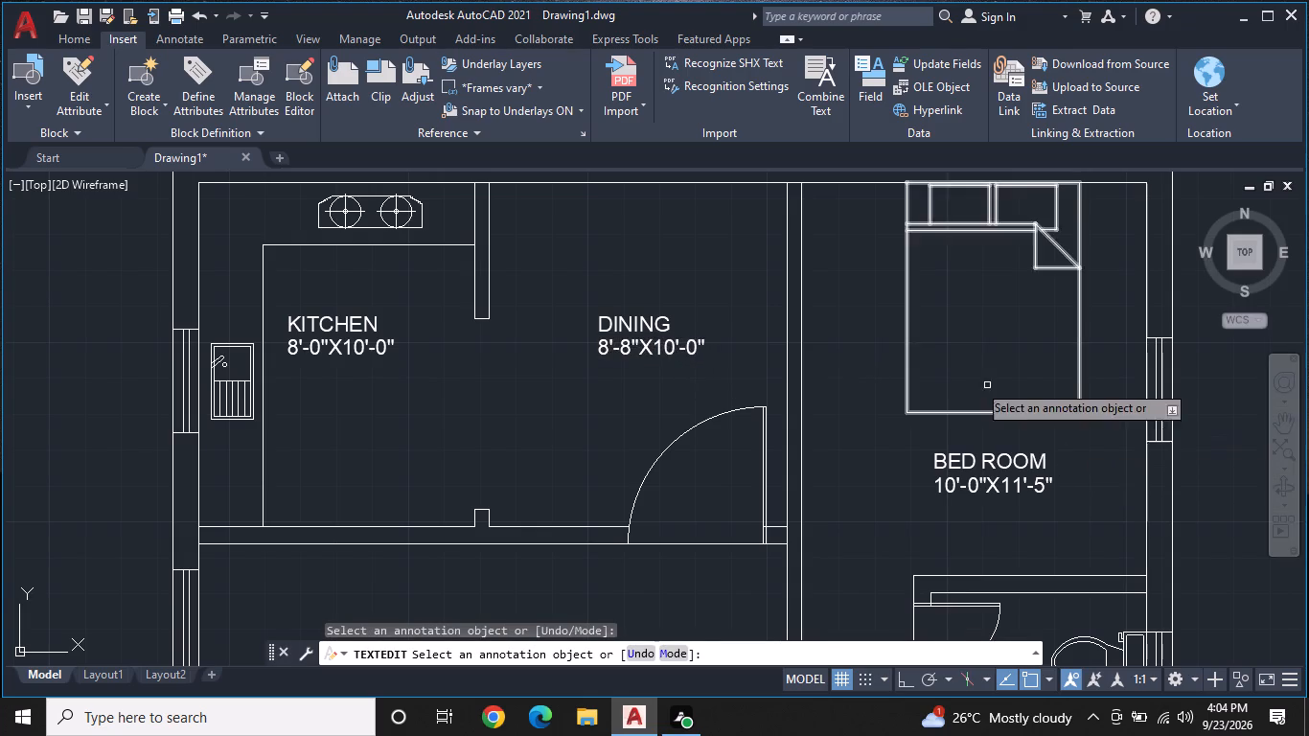
Review the room labels across the floor plan, from the kitchen and bedrooms down to the parking, porch and stairs.
scroll(942, 397, down, 1)
middle_drag(885, 475, 899, 416)
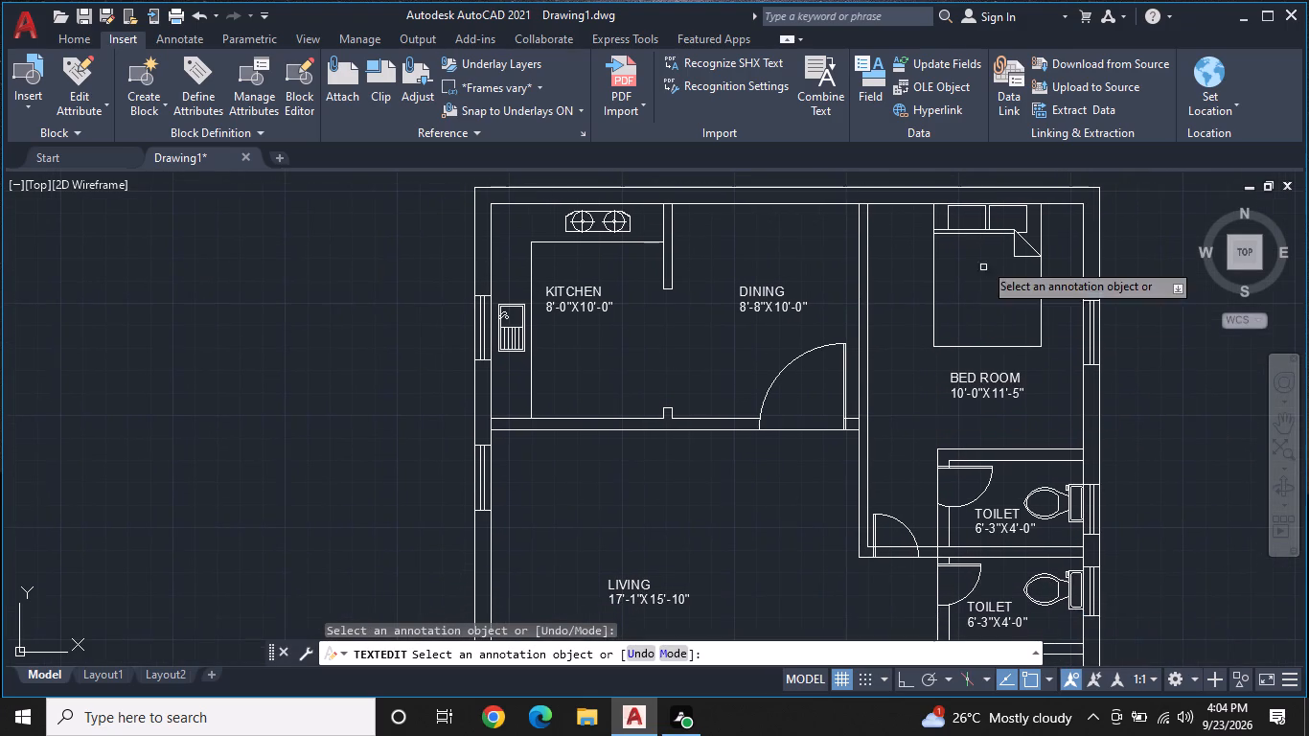
scroll(849, 376, down, 1)
middle_drag(835, 488, 720, 361)
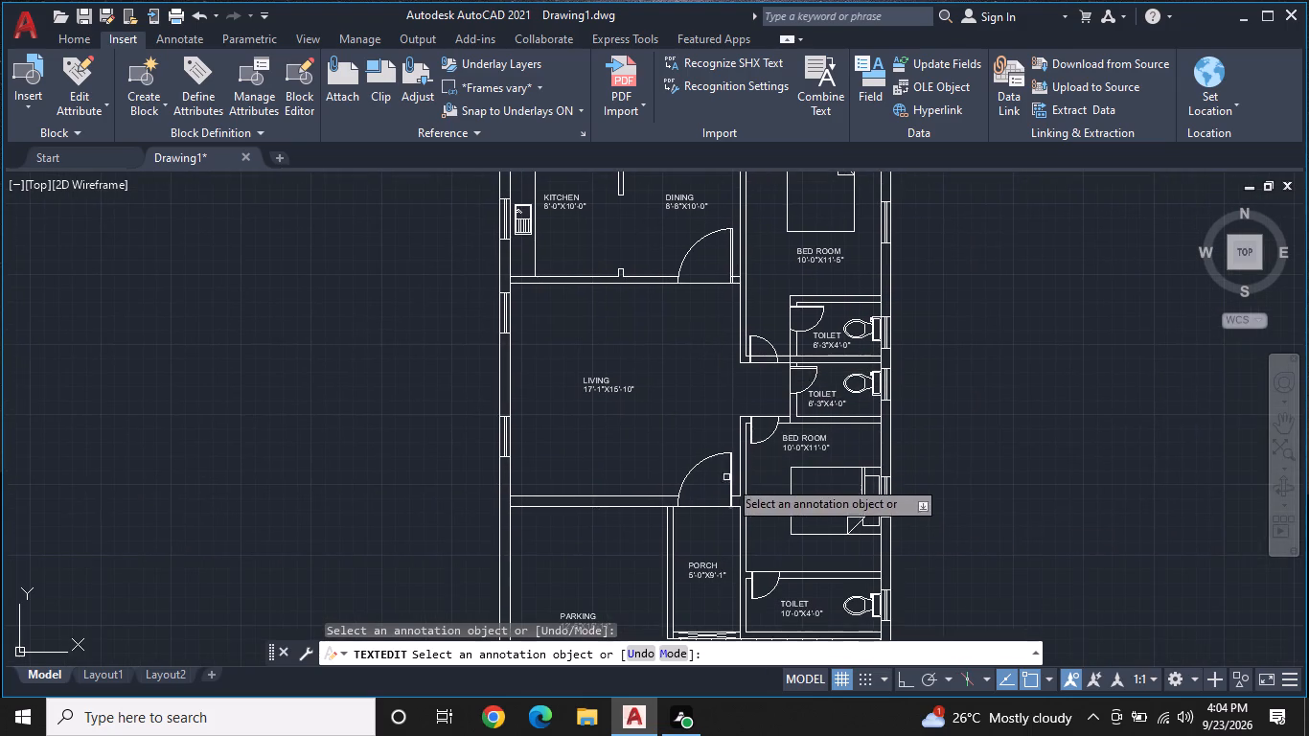
middle_drag(728, 483, 735, 418)
middle_drag(745, 393, 764, 348)
middle_drag(735, 510, 739, 505)
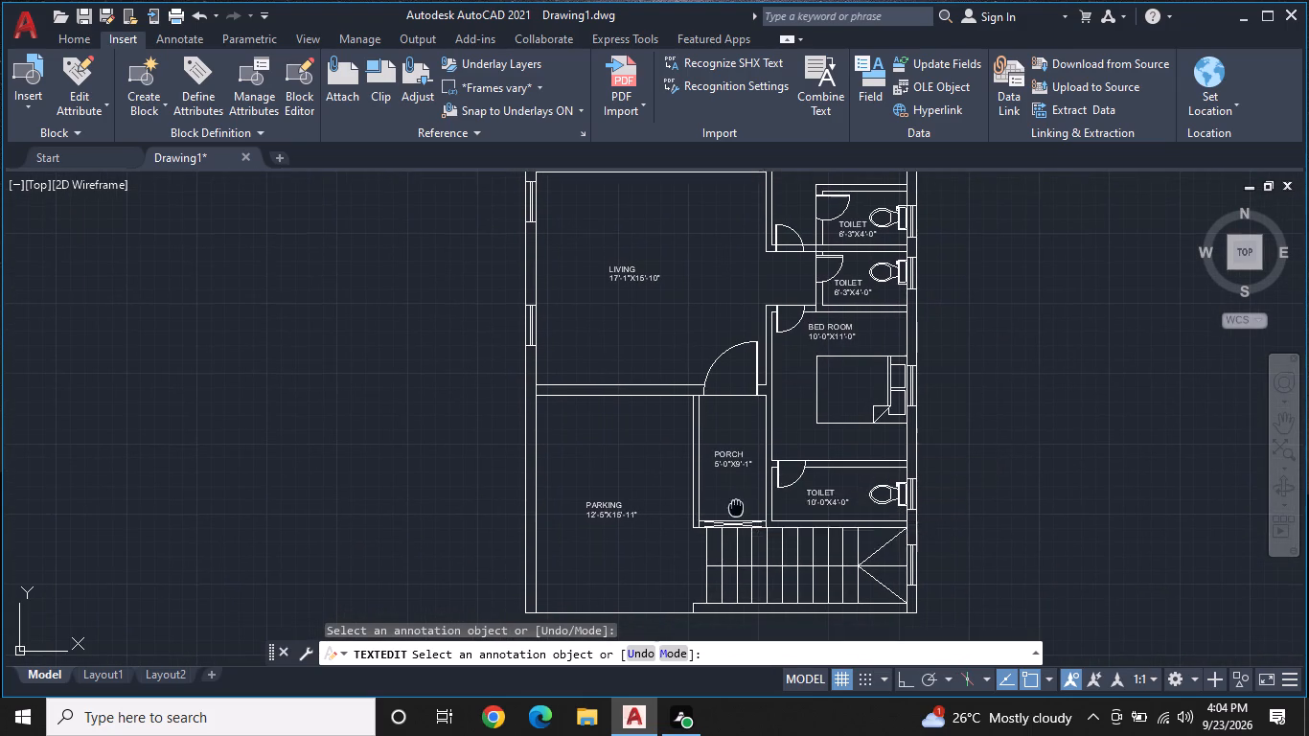
middle_drag(739, 505, 794, 379)
middle_drag(739, 497, 866, 492)
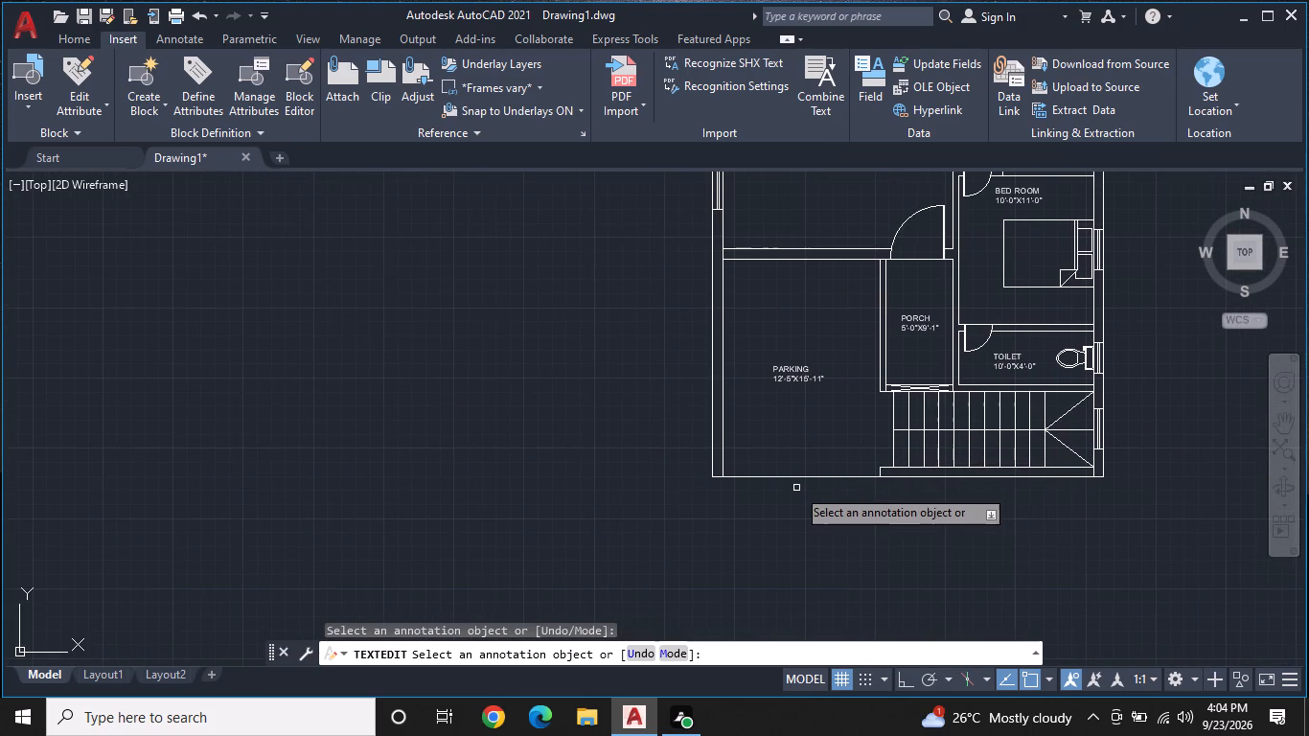
scroll(796, 488, up, 1)
middle_drag(855, 385, 833, 409)
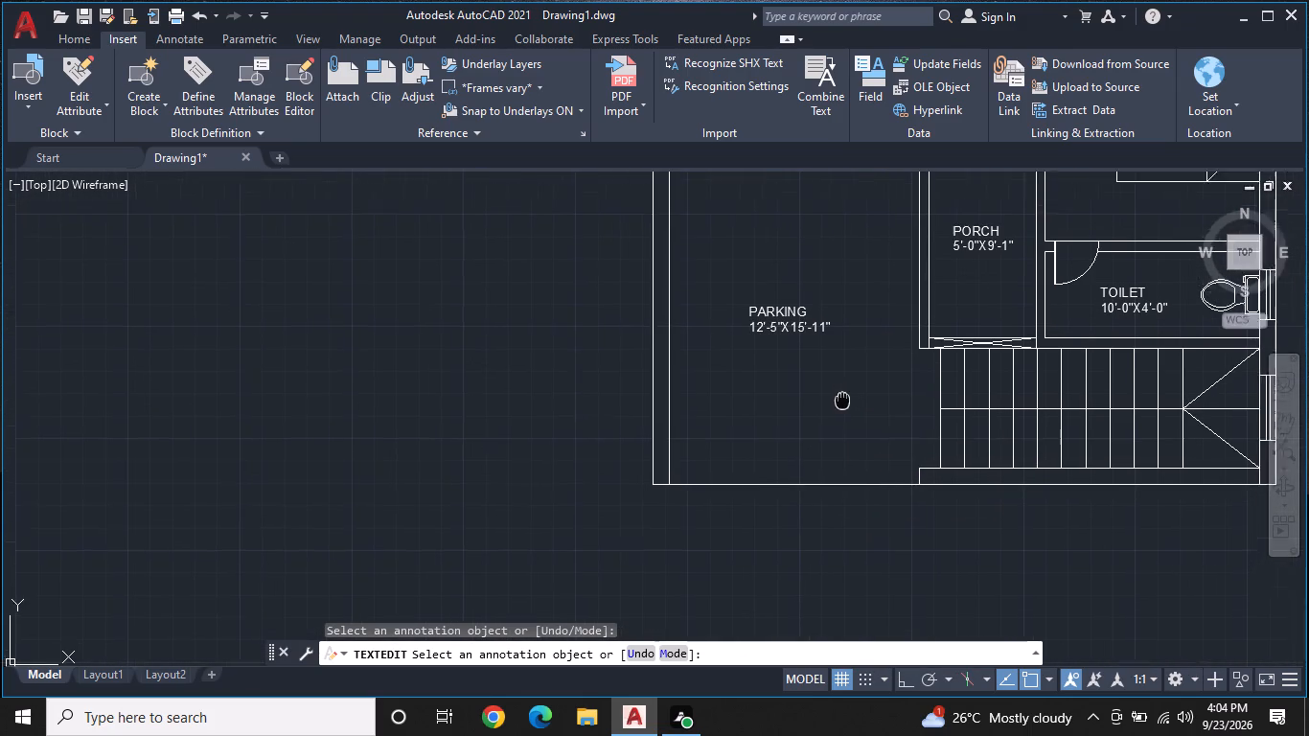
middle_drag(833, 409, 818, 424)
scroll(785, 442, down, 1)
middle_drag(787, 338, 797, 471)
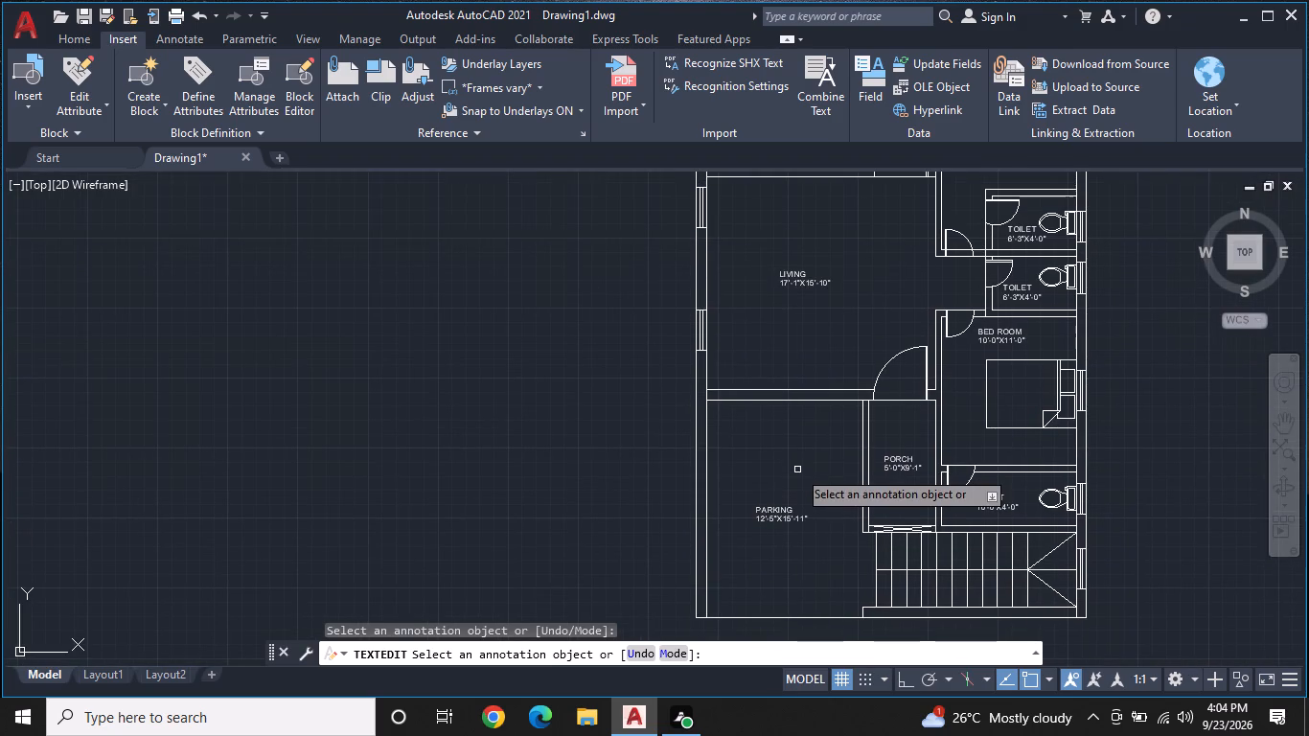
middle_drag(797, 470, 765, 415)
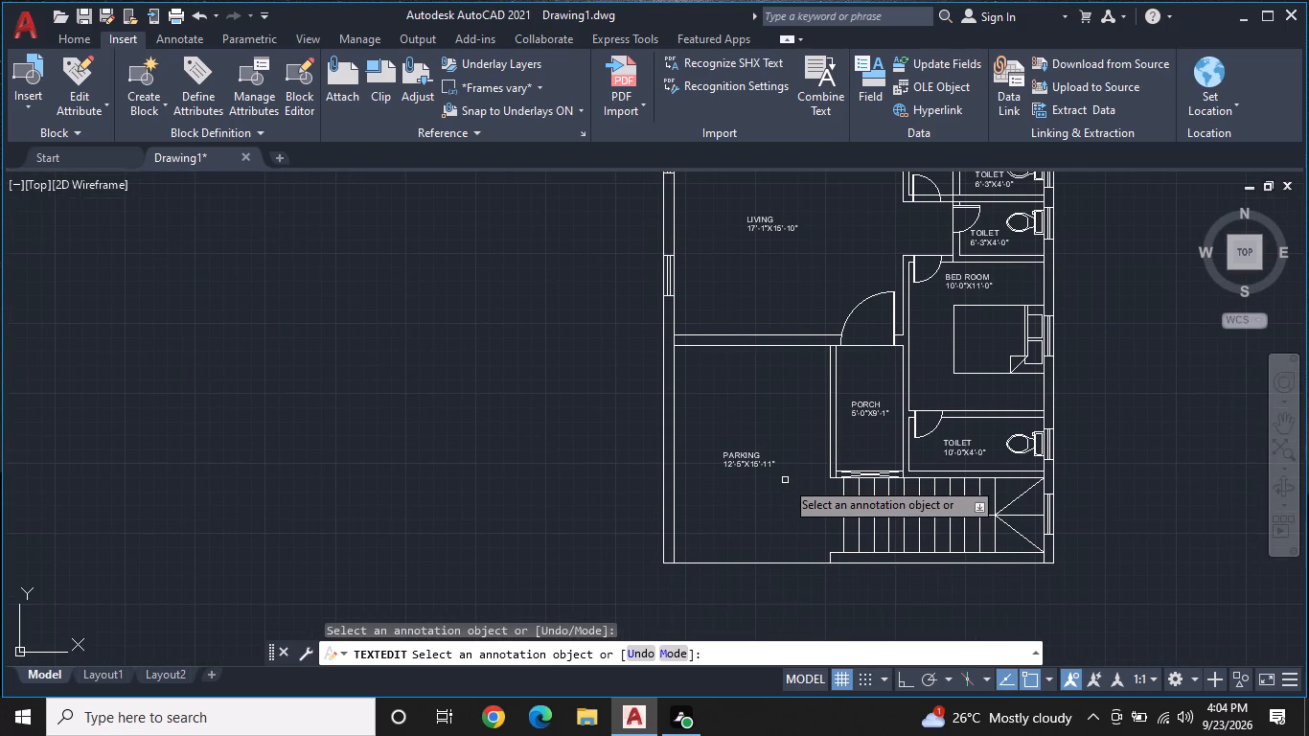
middle_drag(792, 527, 838, 472)
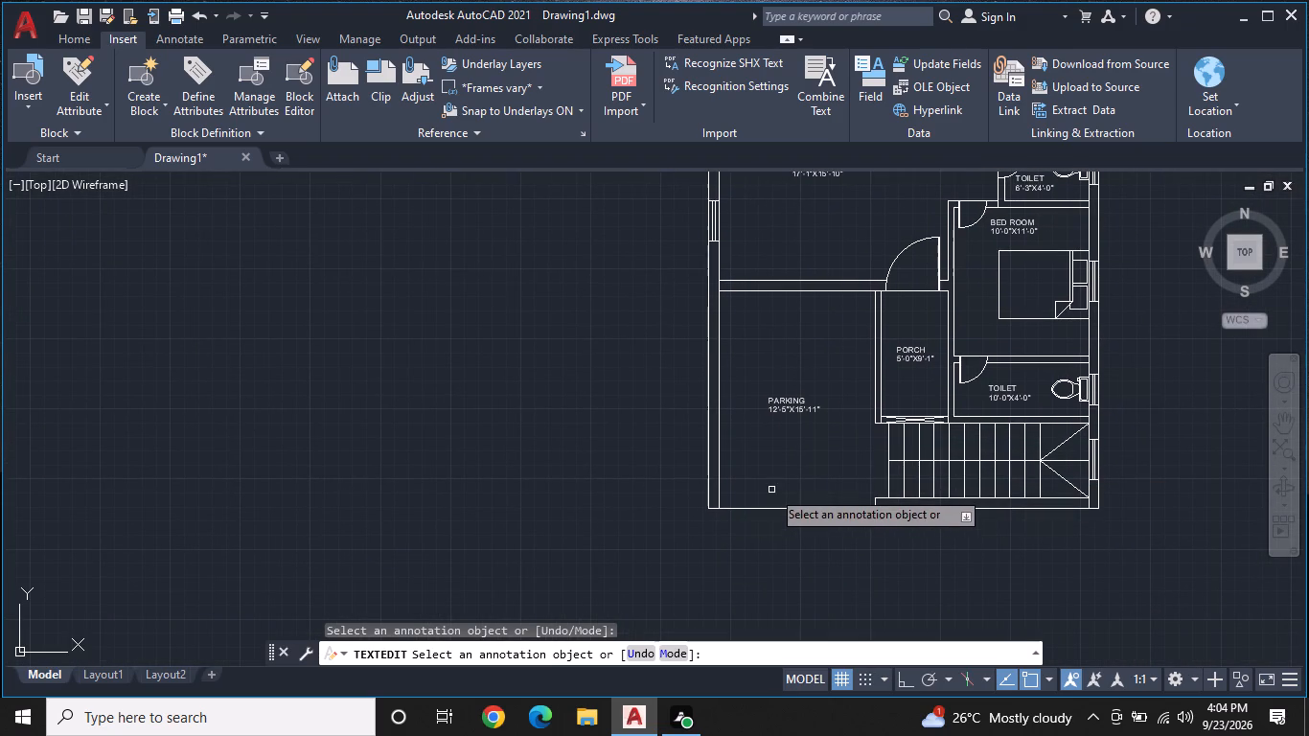
key(Escape)
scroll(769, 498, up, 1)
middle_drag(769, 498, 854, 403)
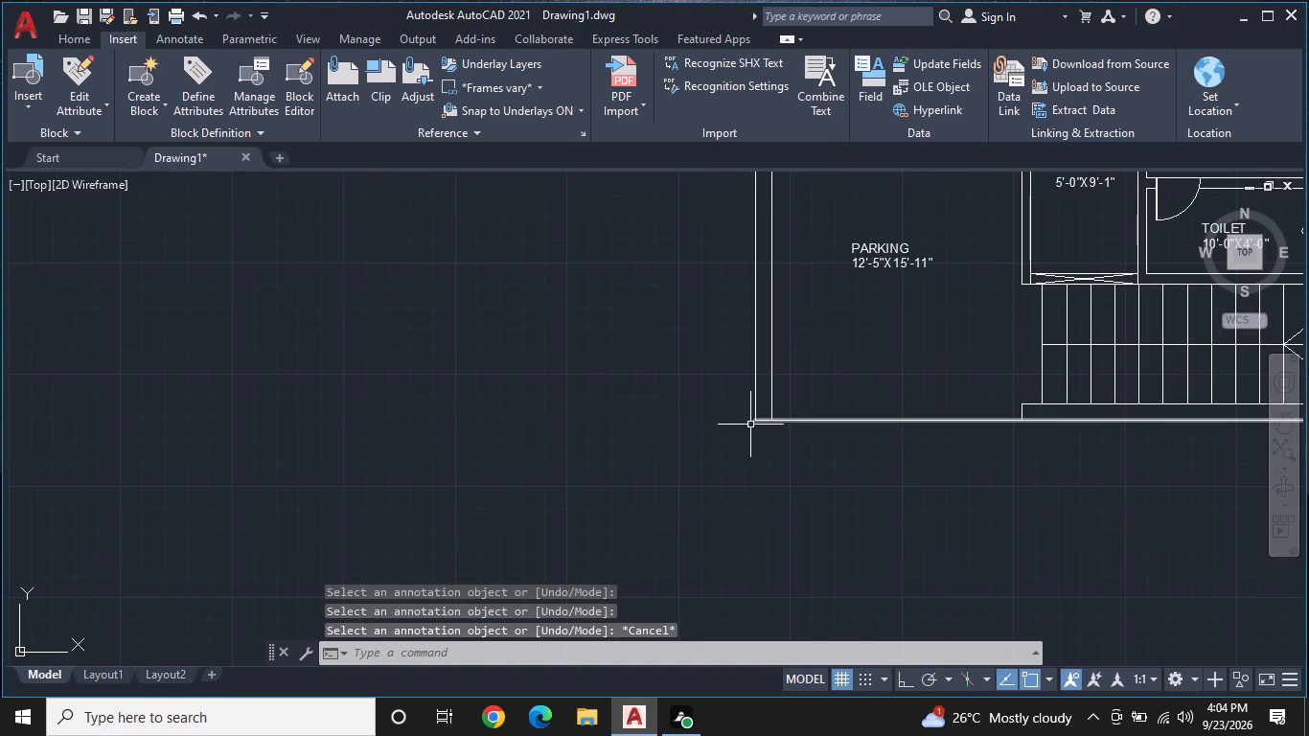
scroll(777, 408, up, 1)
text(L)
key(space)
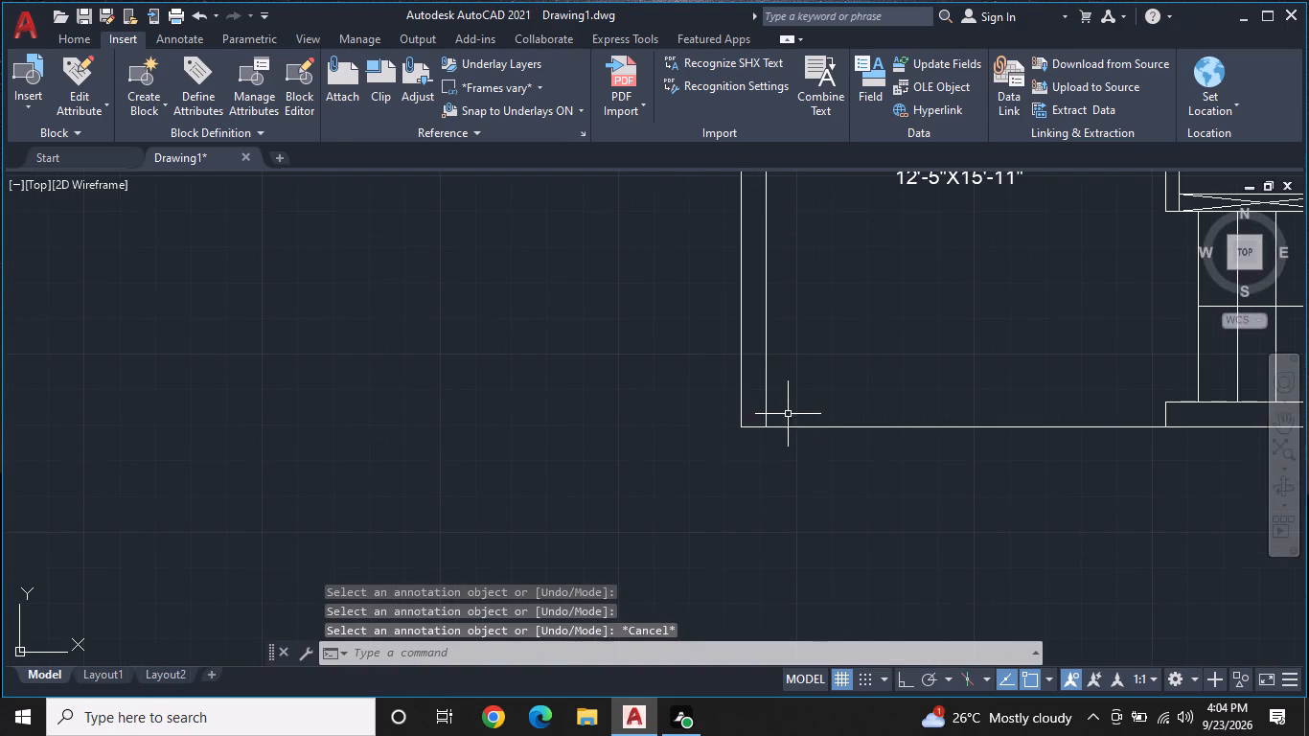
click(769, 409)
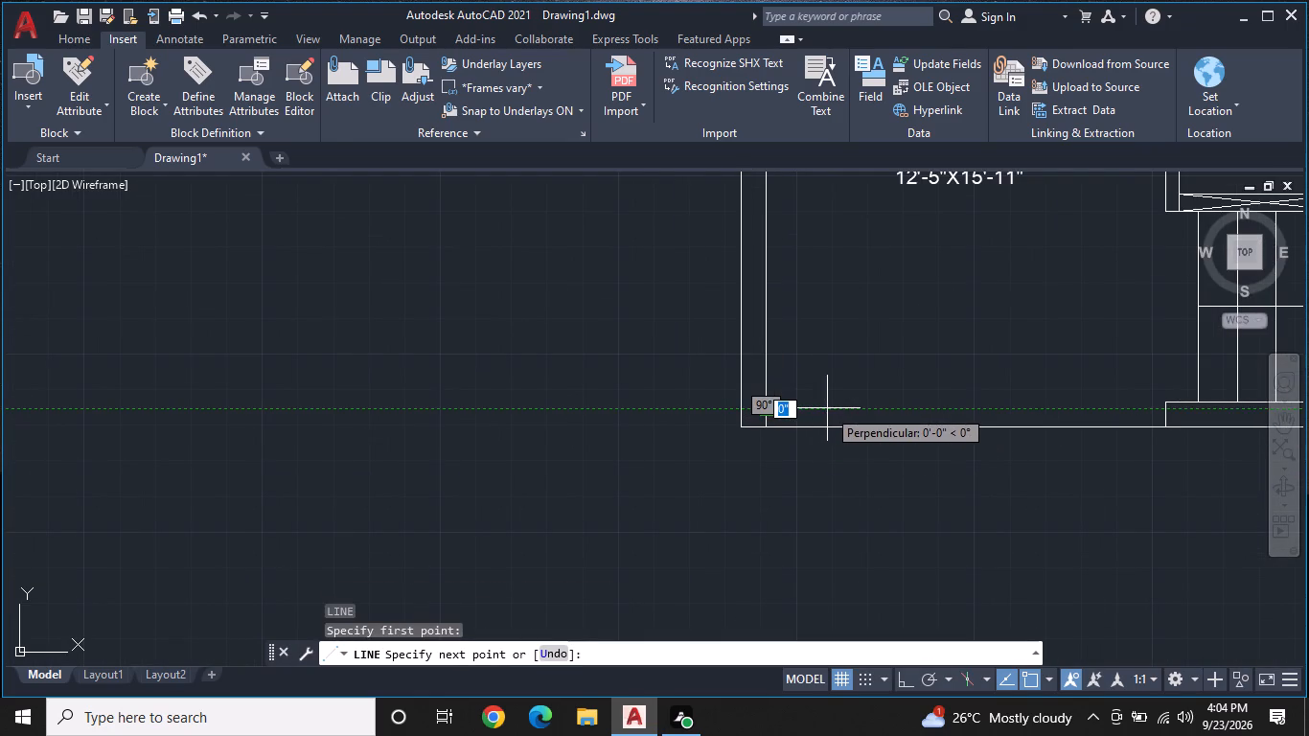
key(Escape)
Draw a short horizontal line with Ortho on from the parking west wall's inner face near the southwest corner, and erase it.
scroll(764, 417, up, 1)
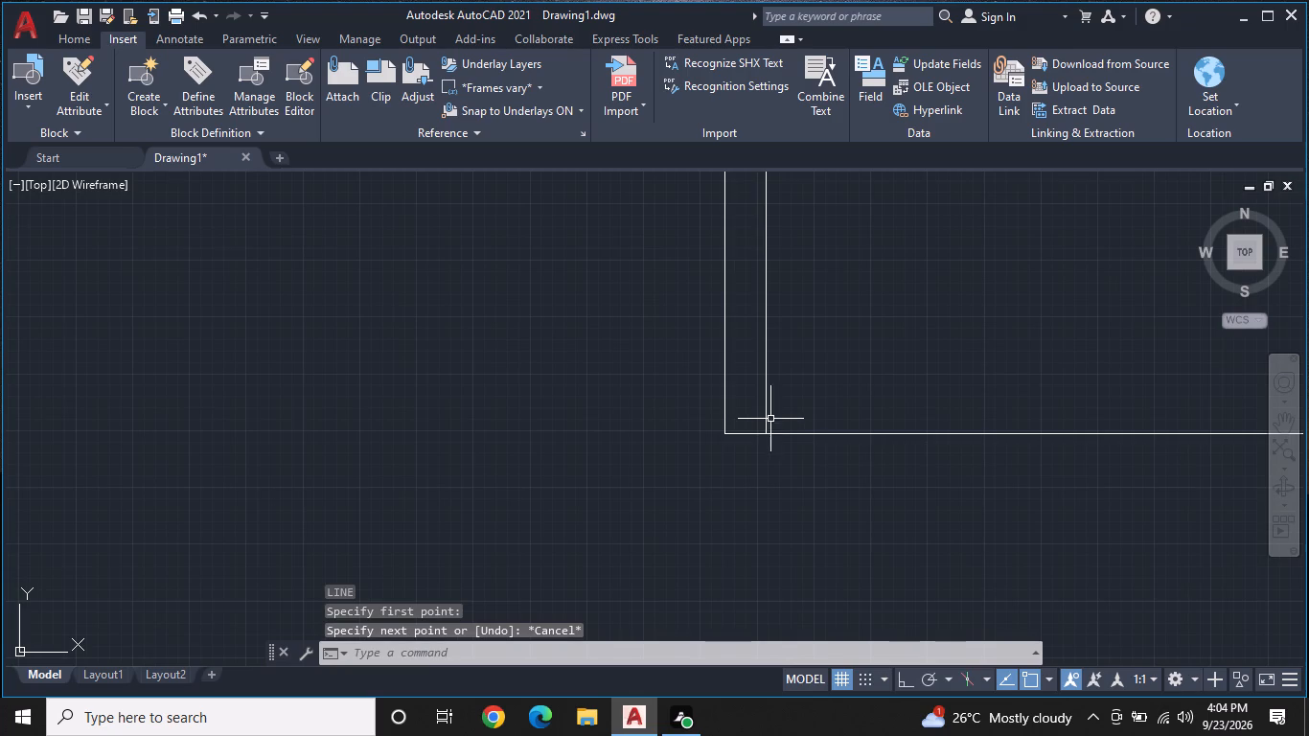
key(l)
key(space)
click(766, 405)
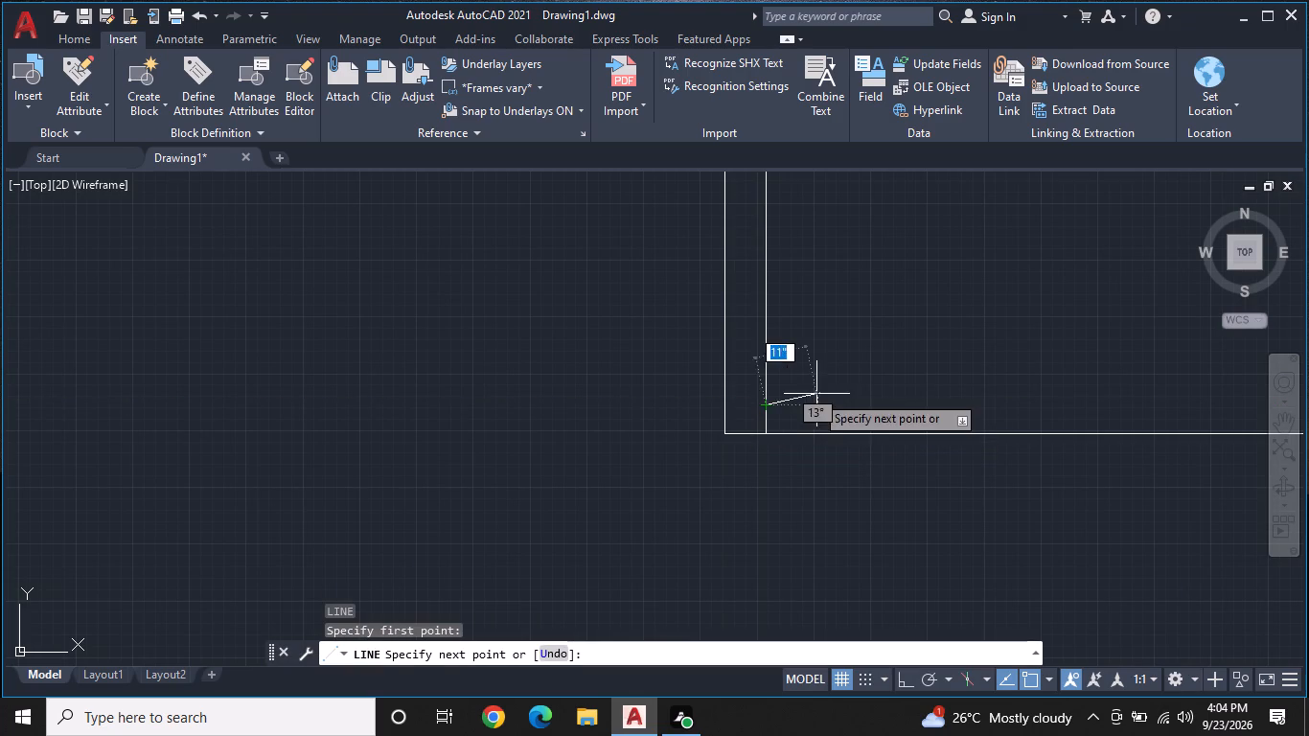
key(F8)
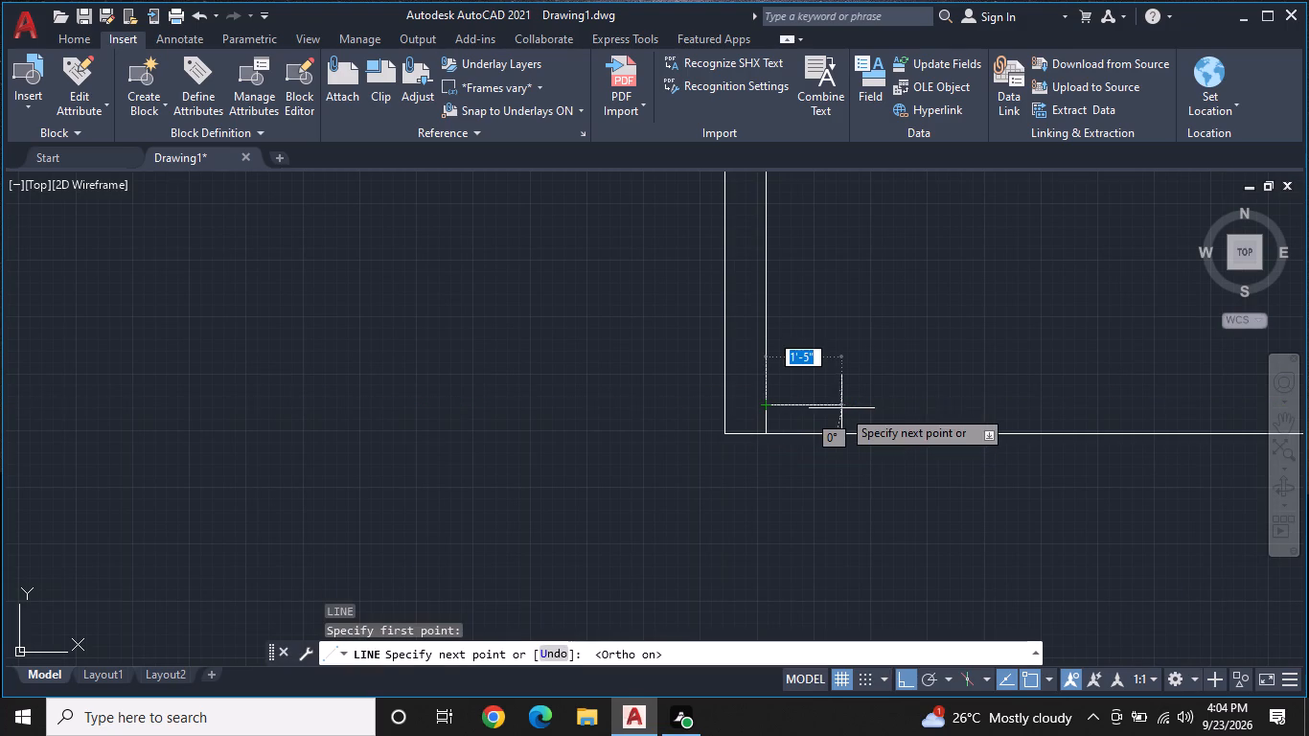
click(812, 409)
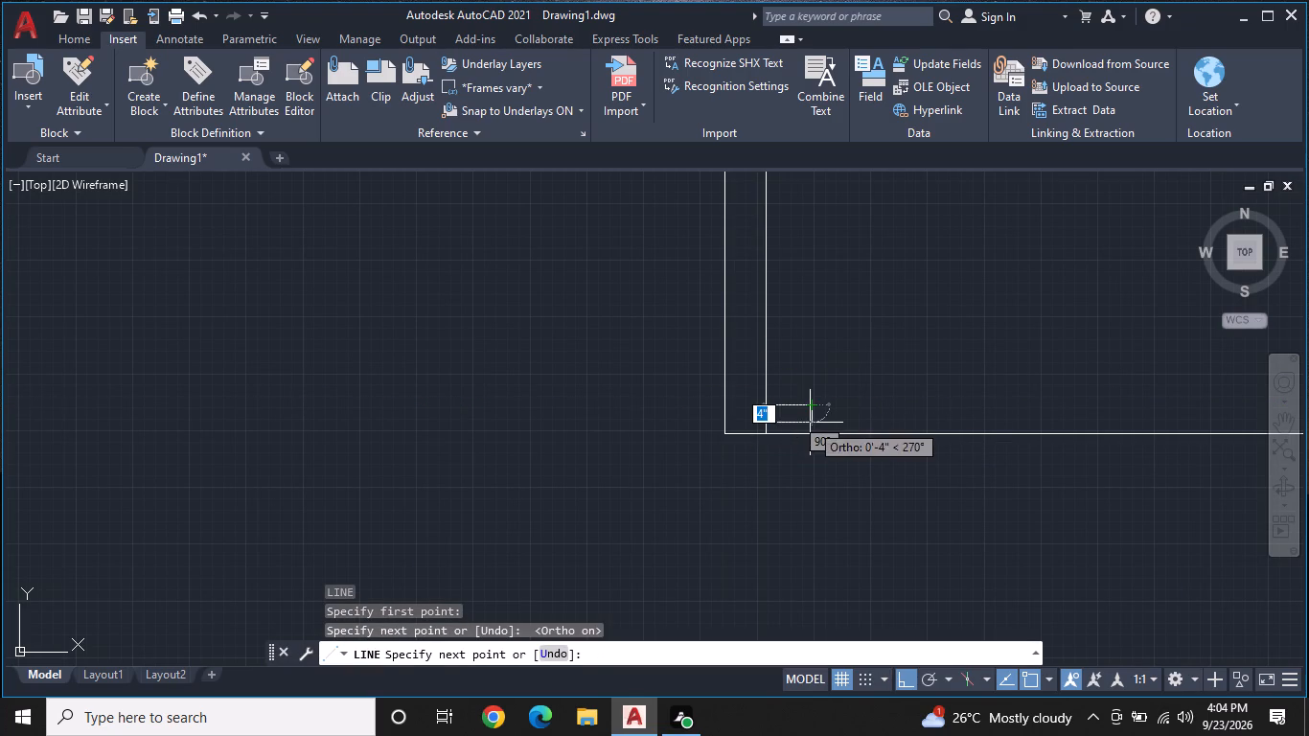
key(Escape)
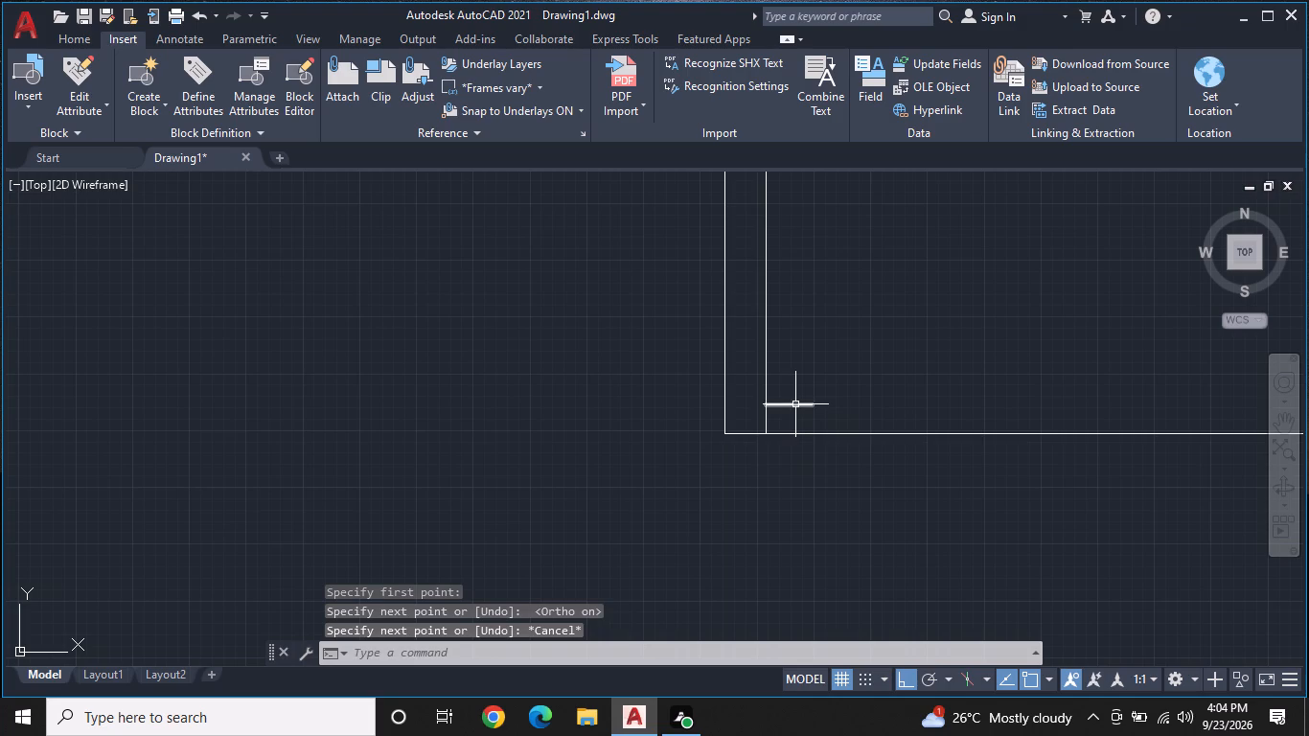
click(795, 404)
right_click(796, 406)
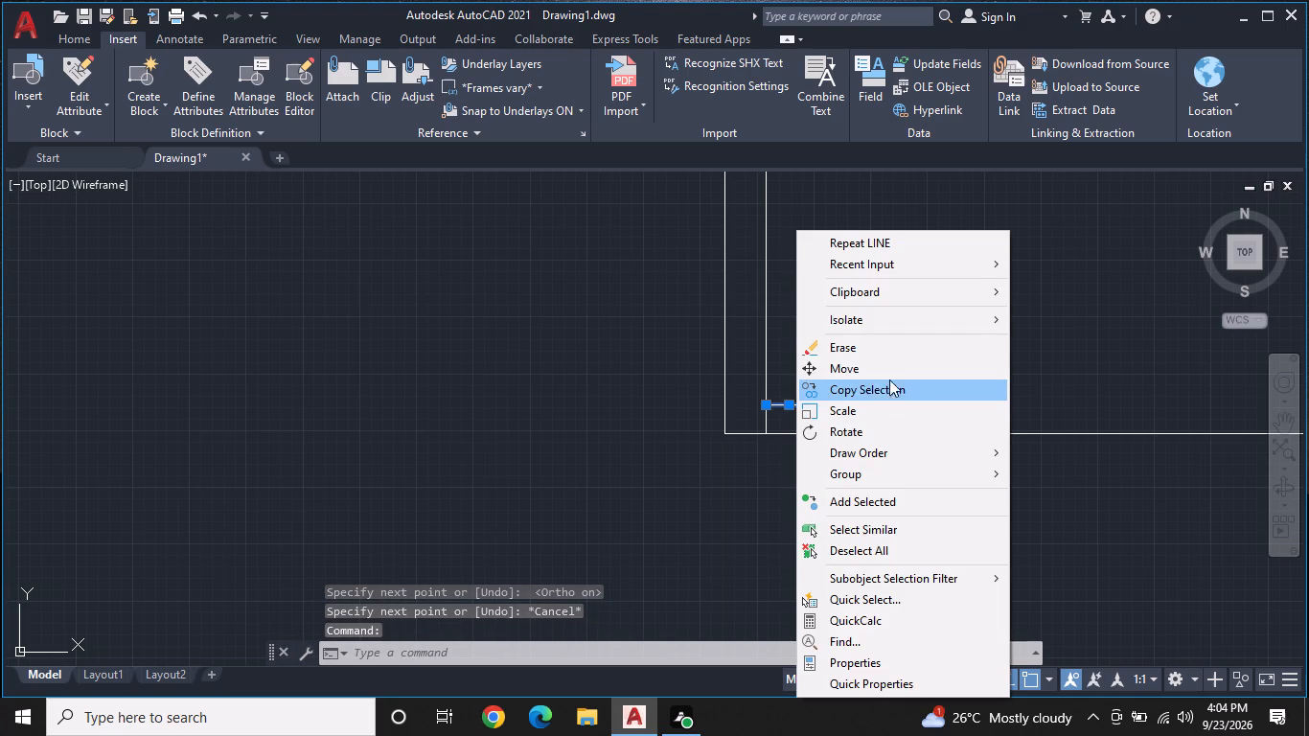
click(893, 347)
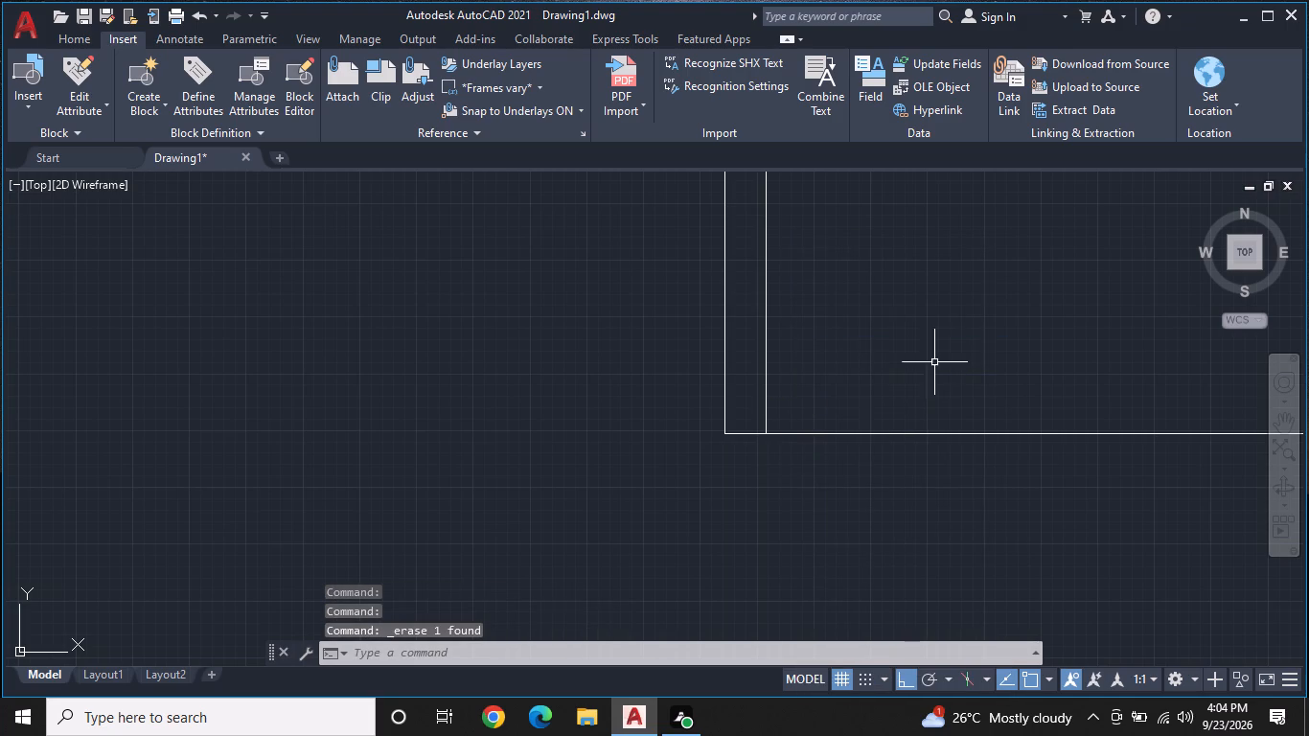
Draw a wall stub about 5" deep along the parking's south edge, extending west from the wall end beside the stairs.
middle_drag(934, 362, 697, 385)
middle_drag(1186, 389, 1032, 389)
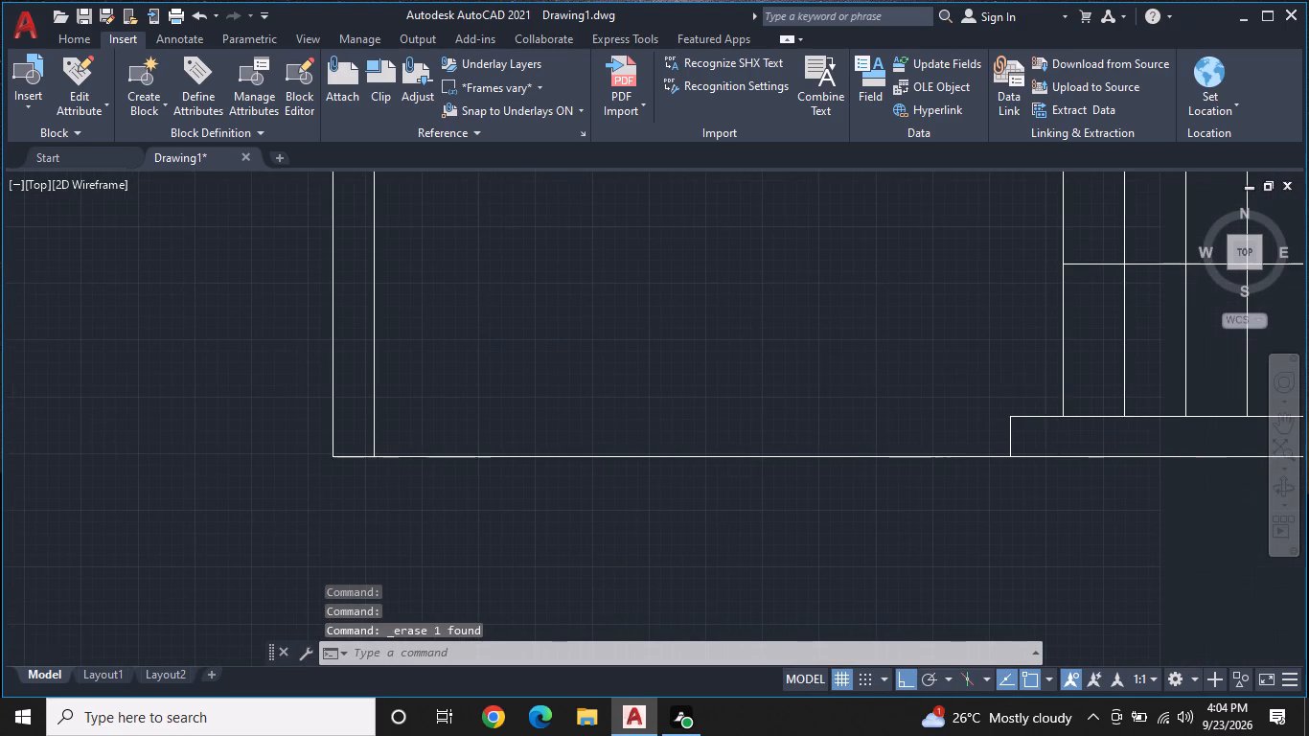
middle_drag(1005, 436, 987, 425)
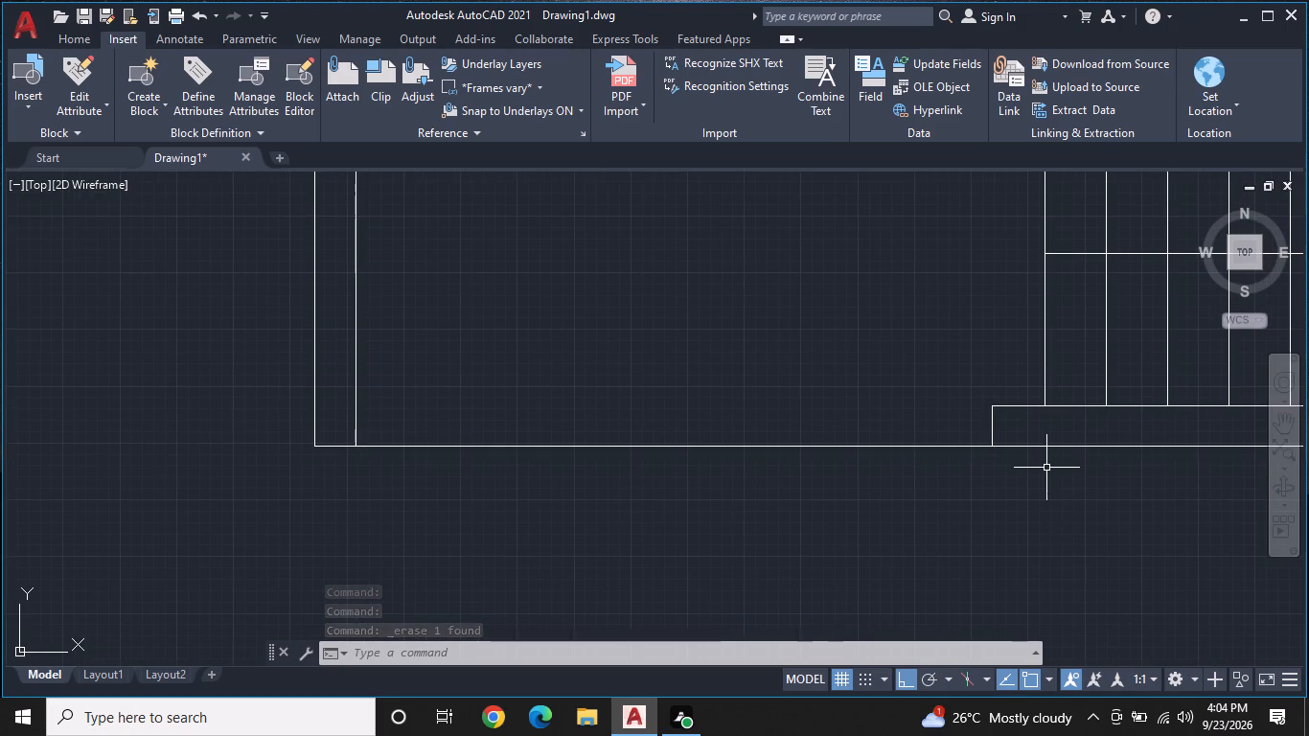
key(l)
key(space)
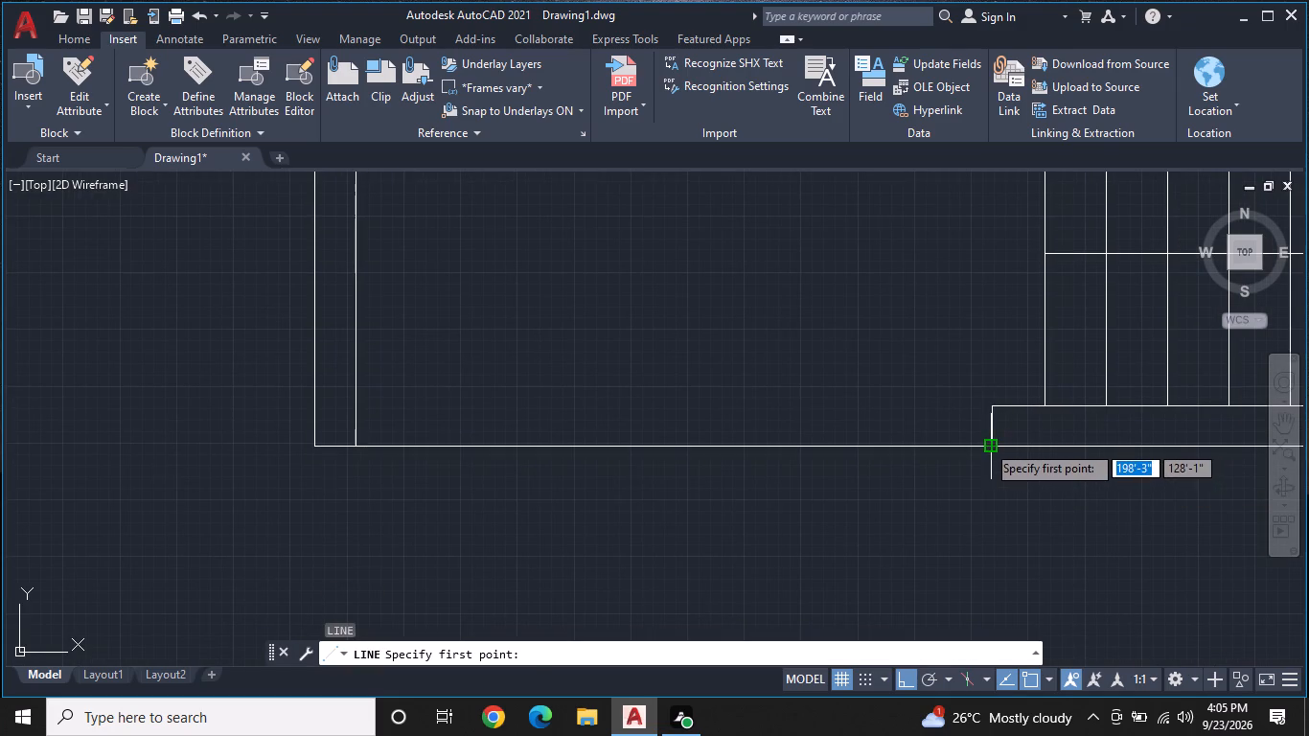
click(986, 444)
click(992, 430)
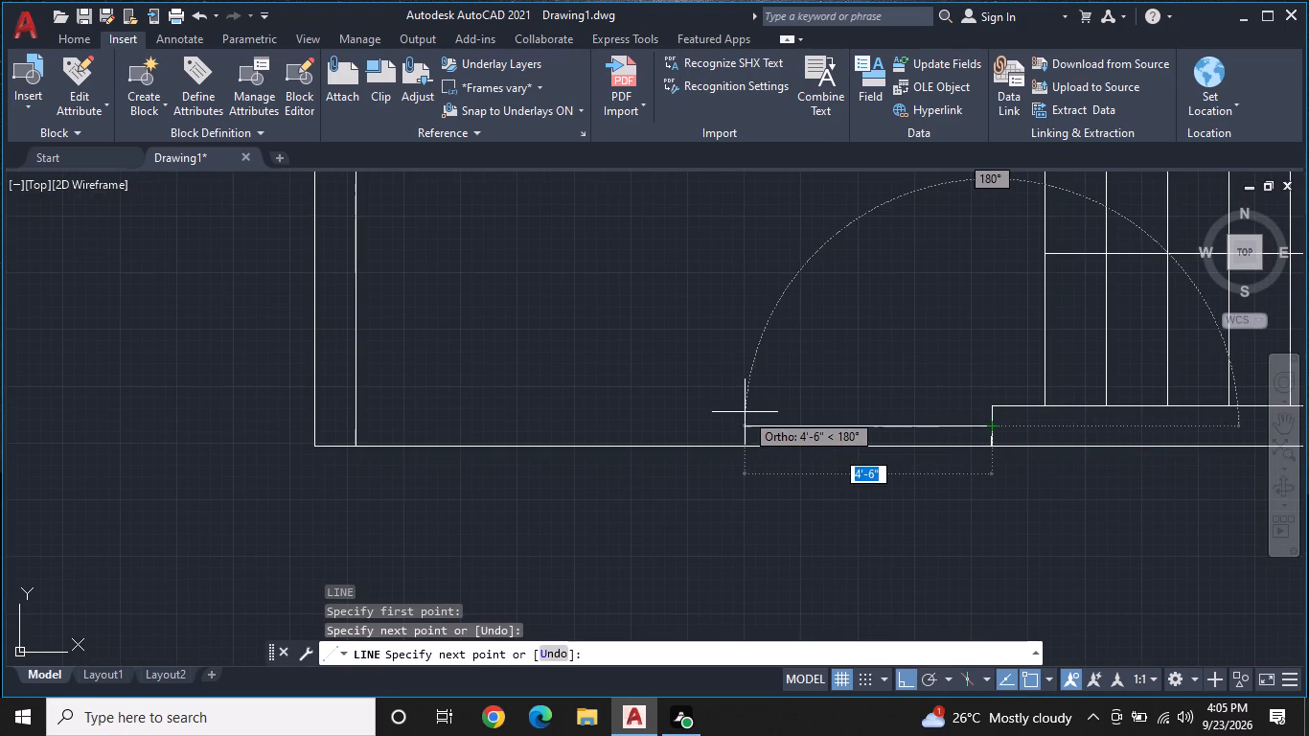
middle_drag(746, 414, 784, 417)
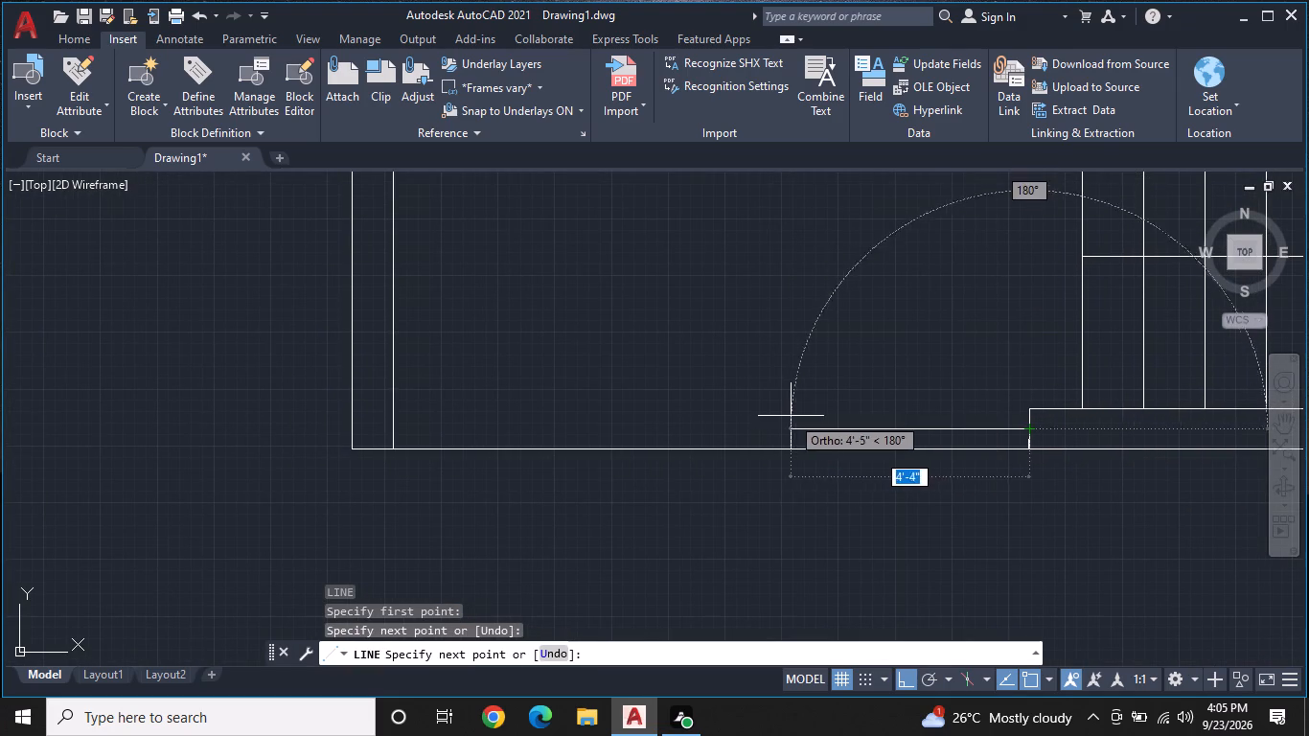
click(868, 425)
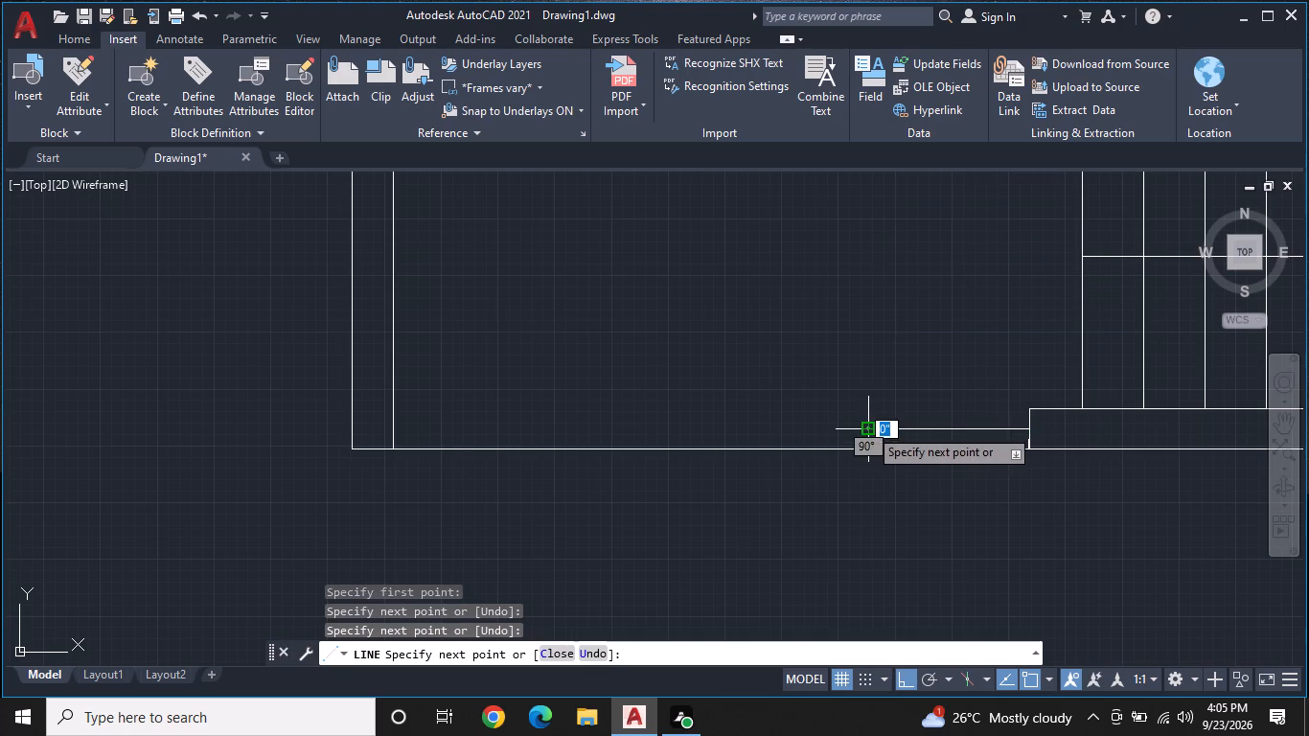
click(864, 448)
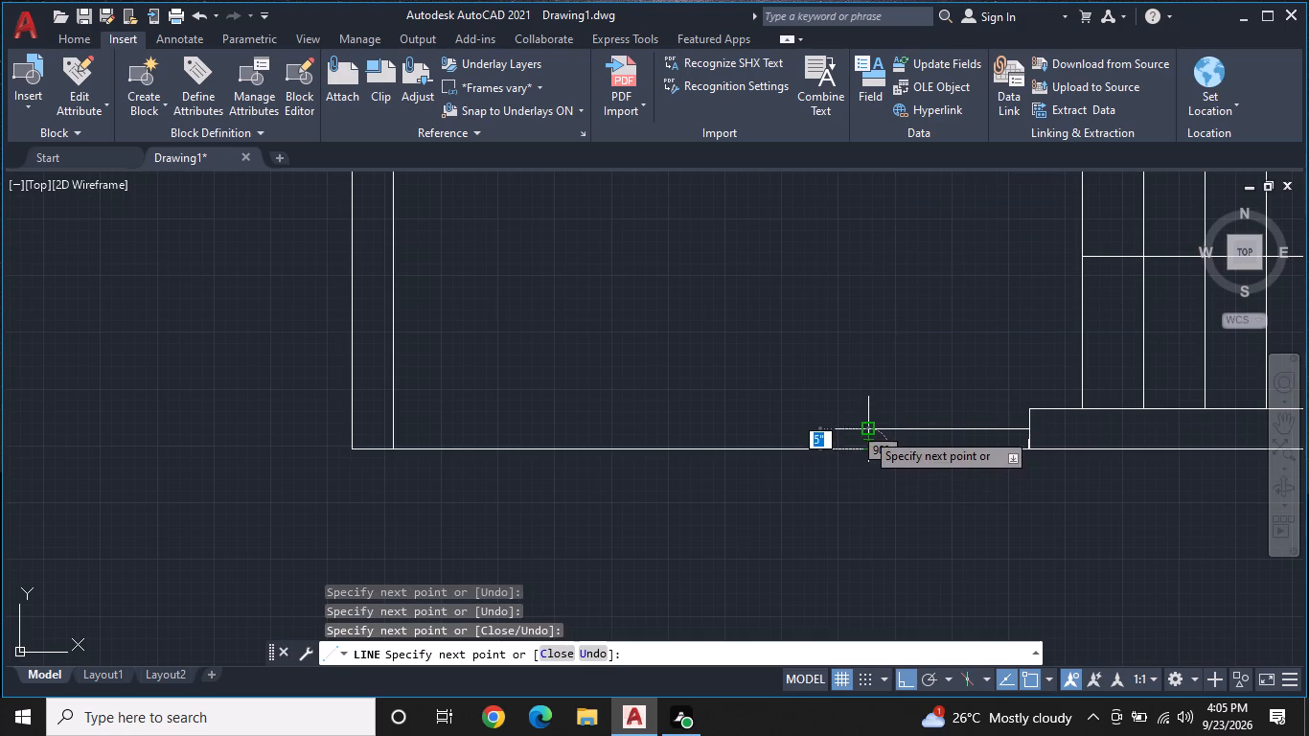
double_click(865, 428)
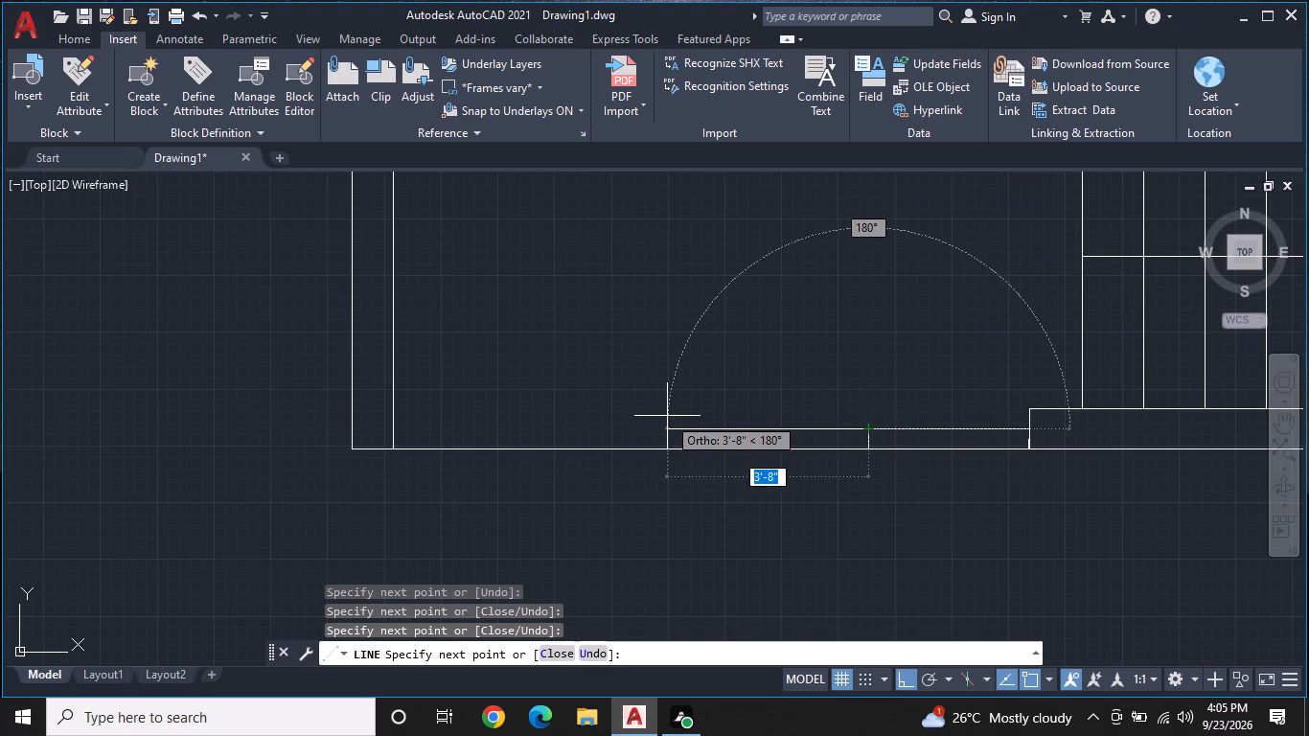
middle_drag(668, 417, 838, 409)
key(Escape)
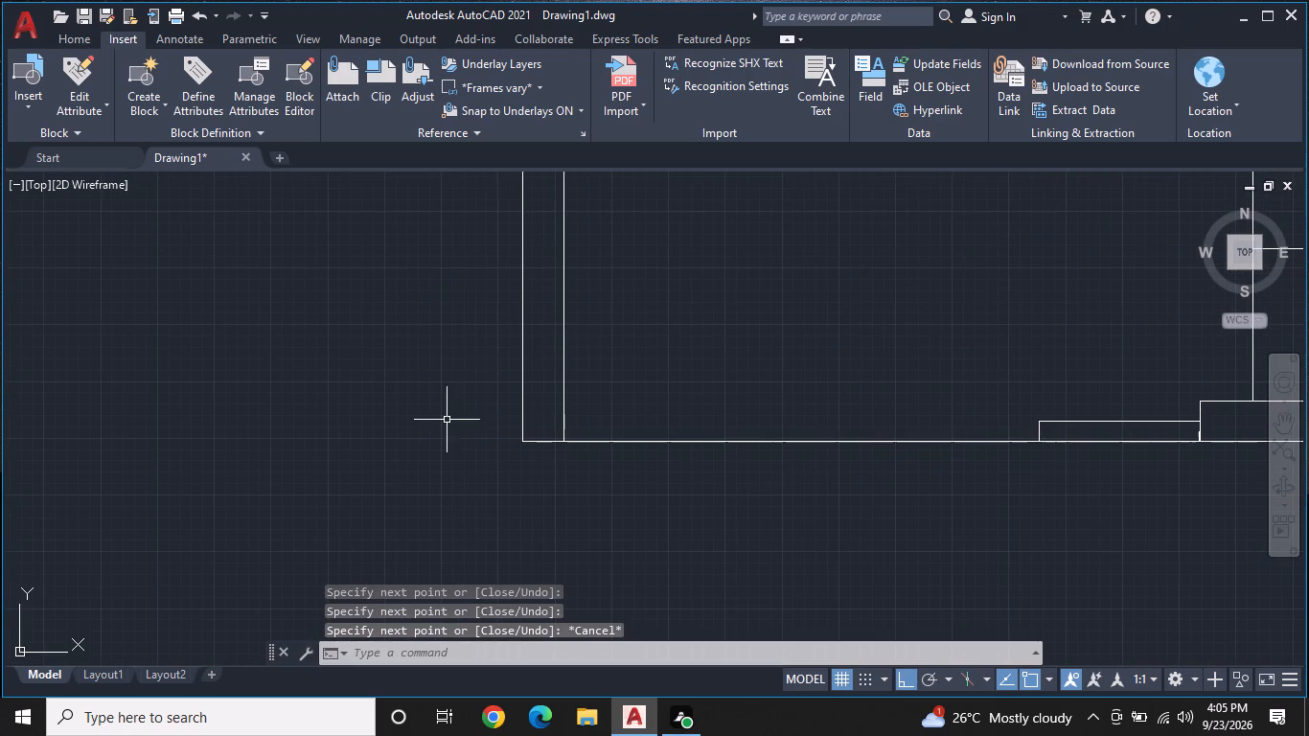
Draw a matching wall stub about 6" long at the parking's southwest corner, closed down to the south edge line.
text(L)
key(space)
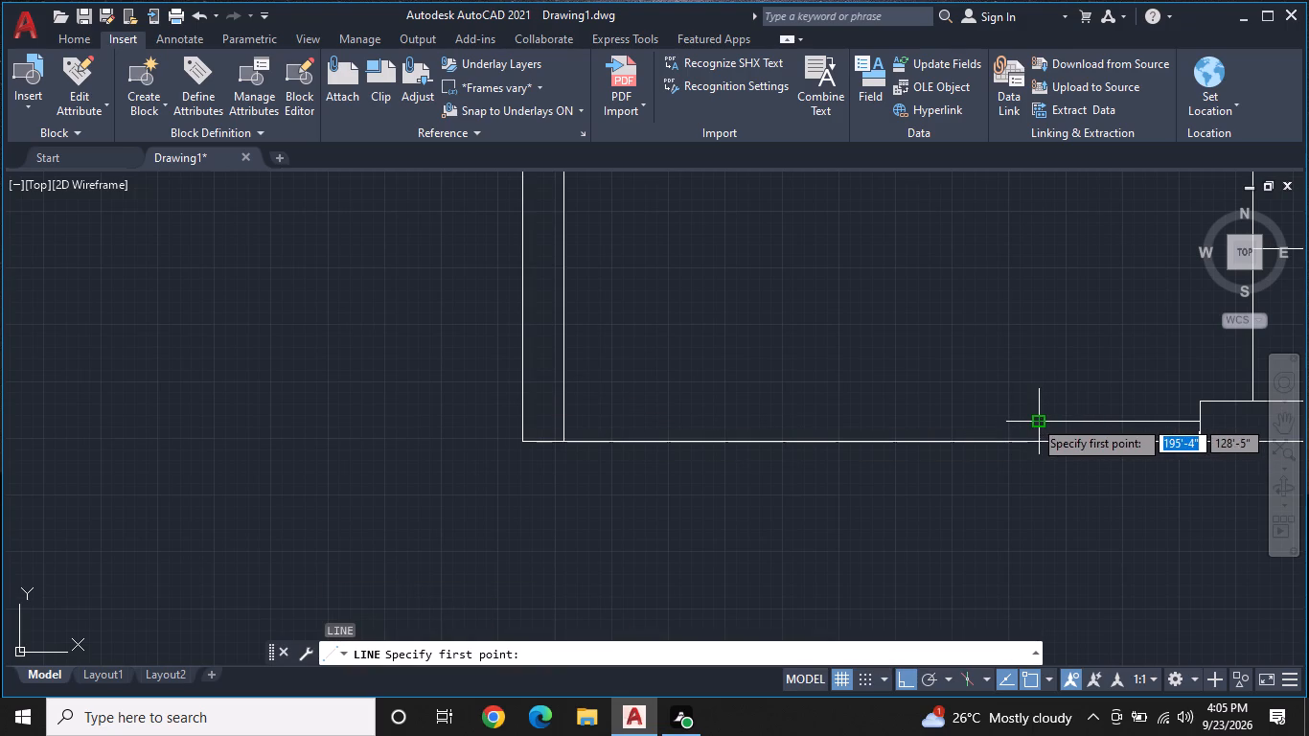
double_click(591, 422)
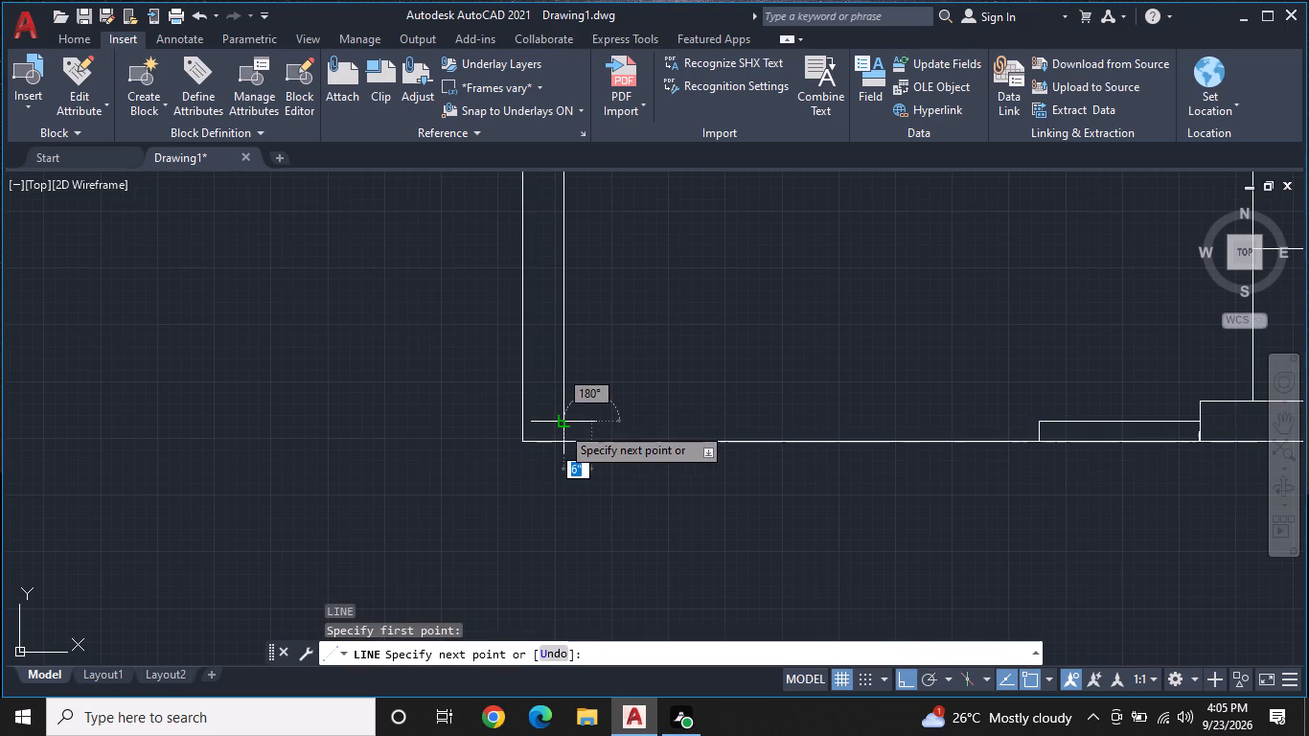
click(561, 425)
key(Escape)
key(space)
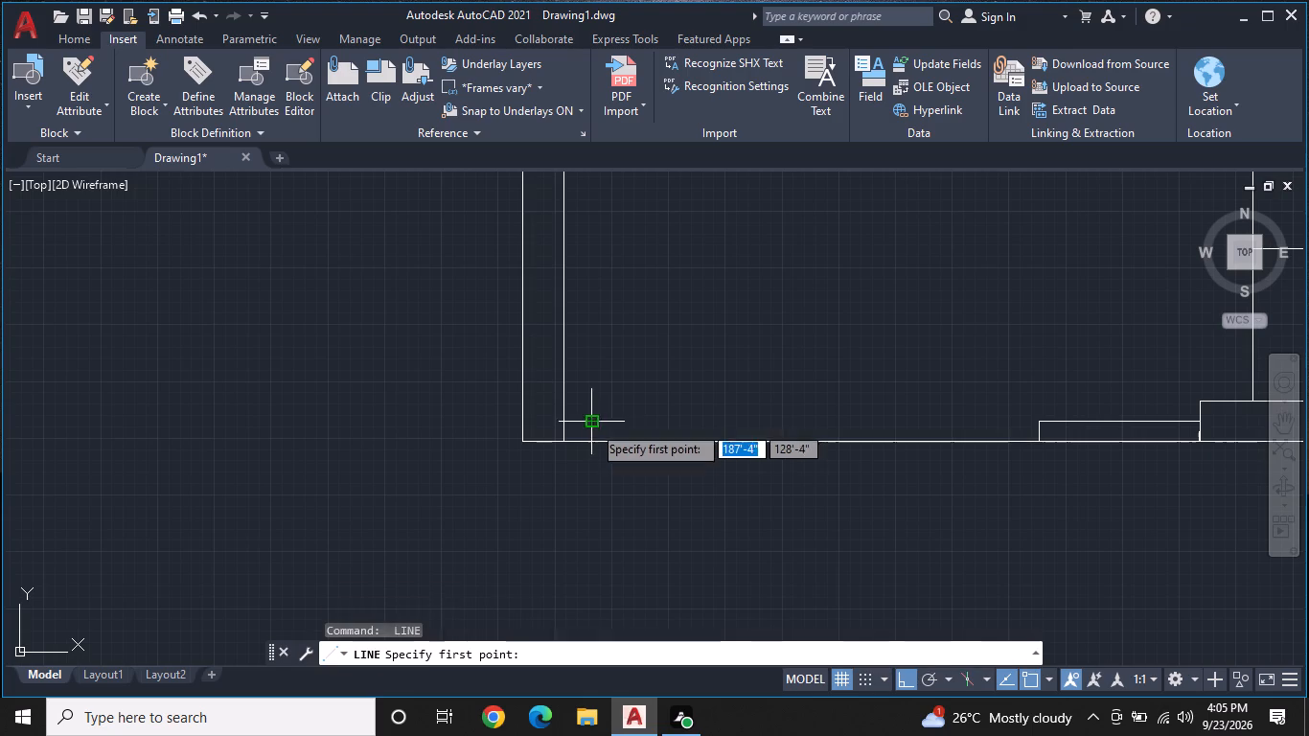
click(588, 426)
click(586, 438)
key(Escape)
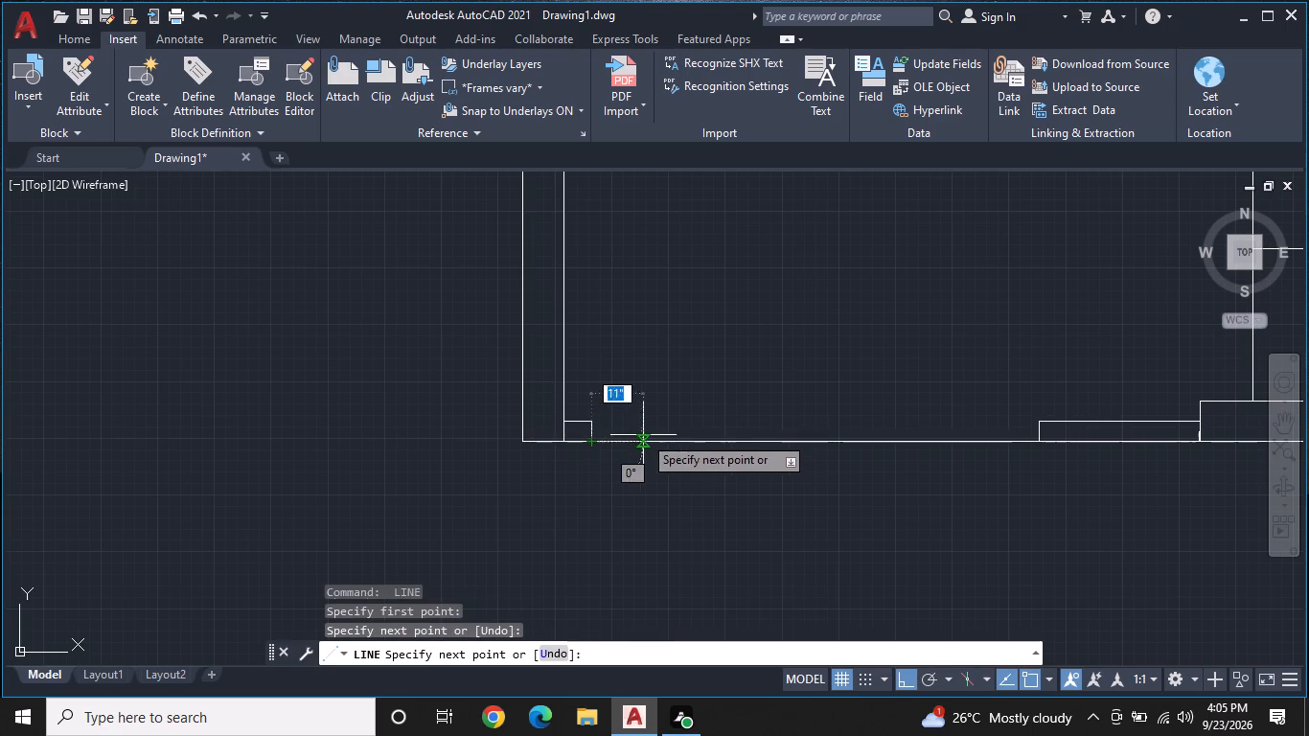
Trim the west wall's inner line where it crosses the new stub at the parking's southwest corner.
text(TR)
key(space)
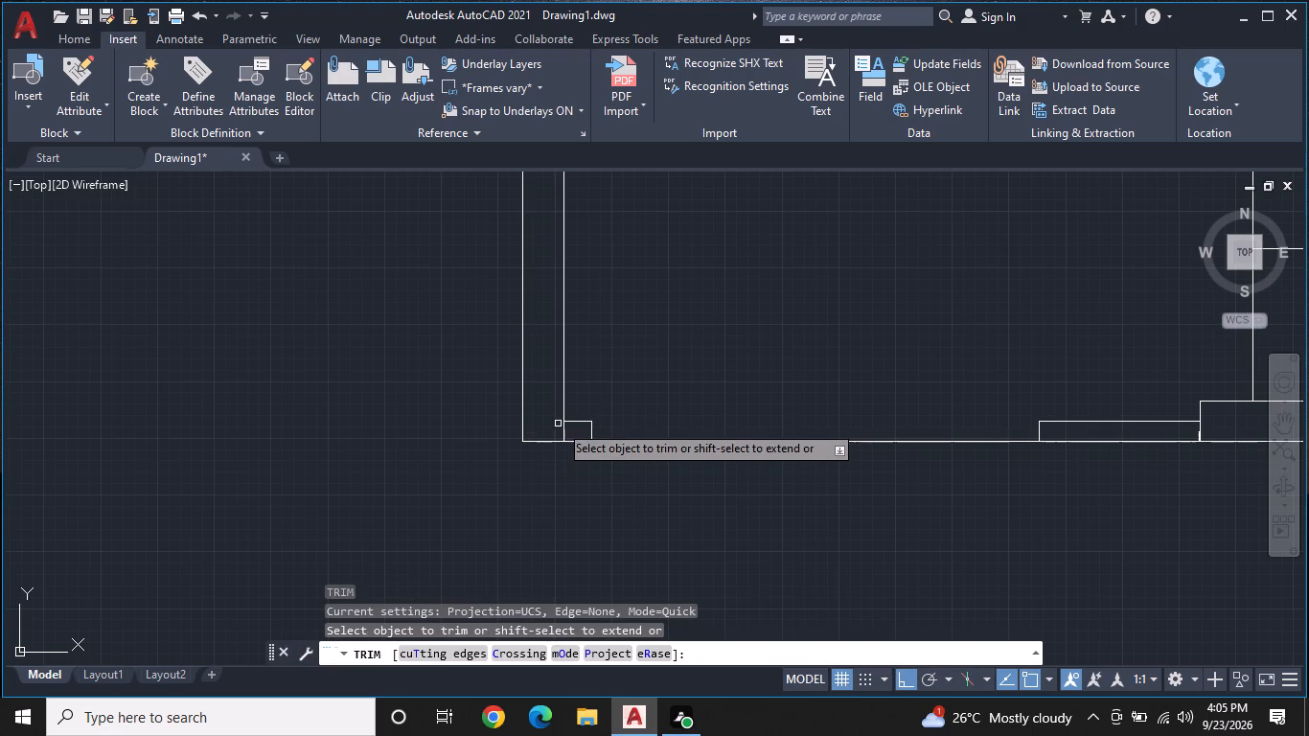
click(563, 436)
key(Escape)
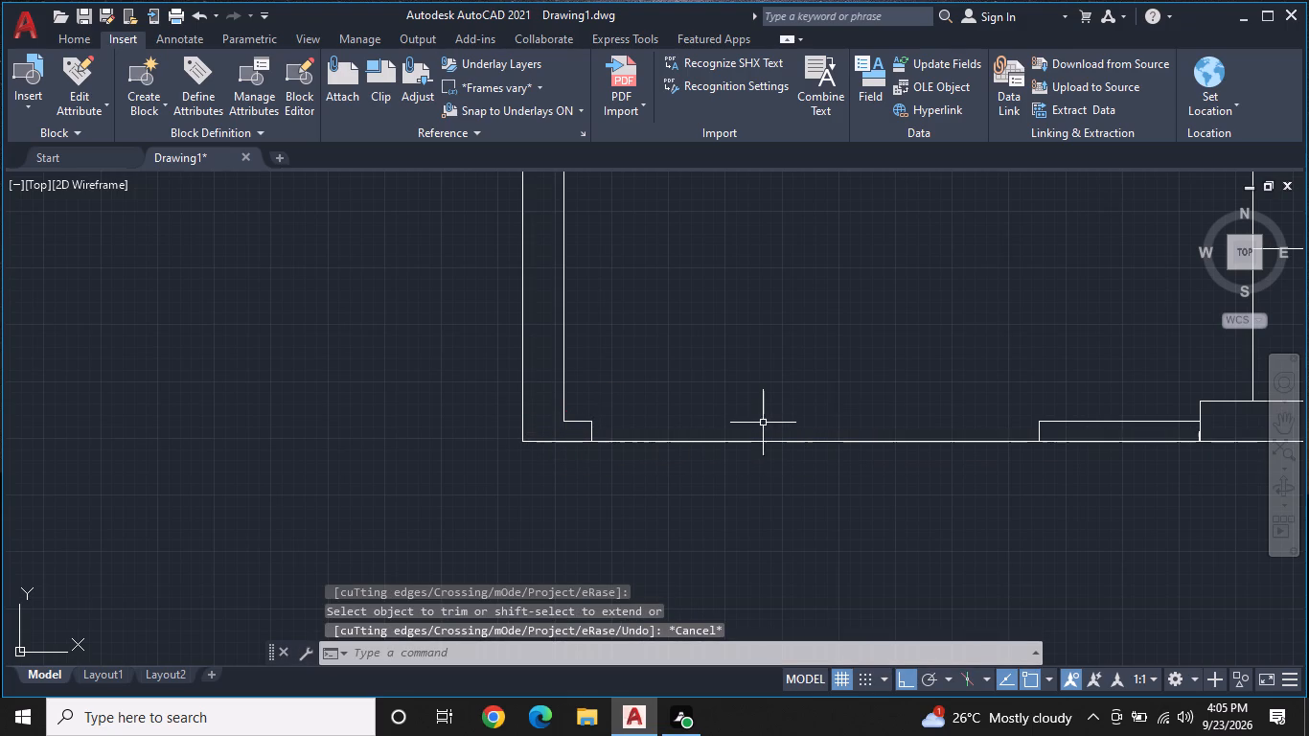
Draw two crossing diagonal lines between the opposite corners of the parking's south opening, from one wall stub to the other.
text(L)
key(space)
scroll(608, 448, up, 1)
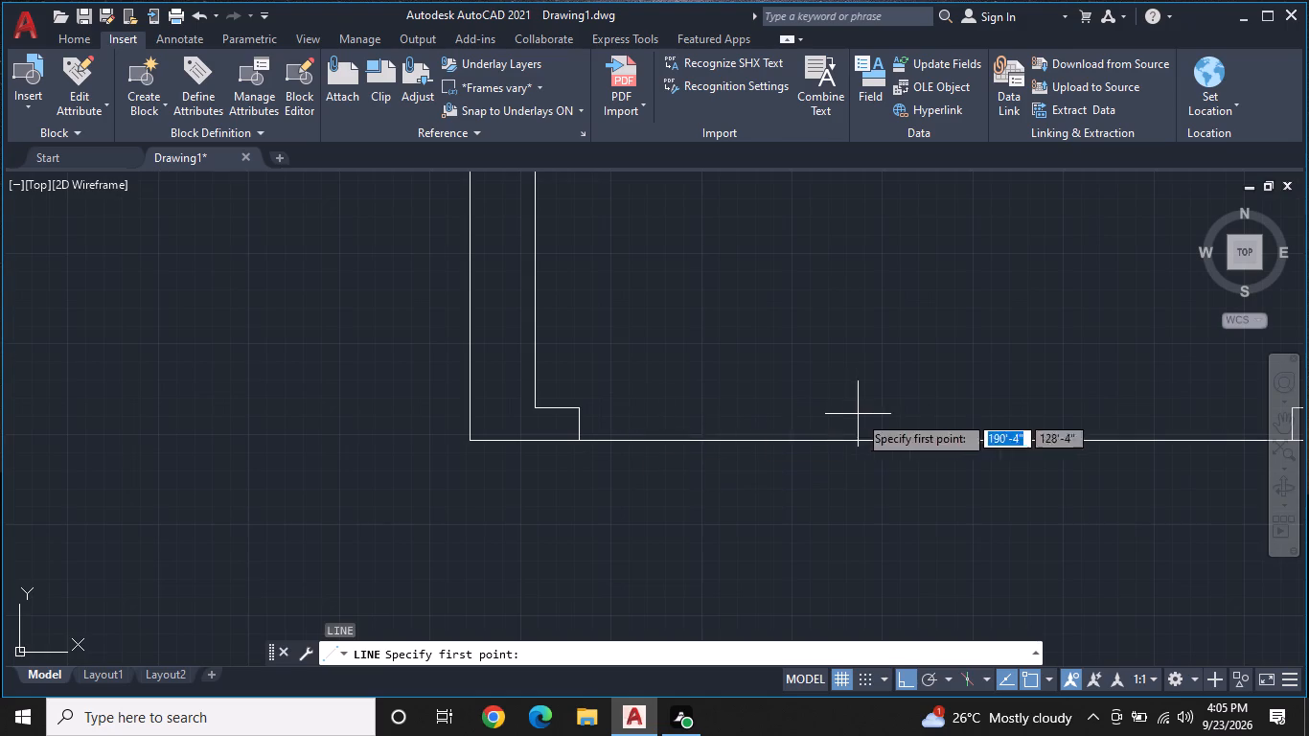
middle_drag(858, 414, 677, 401)
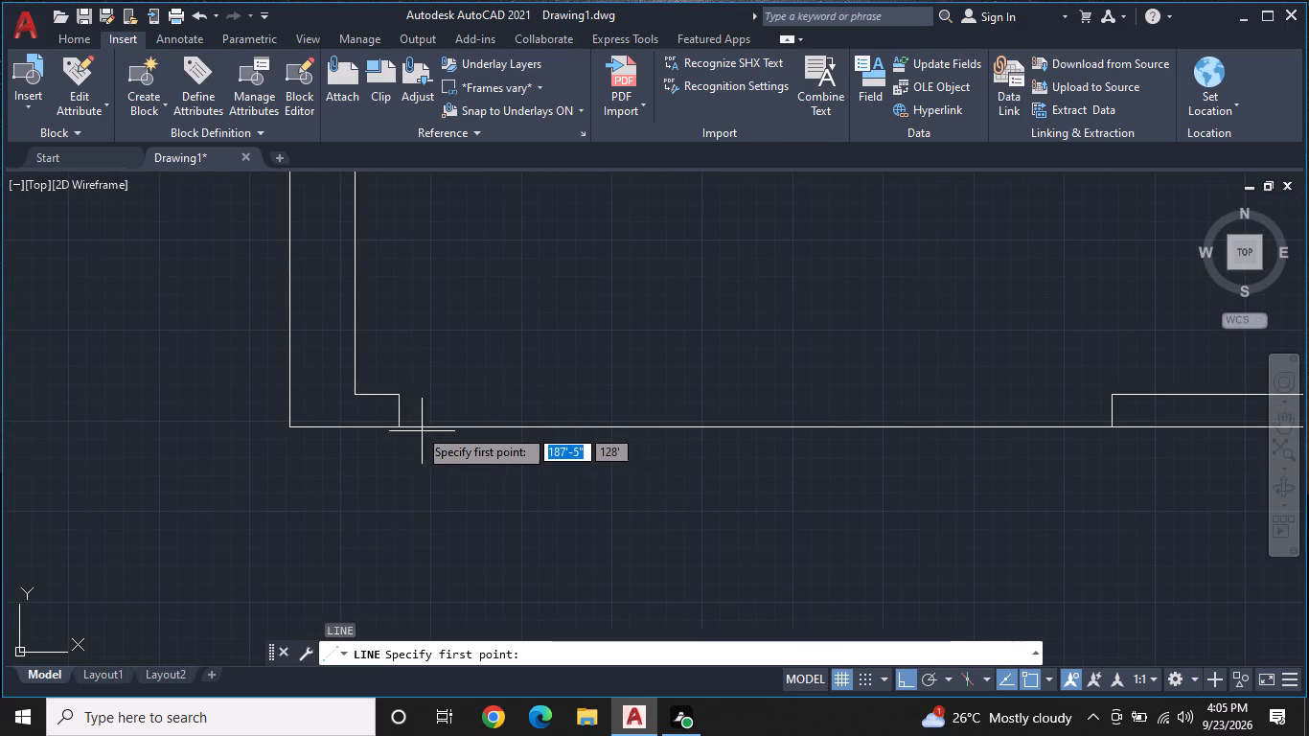
click(400, 423)
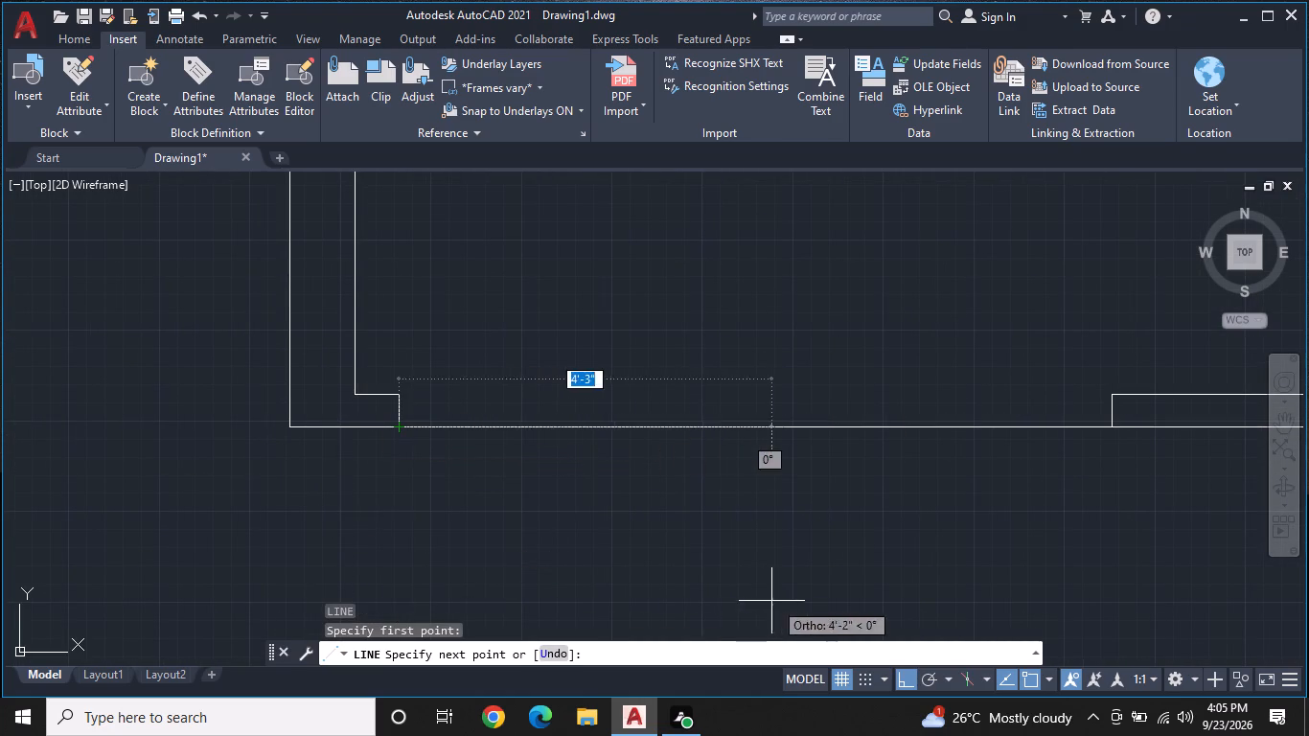
click(1114, 389)
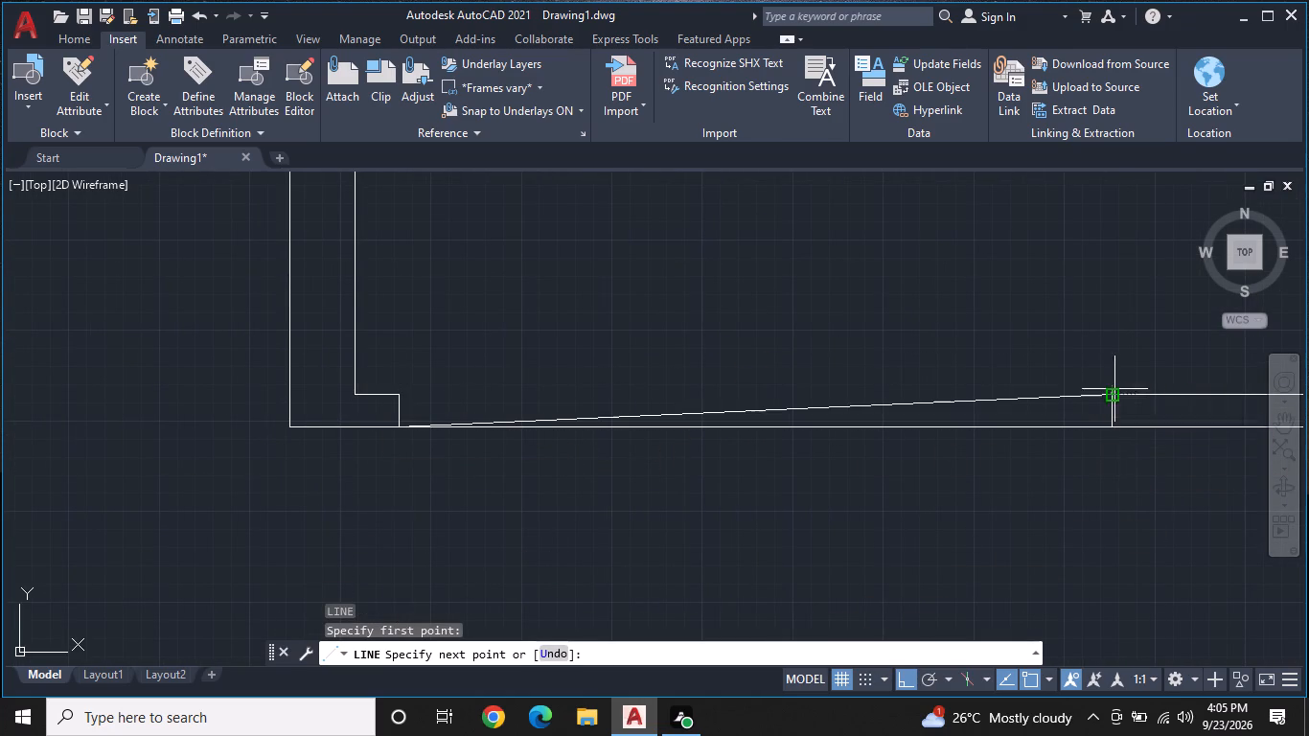
key(space)
key(space)
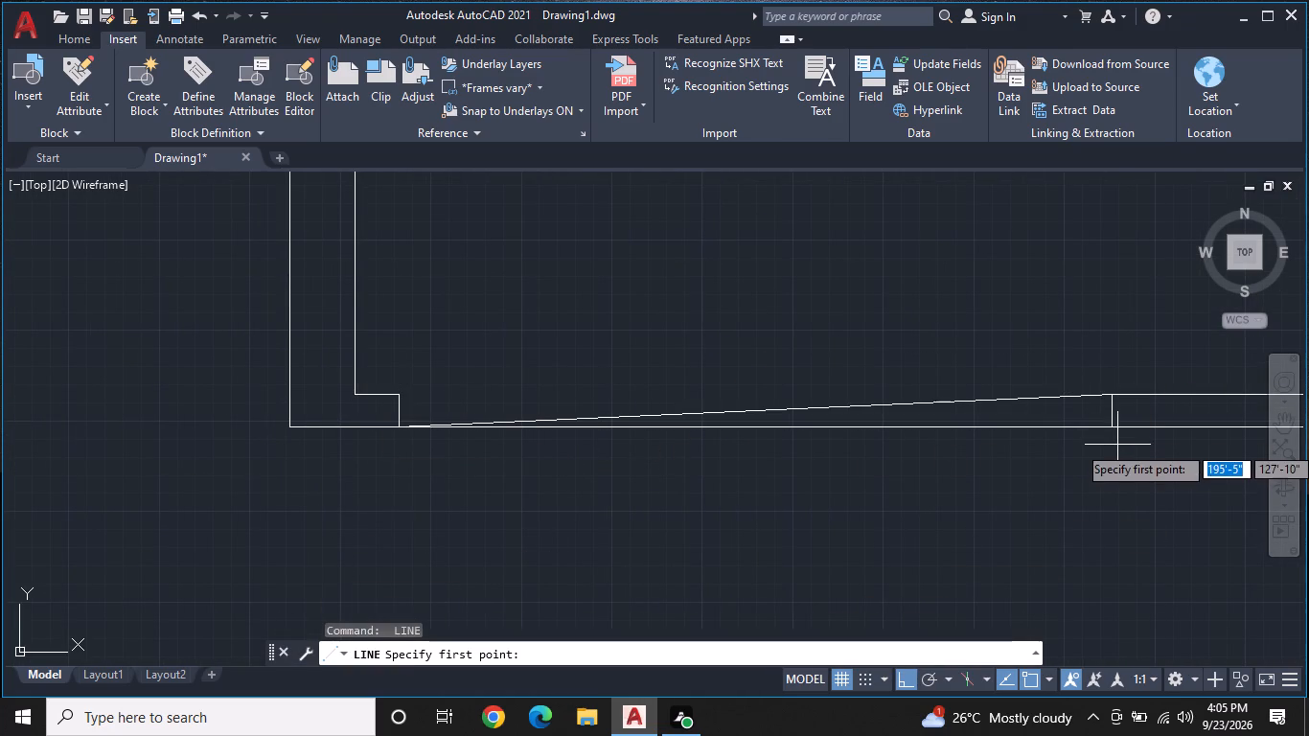
click(1112, 425)
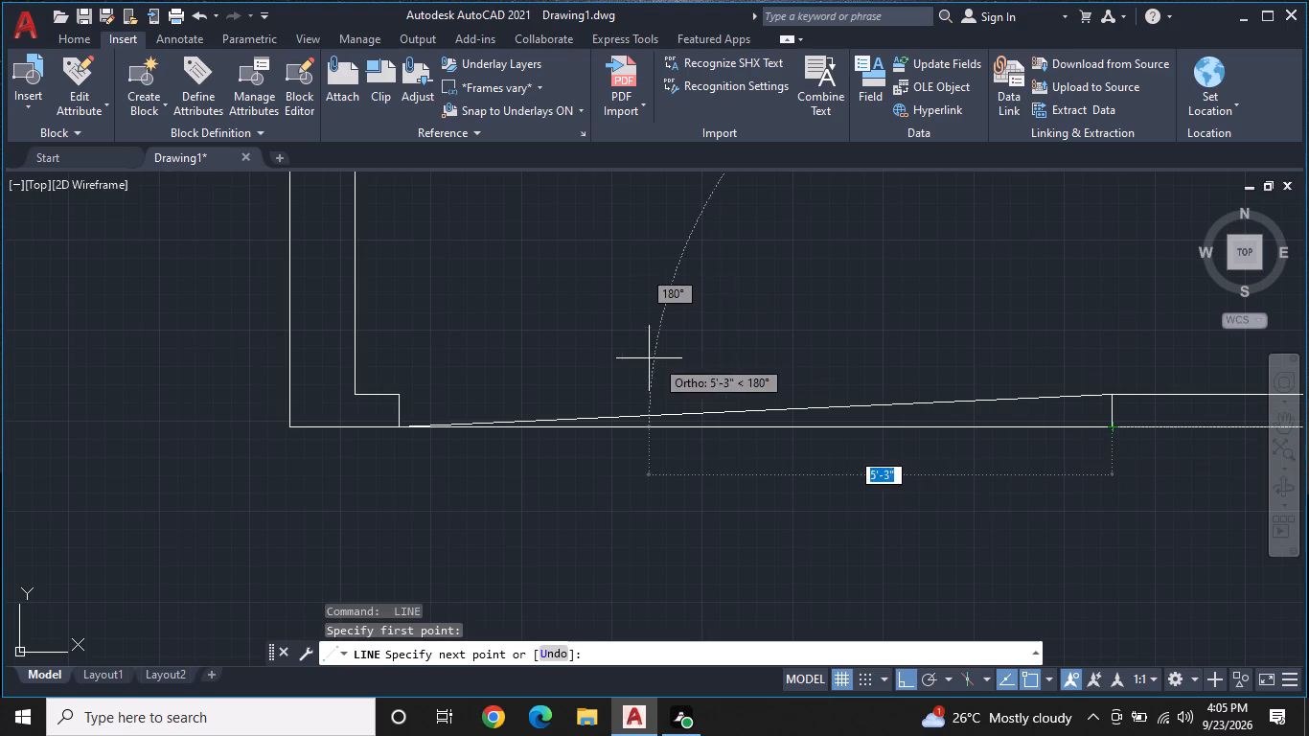
click(392, 394)
key(Escape)
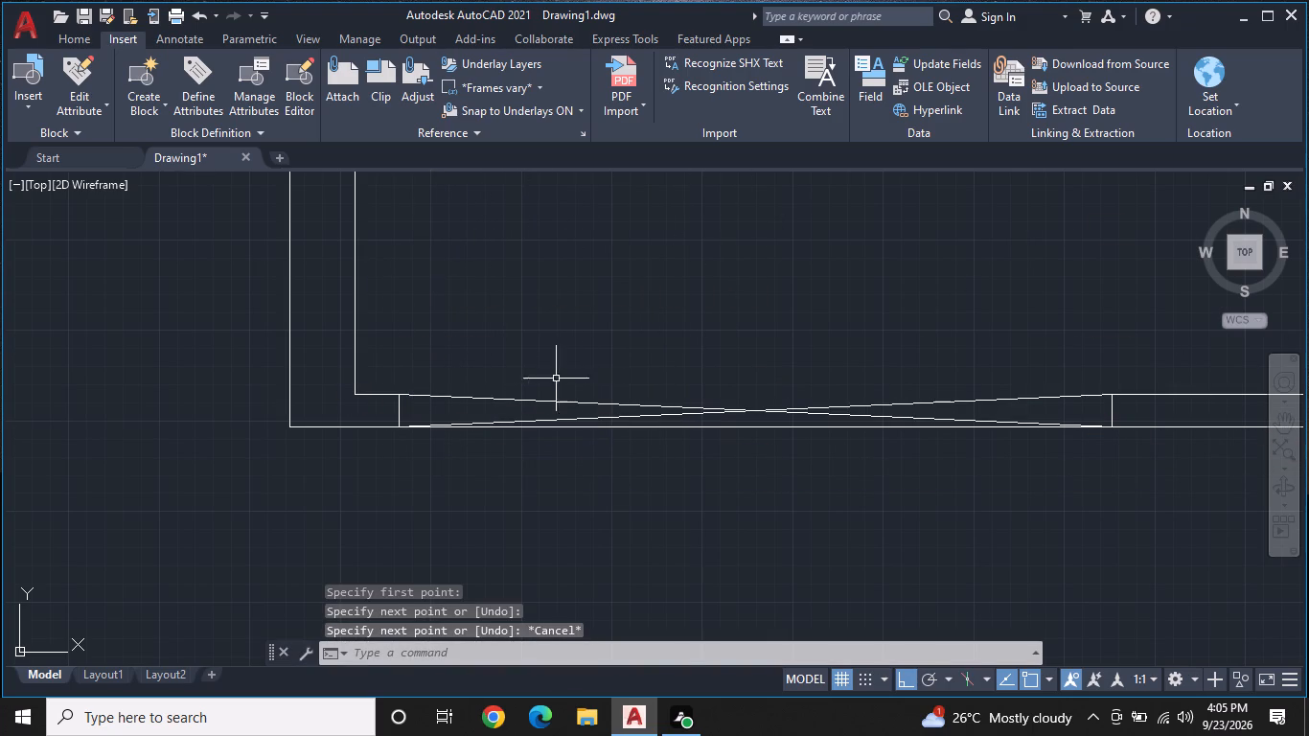
Draw a horizontal line joining the two stubs' upper corners to close the north side of the crossed parking opening.
key(space)
click(402, 395)
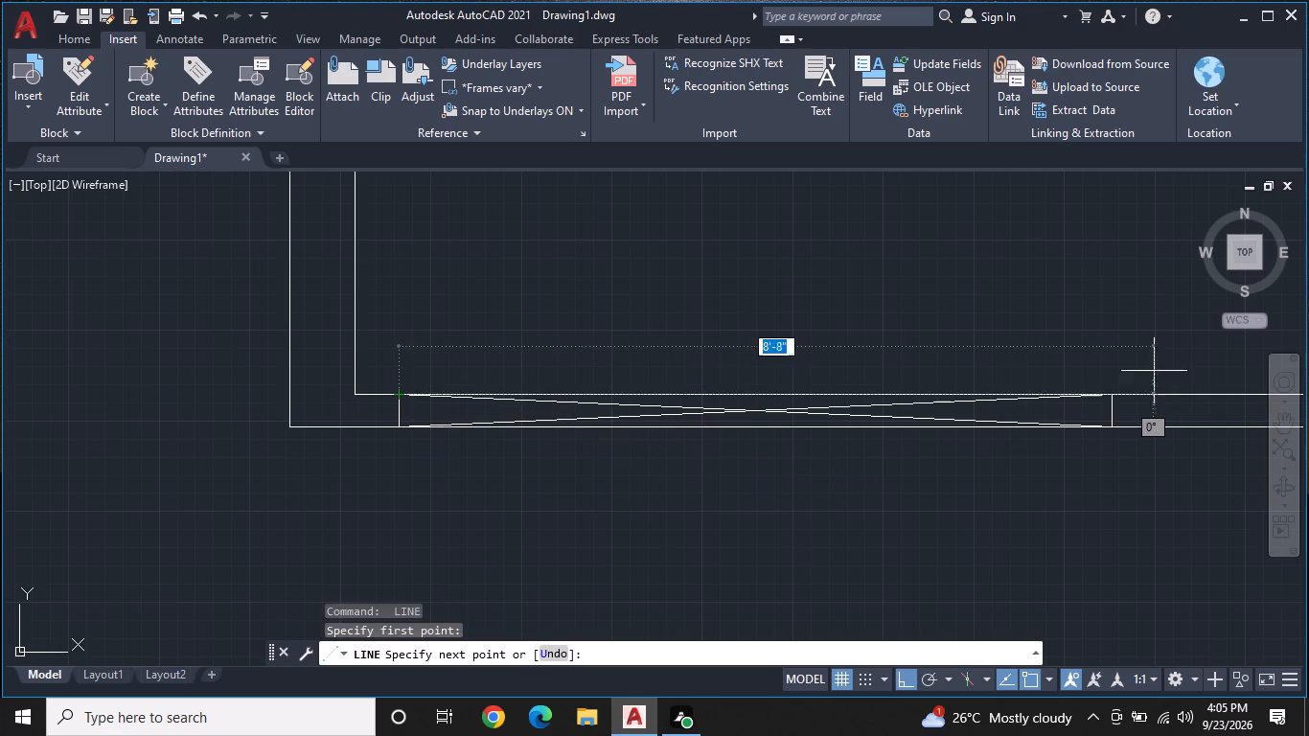
click(1113, 389)
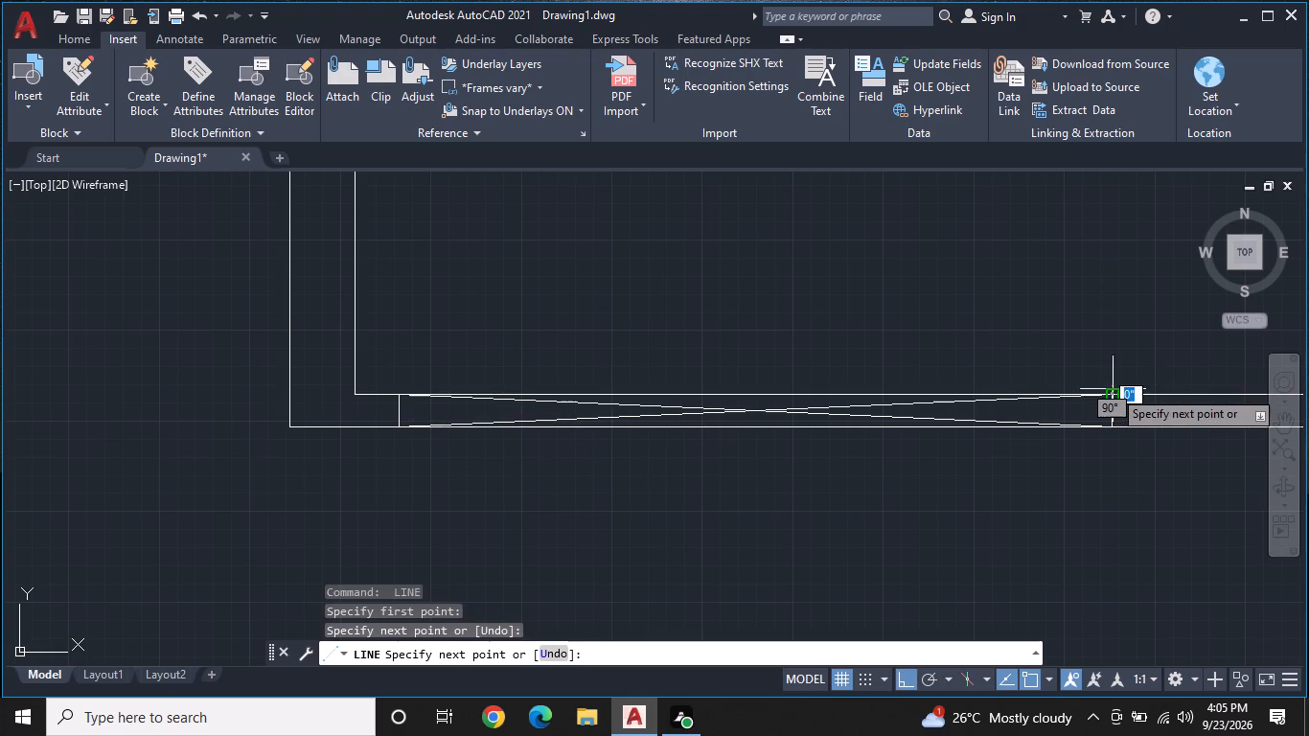
key(Escape)
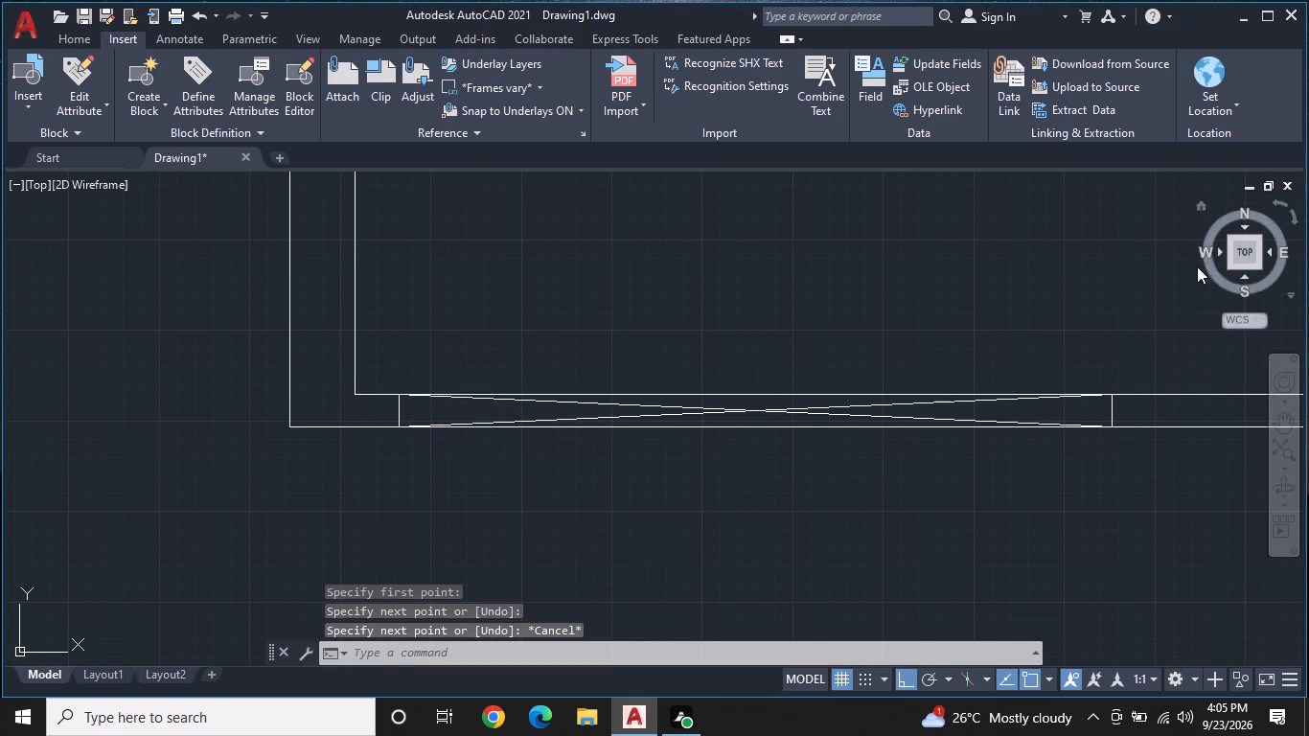
Look over the whole floor plan, from the parking's south opening up through the porch, living room, bedrooms, toilets and kitchen.
scroll(1111, 299, down, 1)
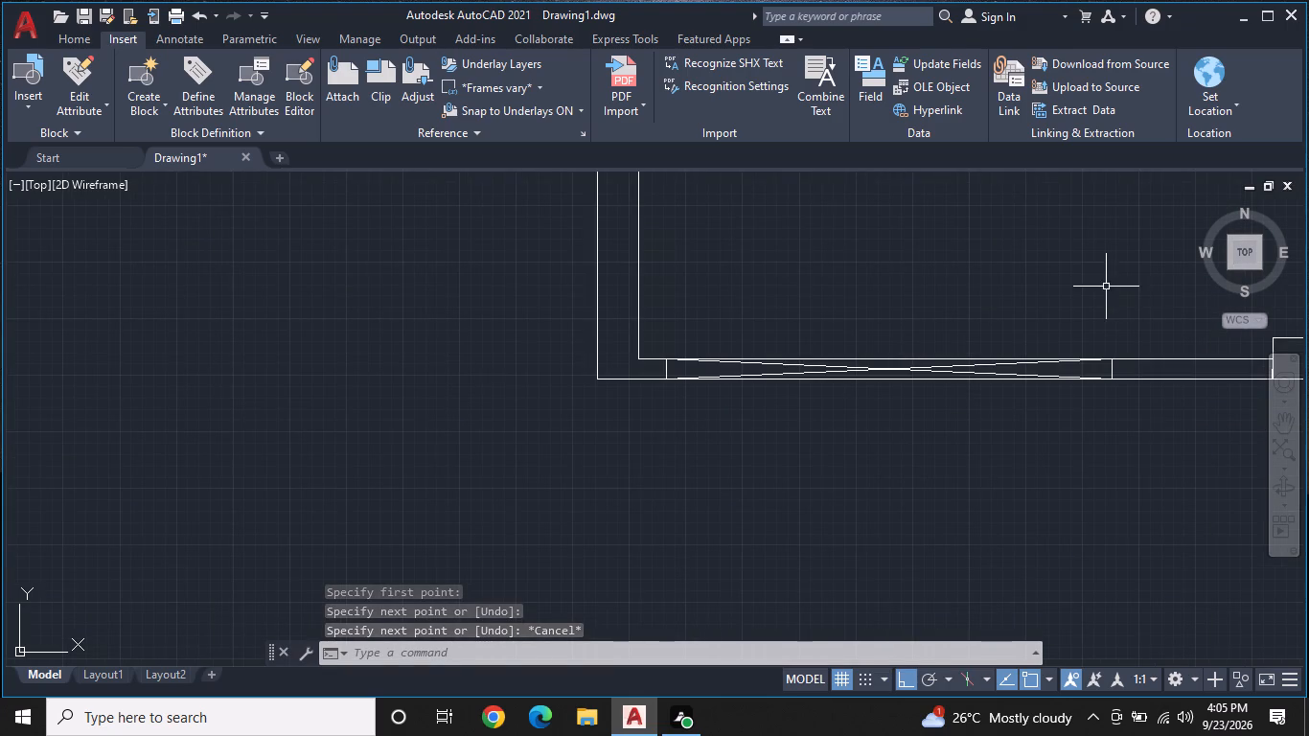
middle_drag(1106, 287, 1080, 293)
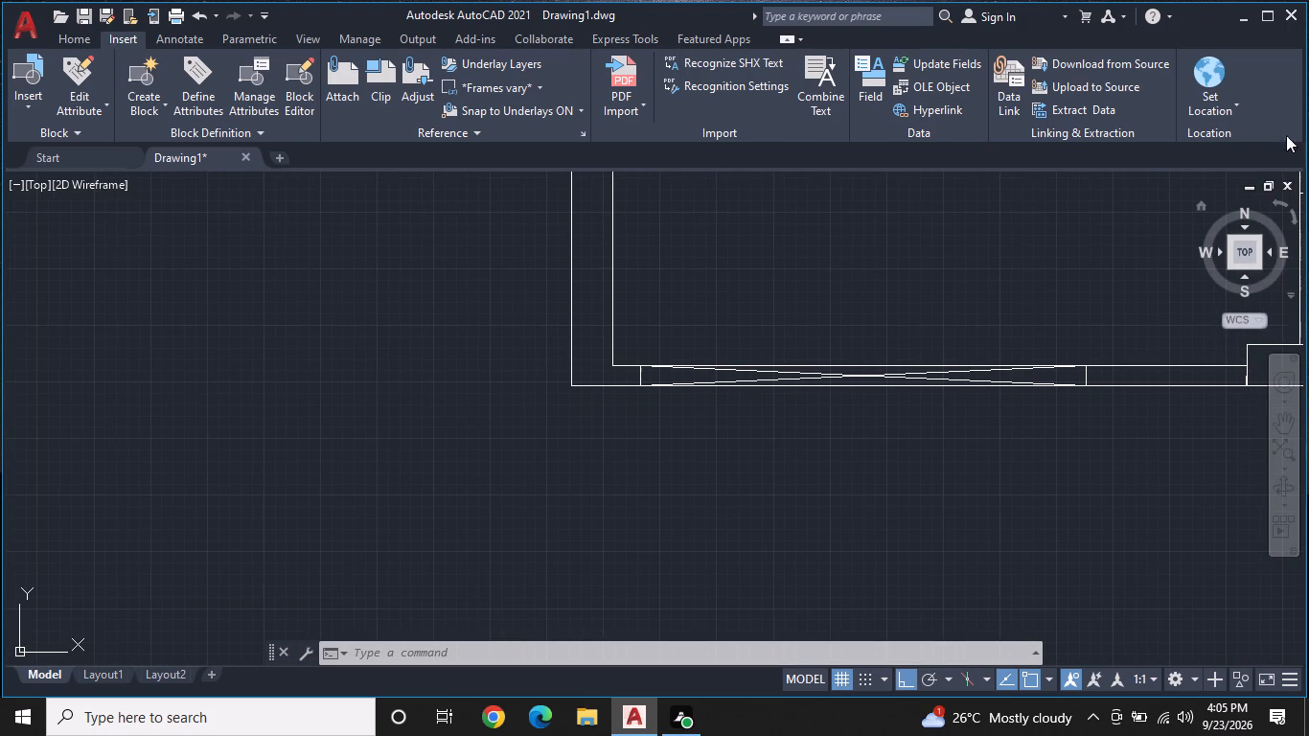
scroll(1046, 230, down, 2)
middle_drag(1045, 264, 1022, 294)
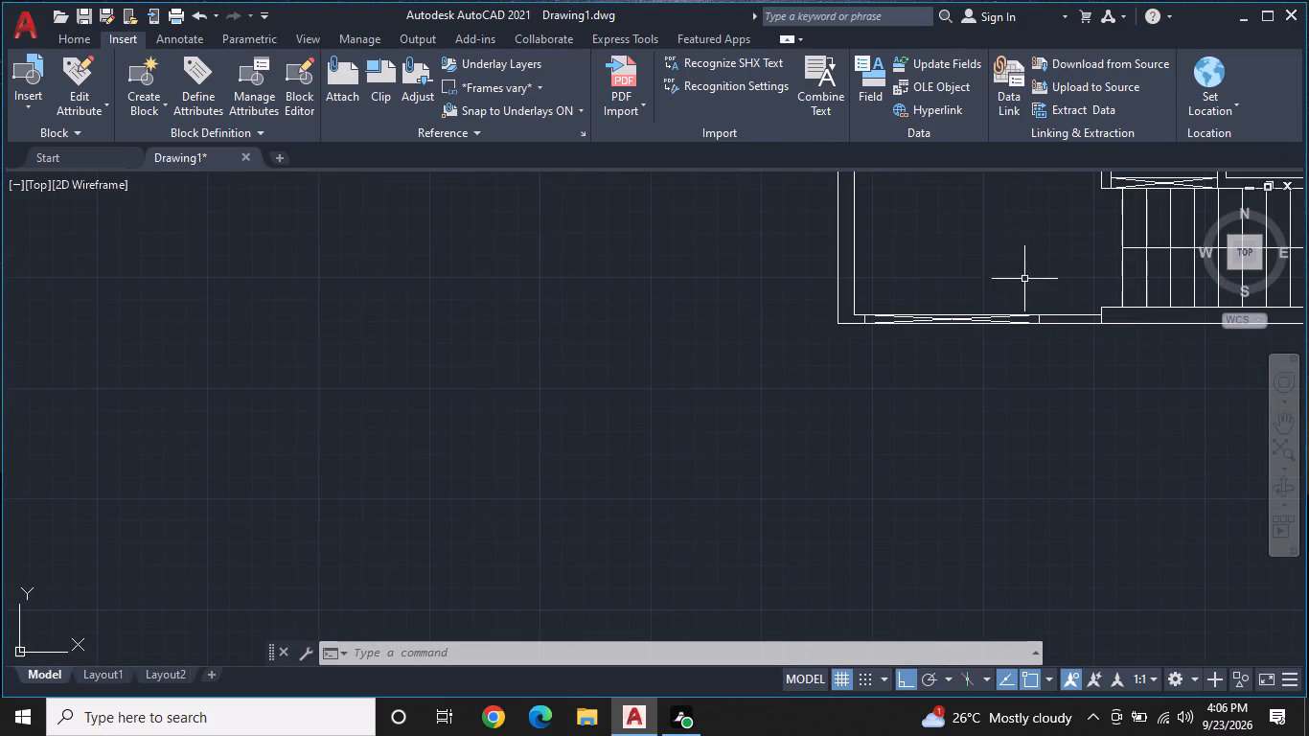
scroll(1034, 257, down, 2)
middle_drag(1046, 241, 795, 287)
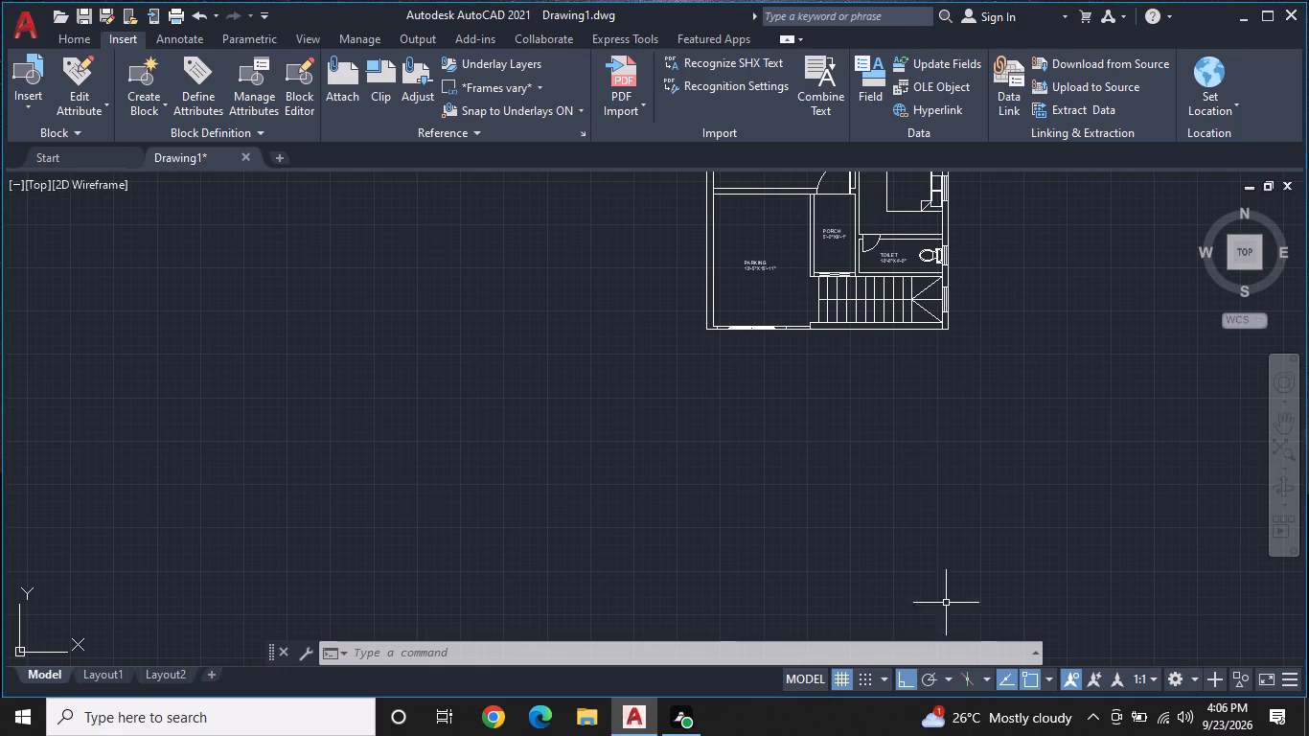
middle_drag(842, 362, 781, 408)
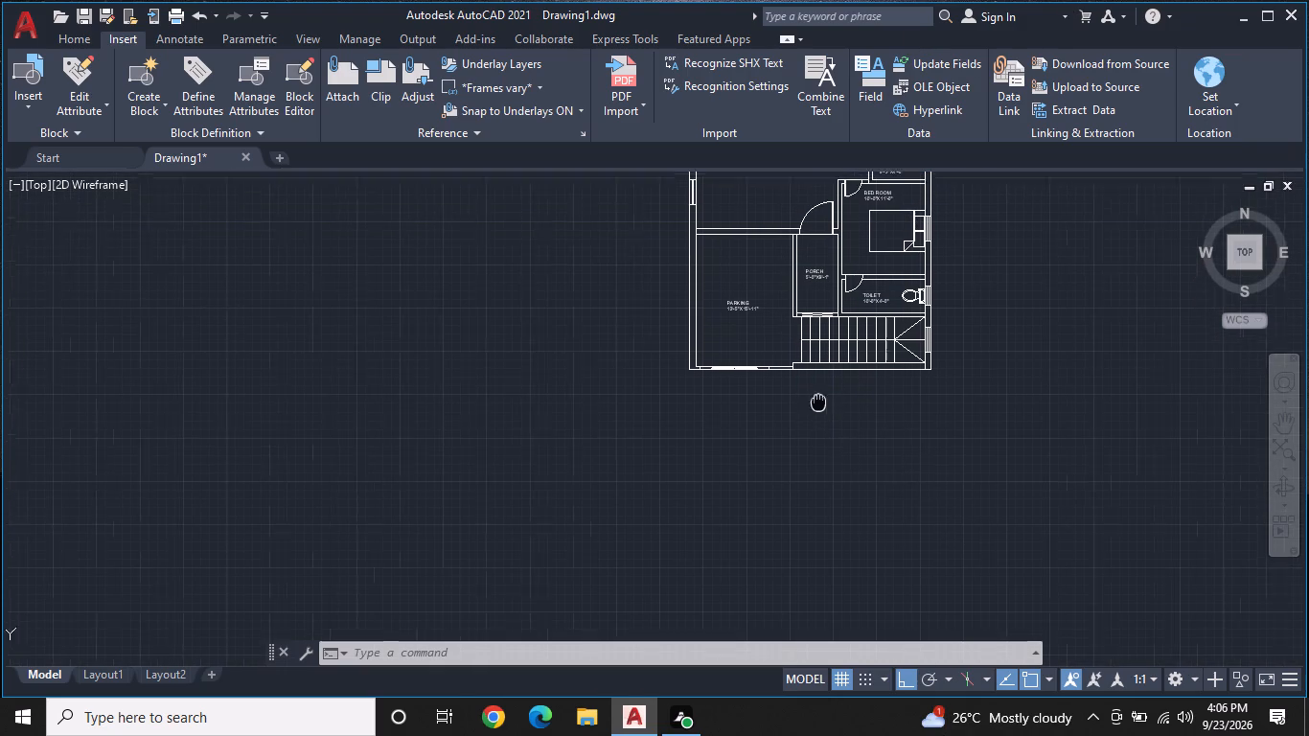
middle_drag(781, 408, 747, 413)
scroll(796, 304, up, 1)
middle_drag(824, 238, 858, 274)
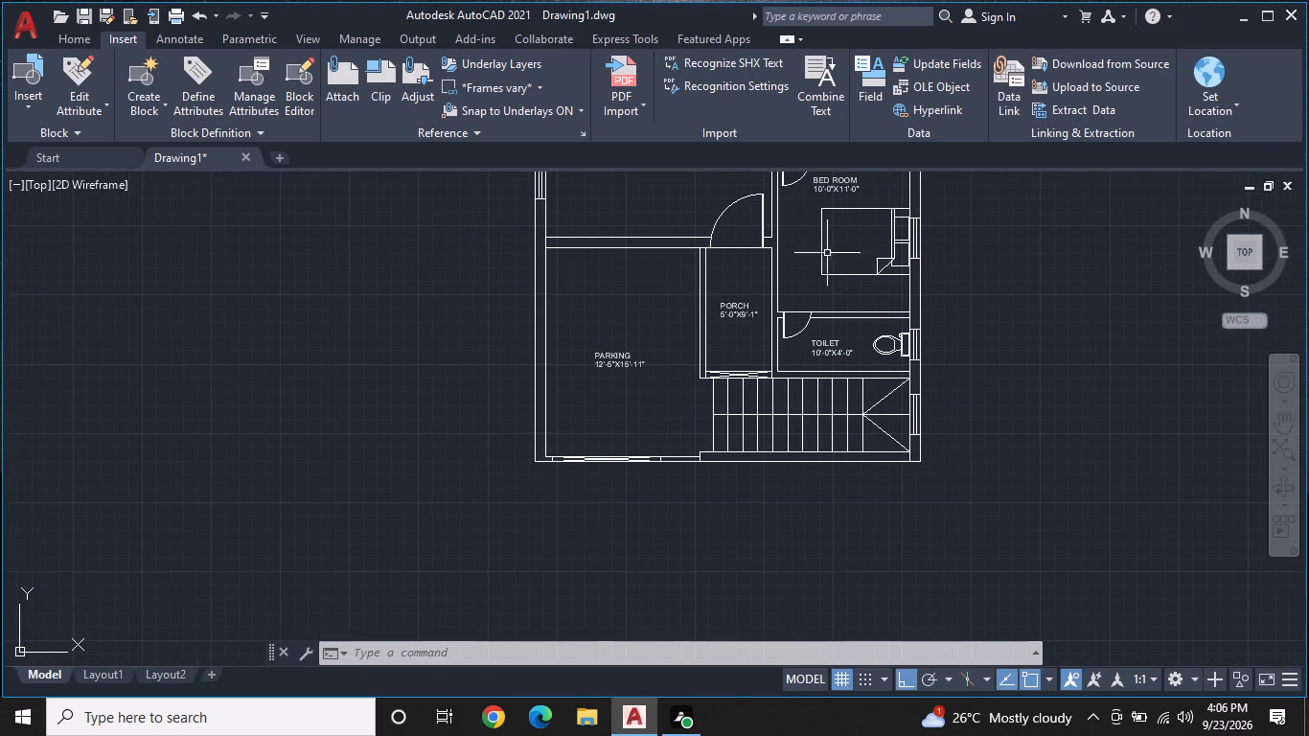
middle_drag(796, 250, 817, 370)
middle_click(755, 295)
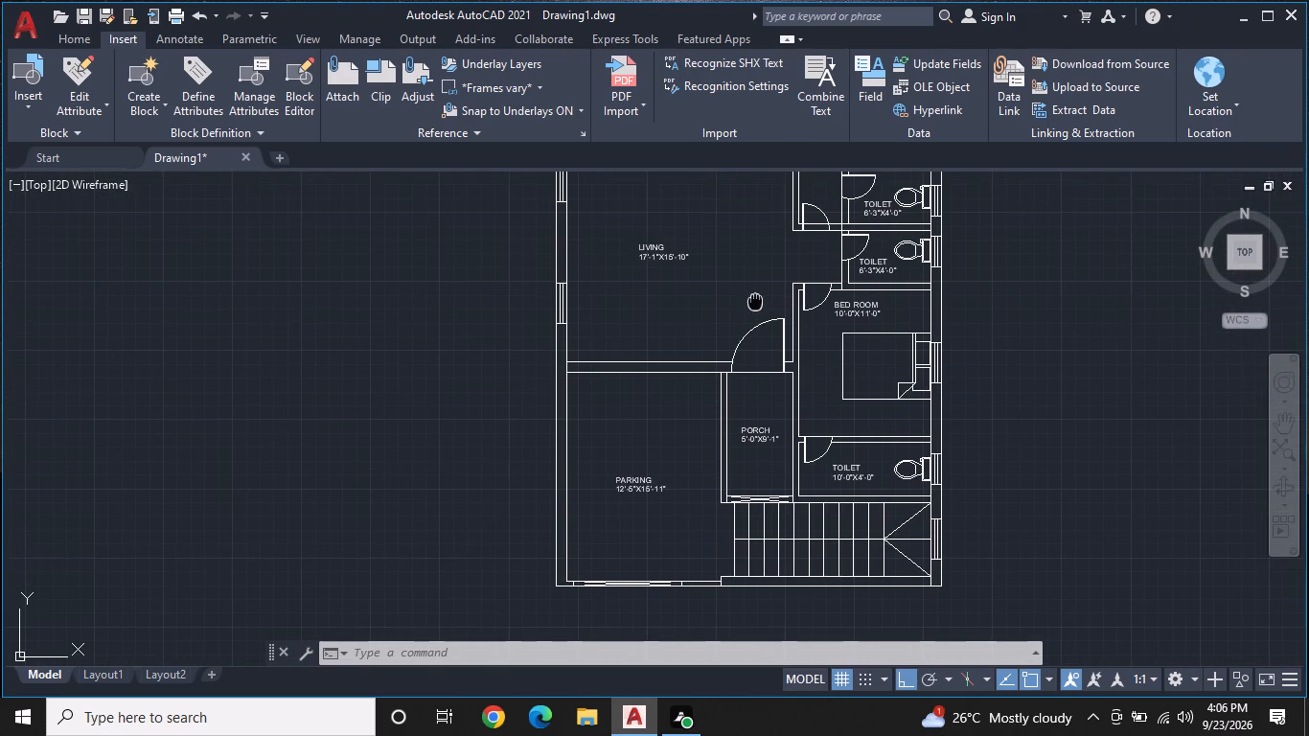
scroll(752, 297, down, 1)
middle_click(751, 276)
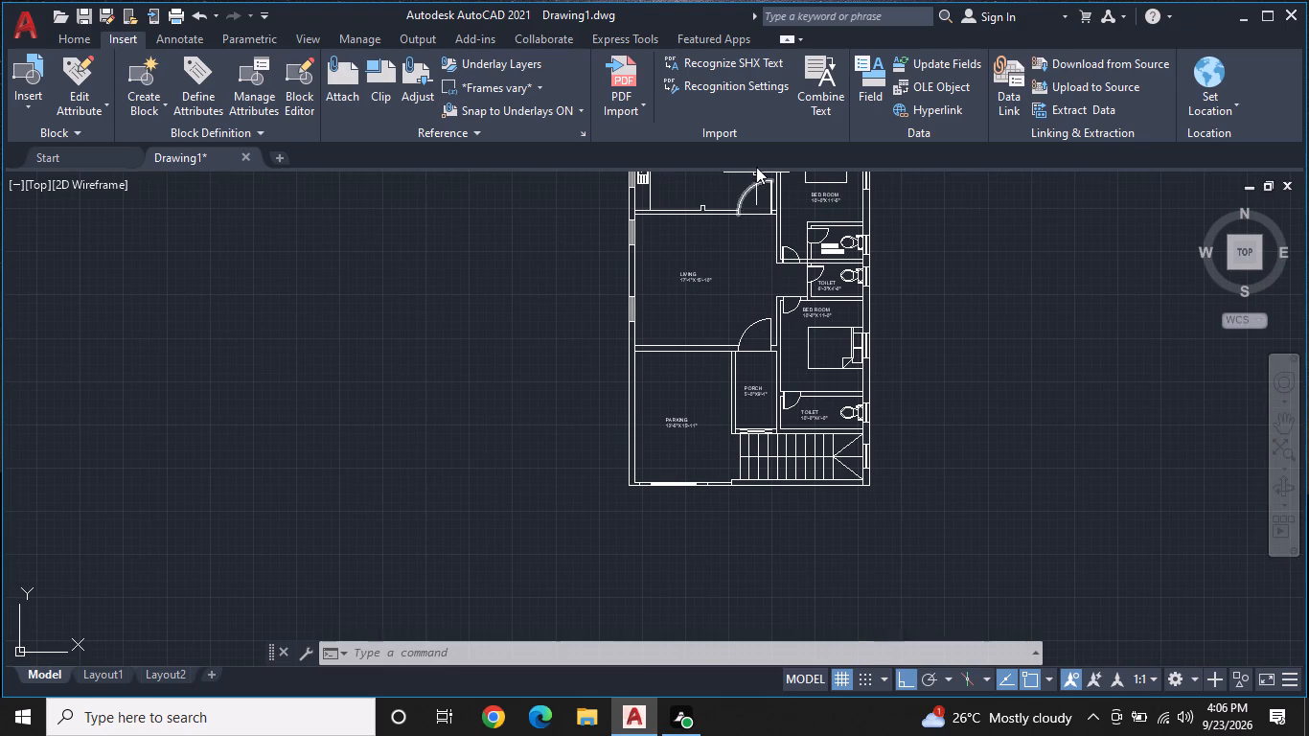
middle_drag(756, 166, 750, 193)
scroll(852, 182, up, 1)
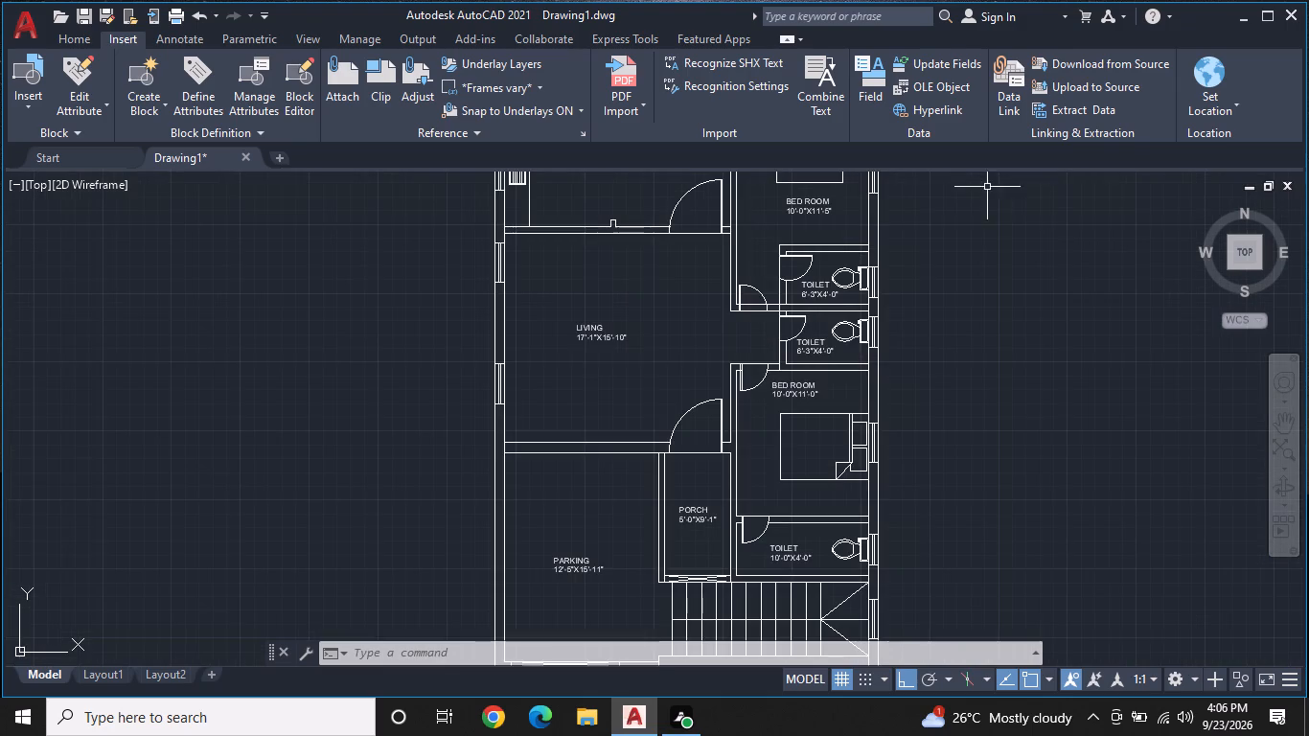
scroll(987, 187, down, 1)
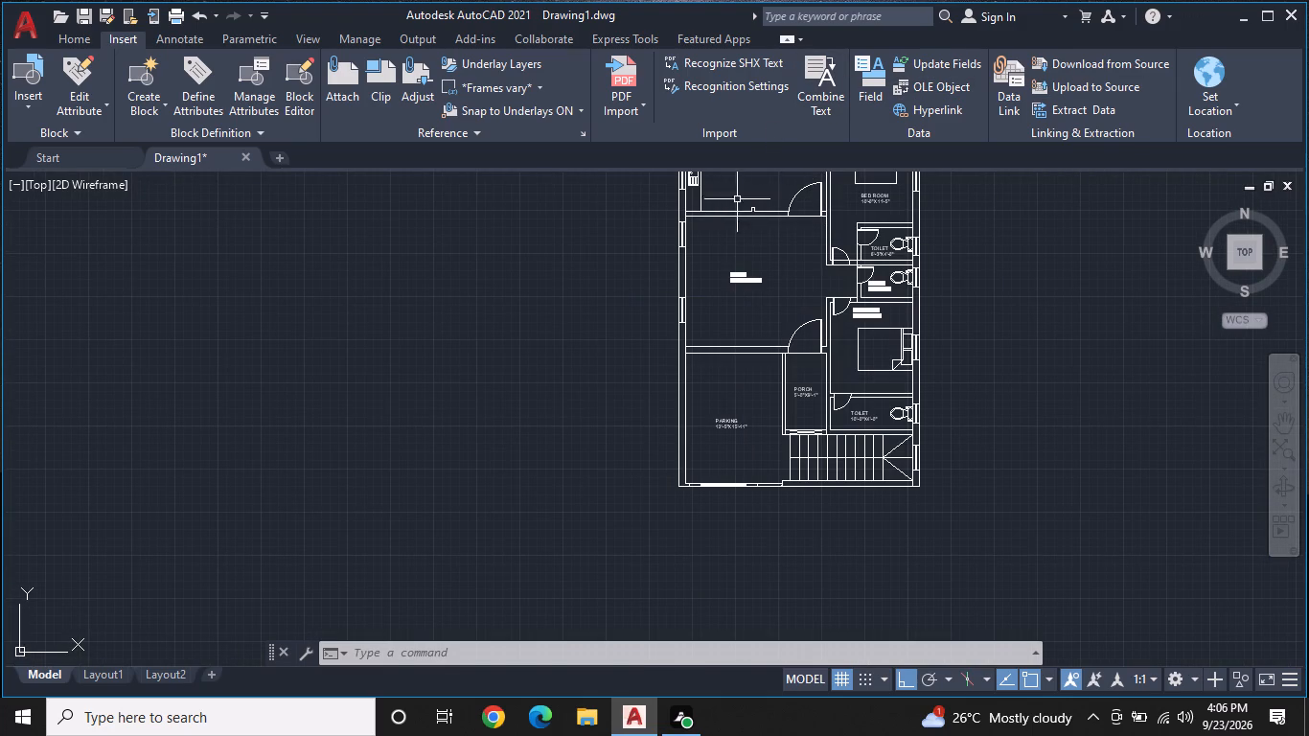
middle_drag(760, 269, 626, 361)
scroll(626, 361, up, 1)
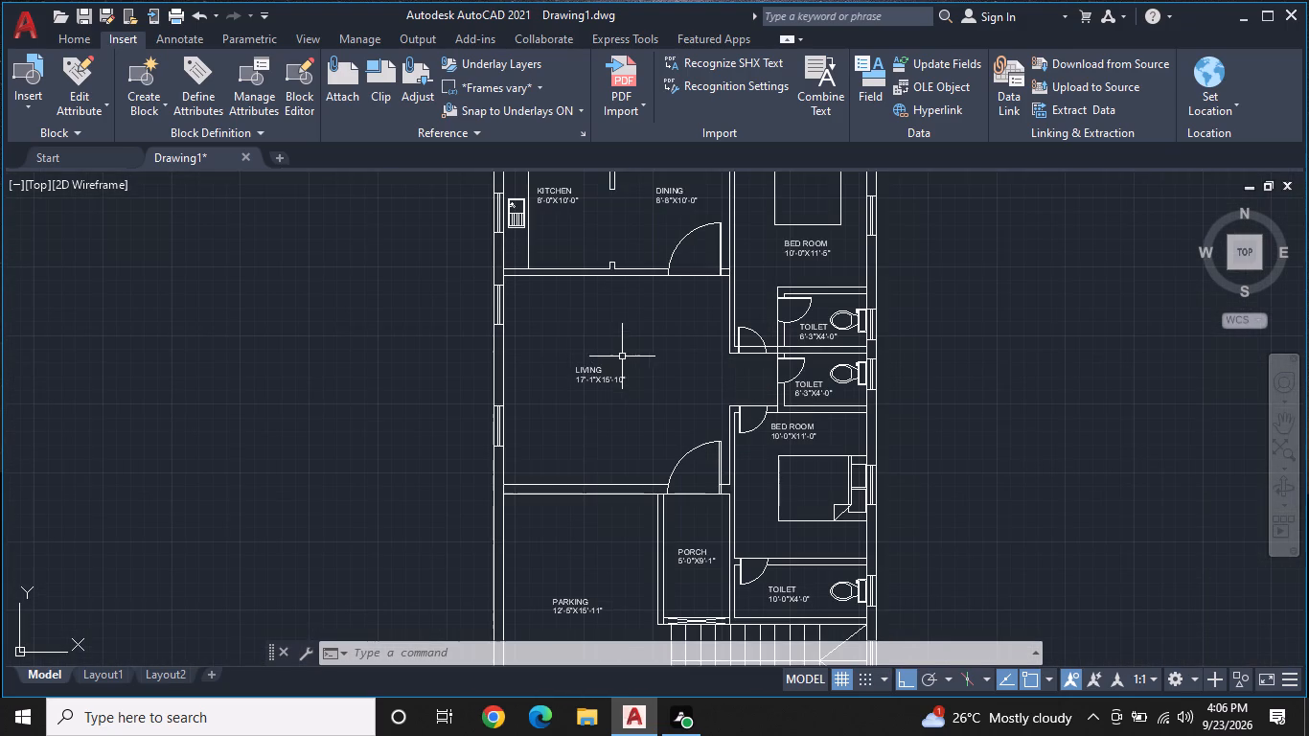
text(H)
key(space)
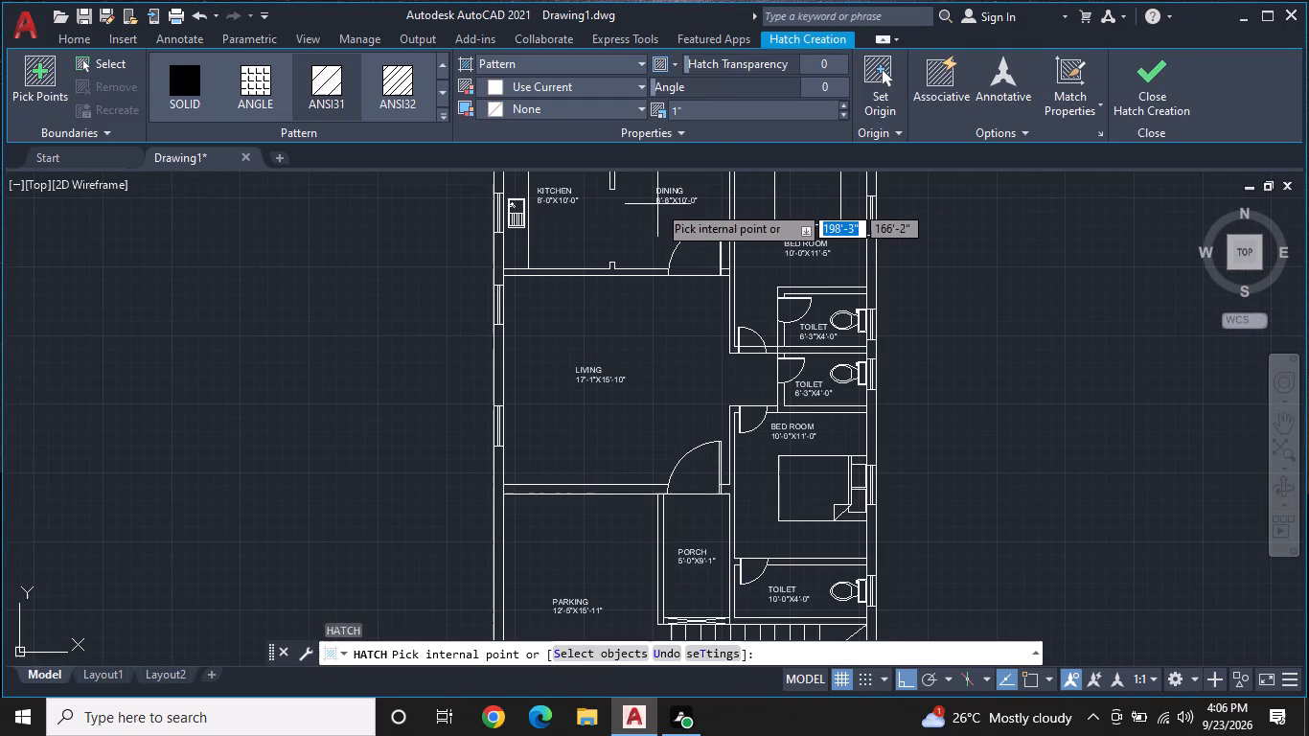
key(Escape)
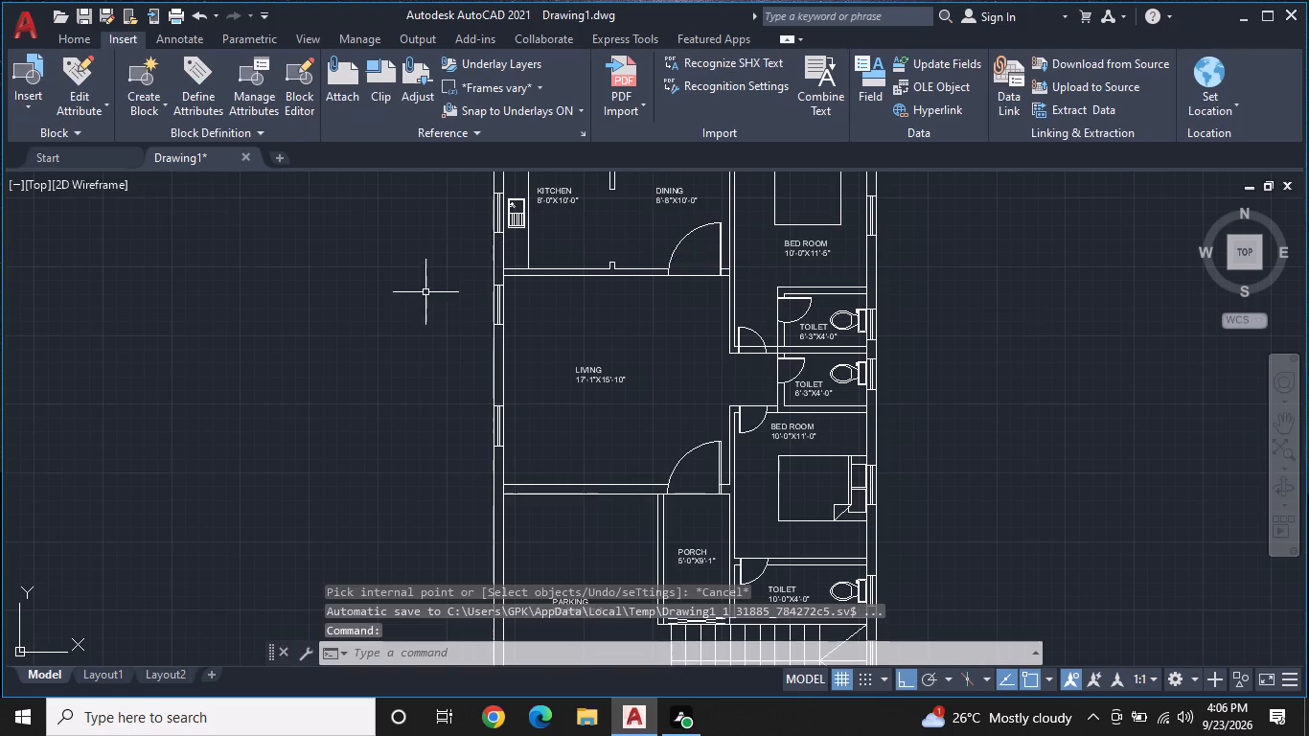
Select the two end lines and two middle lines of the living room's southern window in the west wall, closing the quick properties.
scroll(540, 309, up, 1)
middle_drag(540, 309, 563, 294)
scroll(468, 430, down, 1)
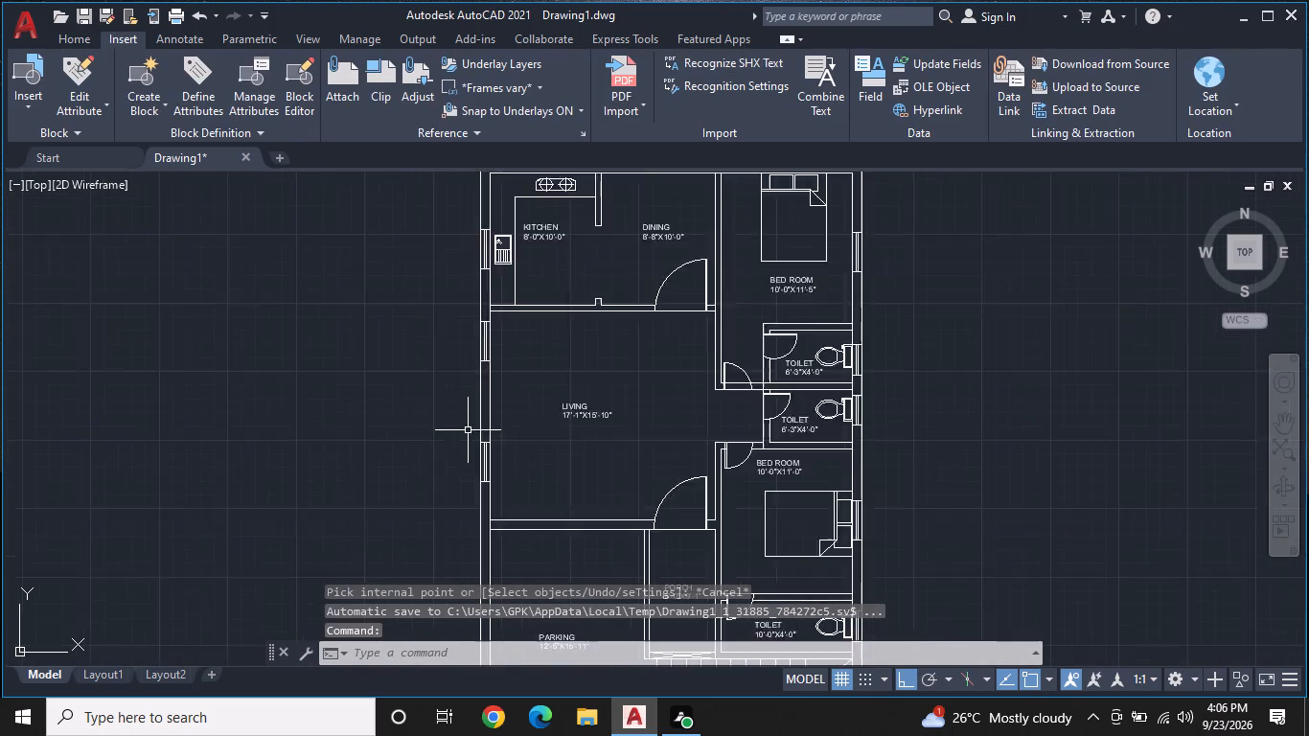
scroll(468, 430, down, 1)
scroll(485, 449, up, 1)
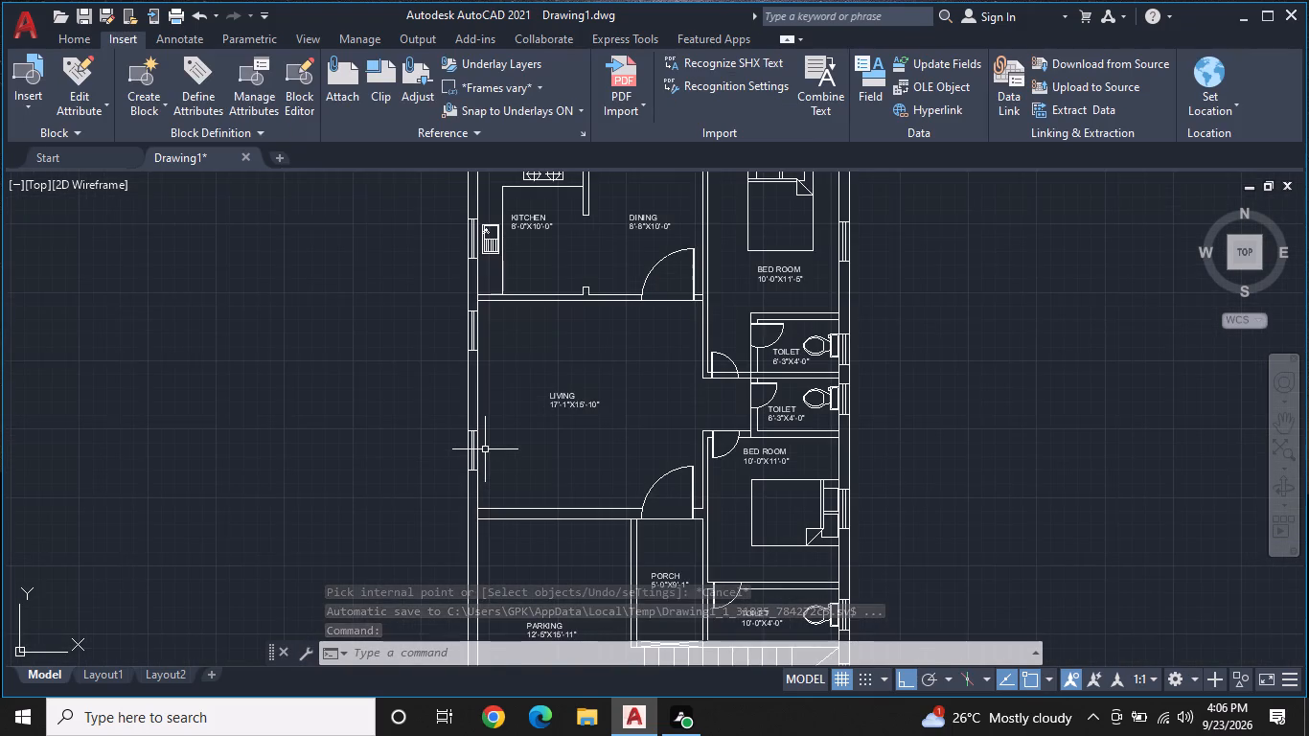
scroll(481, 449, up, 2)
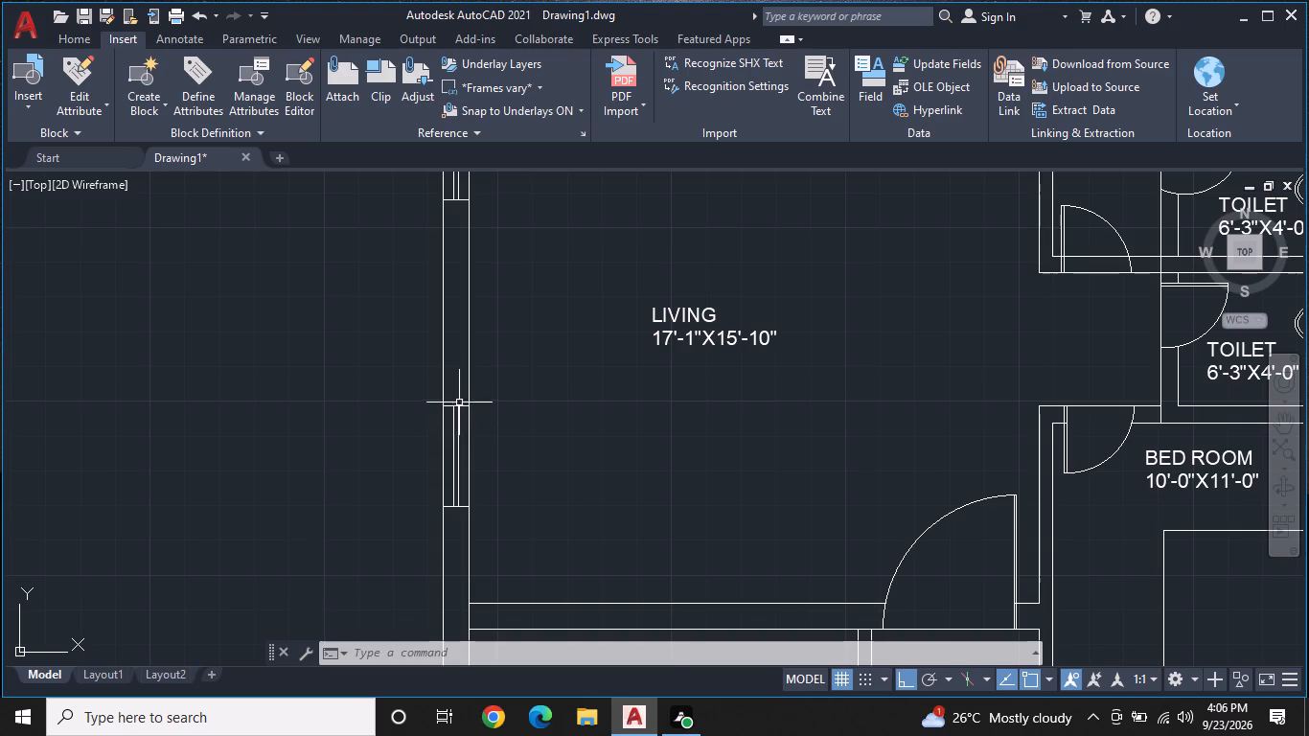
click(459, 403)
click(457, 425)
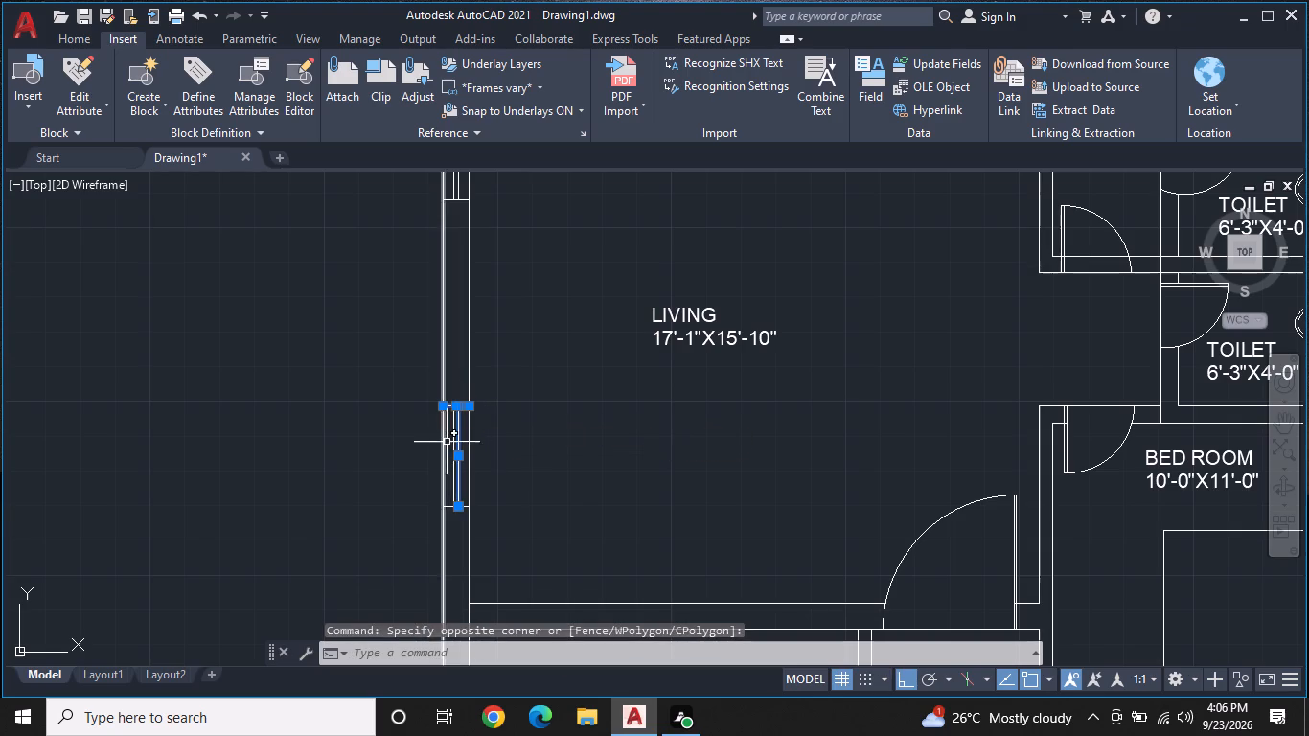
scroll(452, 442, up, 3)
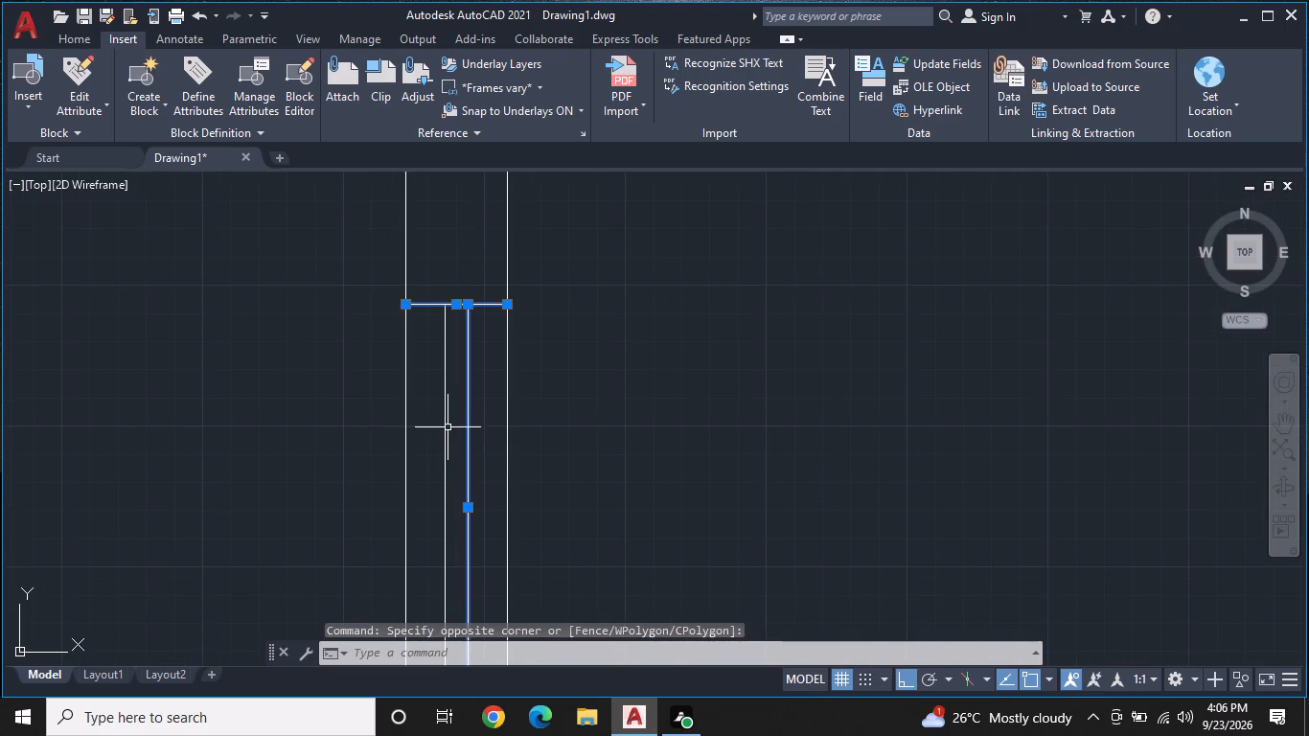
click(441, 440)
click(442, 453)
double_click(445, 457)
scroll(447, 459, down, 2)
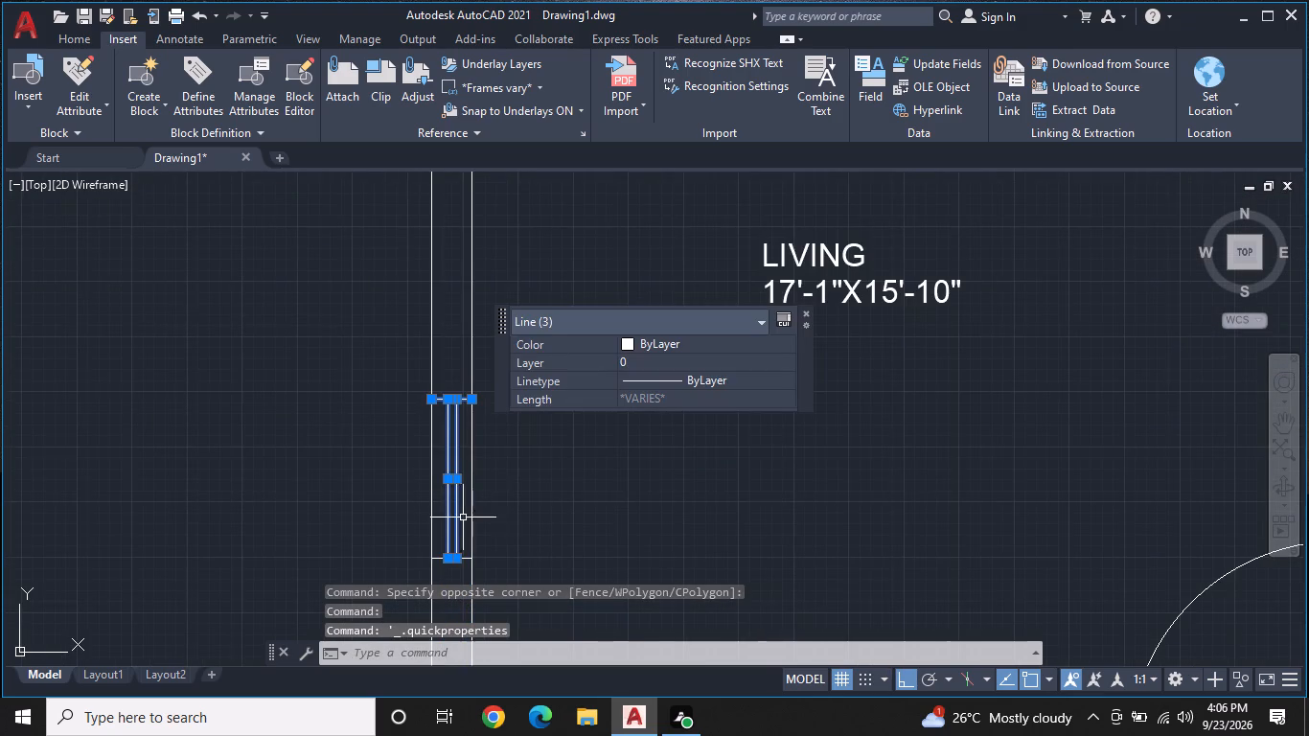
scroll(461, 566, up, 2)
click(465, 555)
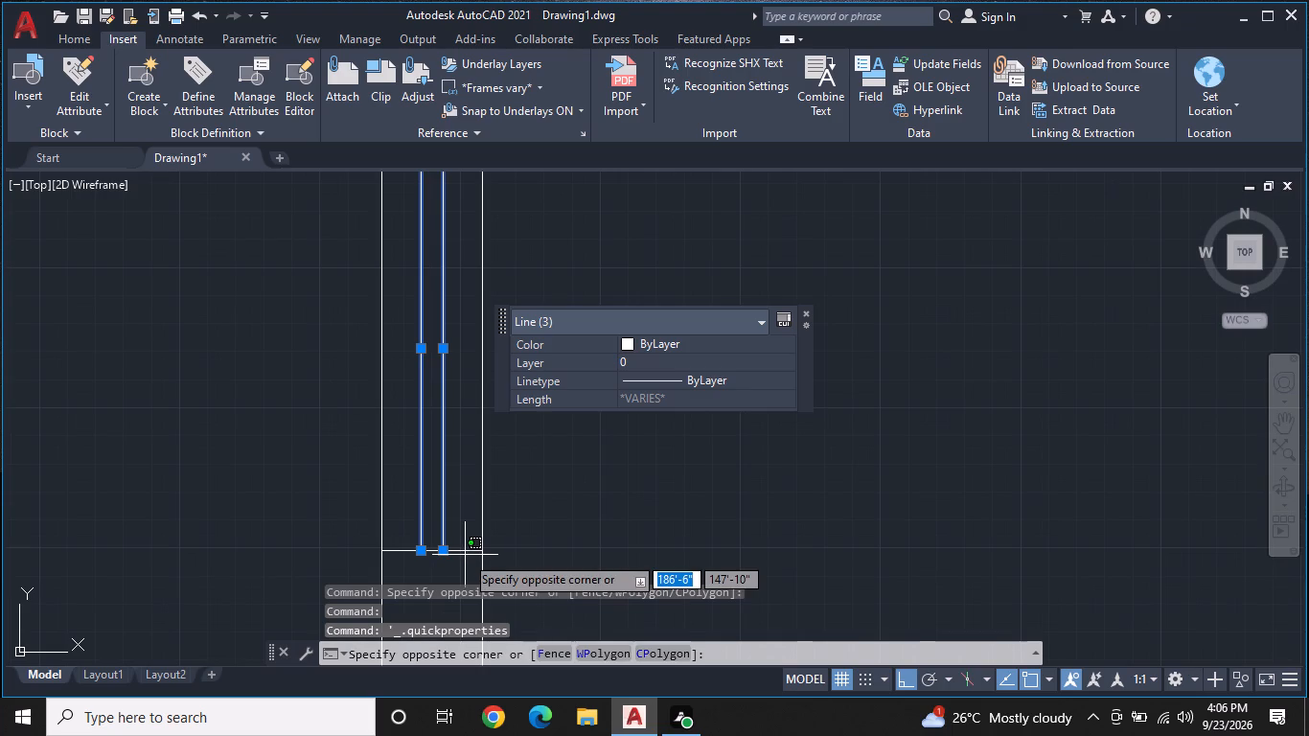
click(465, 554)
click(465, 553)
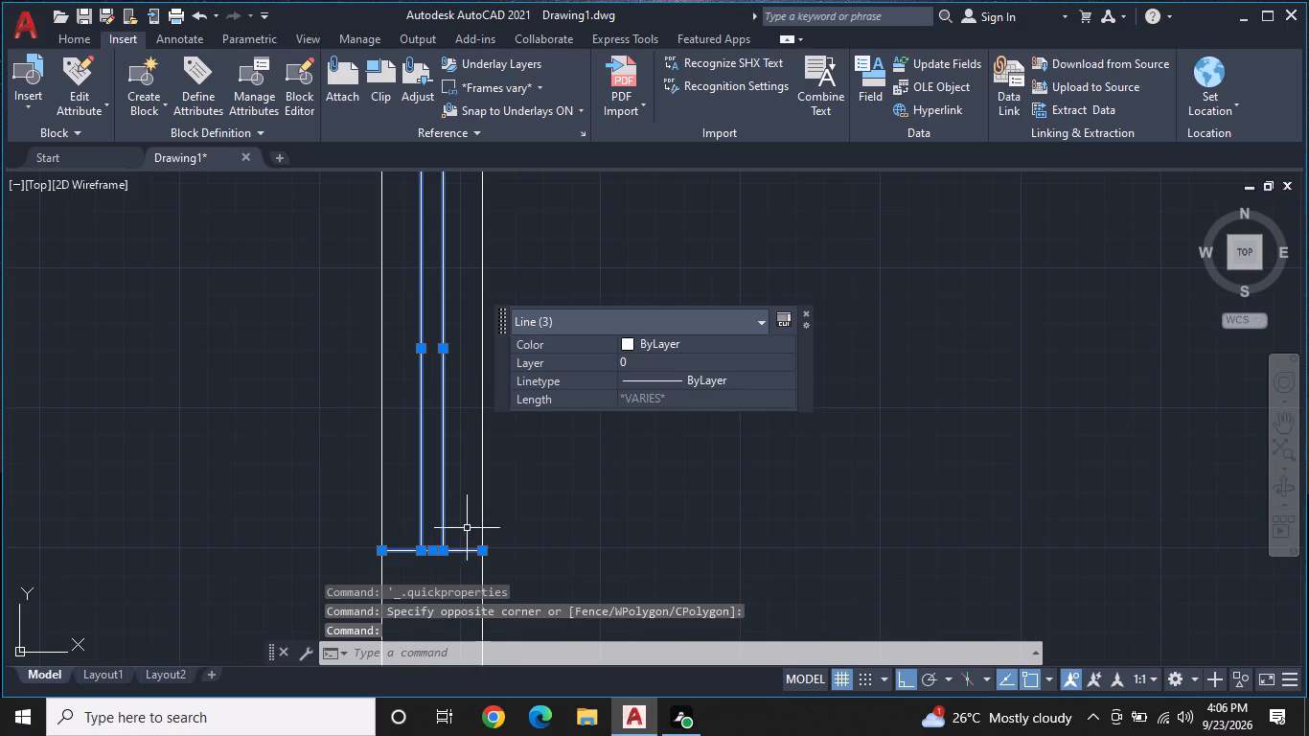
scroll(476, 503, down, 1)
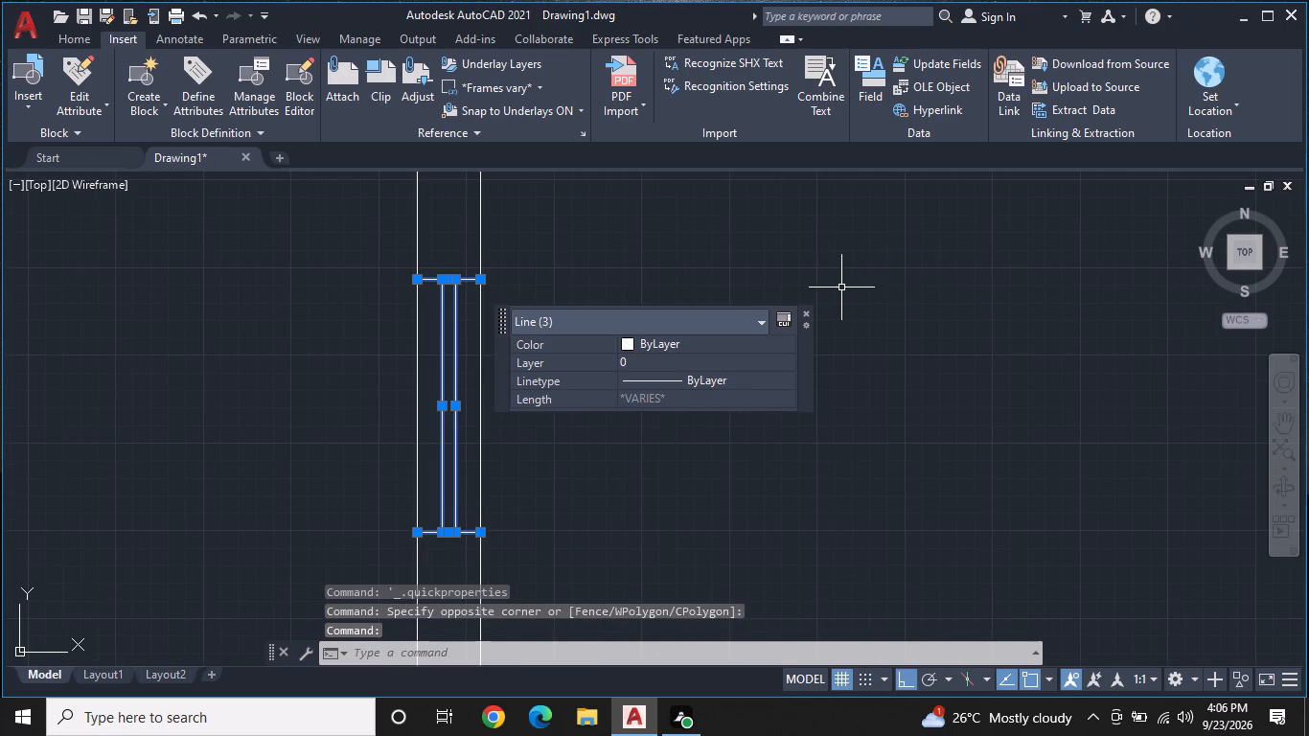
click(806, 310)
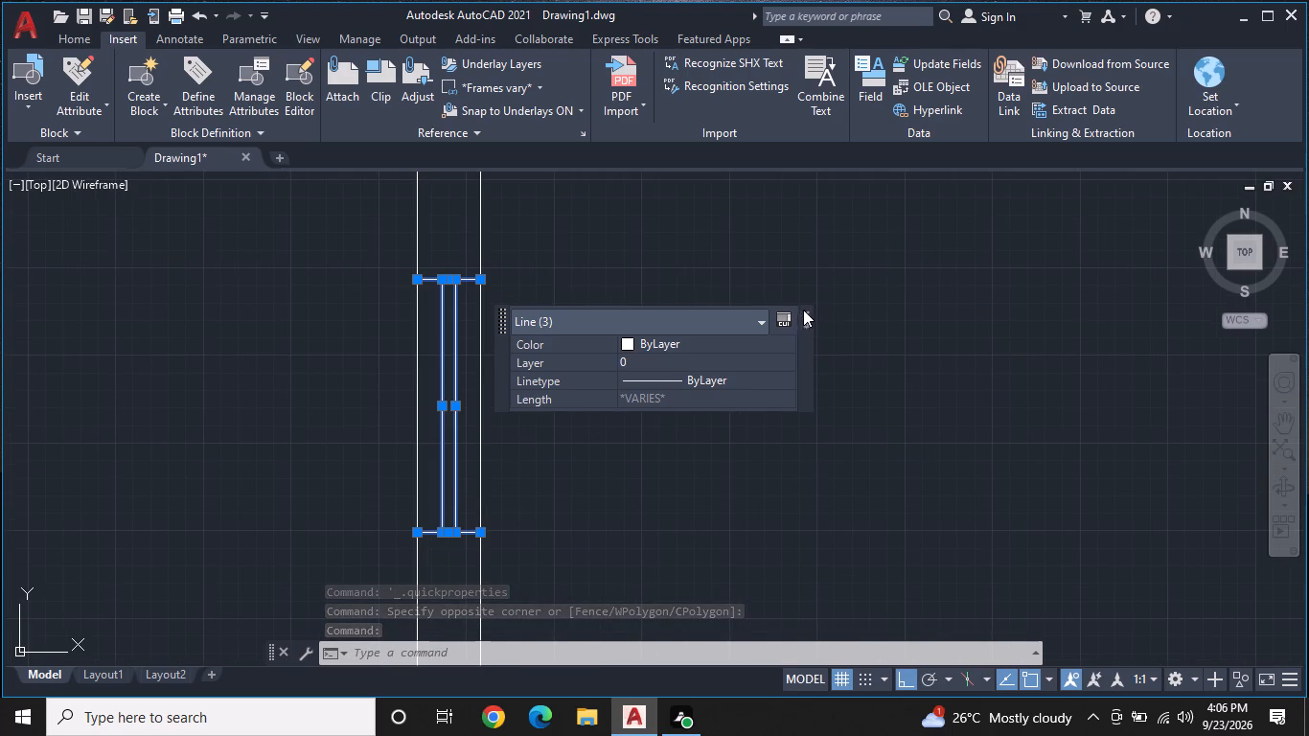
click(801, 310)
double_click(807, 310)
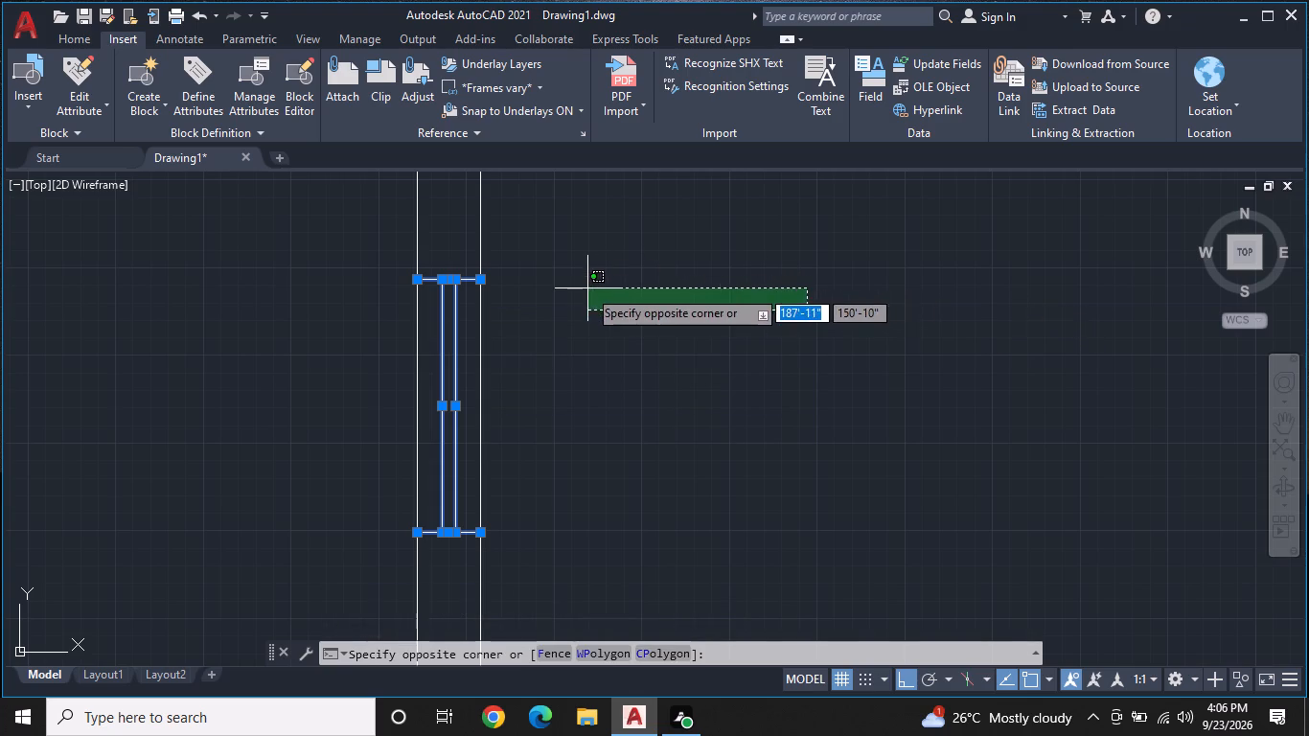
click(622, 287)
Add both end lines and both middle lines of the living room's northern window in the west wall to the selection.
scroll(634, 284, down, 2)
middle_click(637, 261)
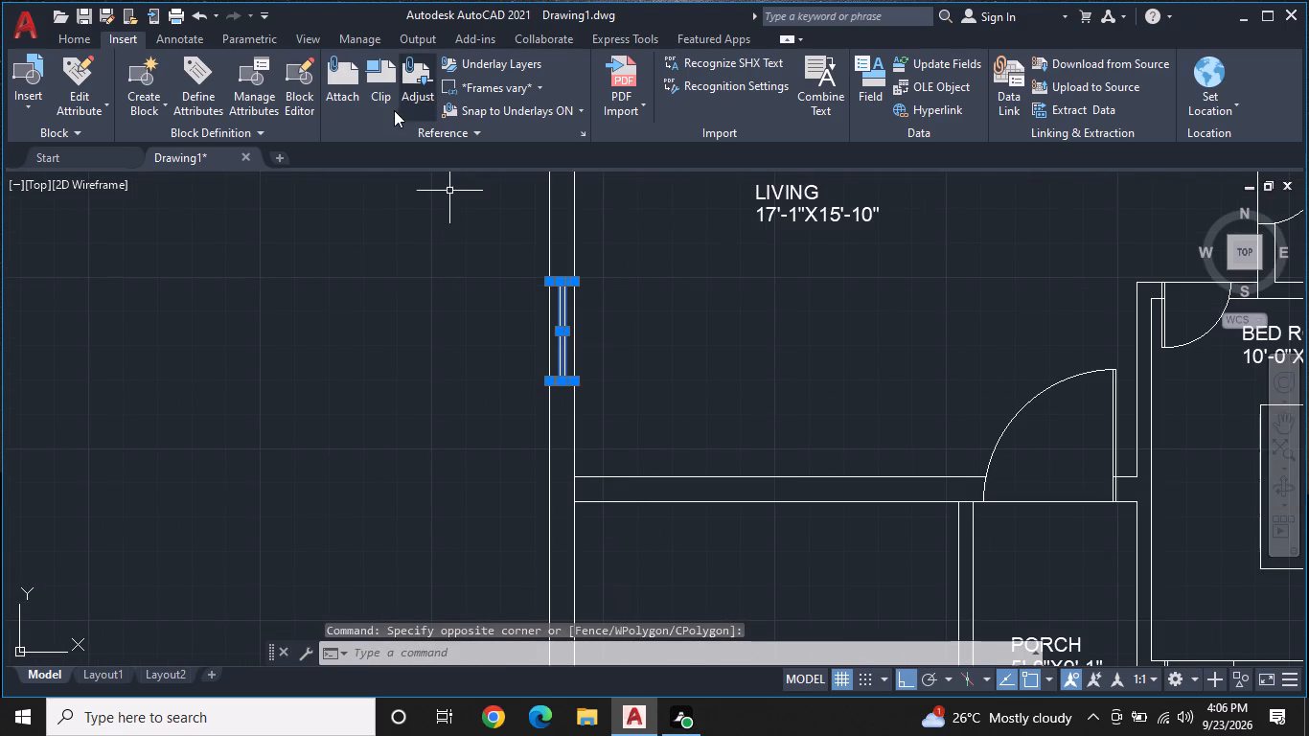
middle_drag(614, 270, 626, 500)
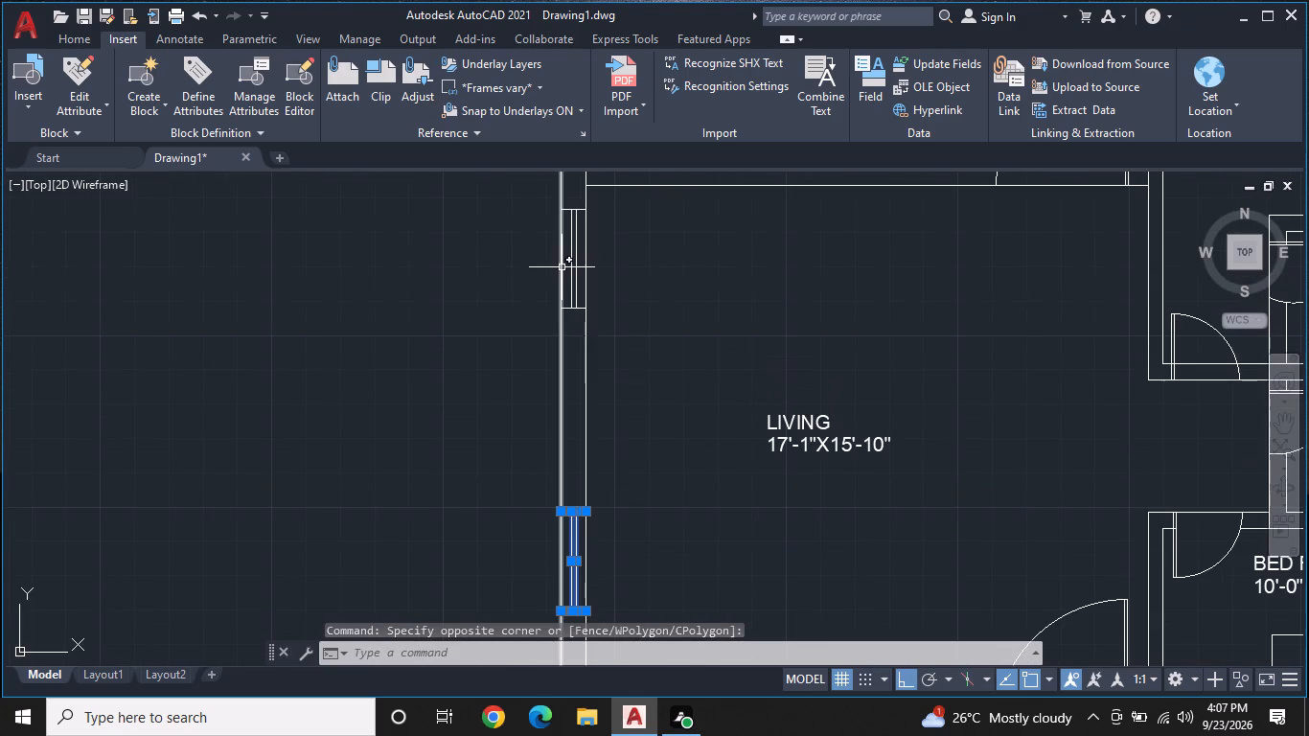
scroll(562, 267, up, 1)
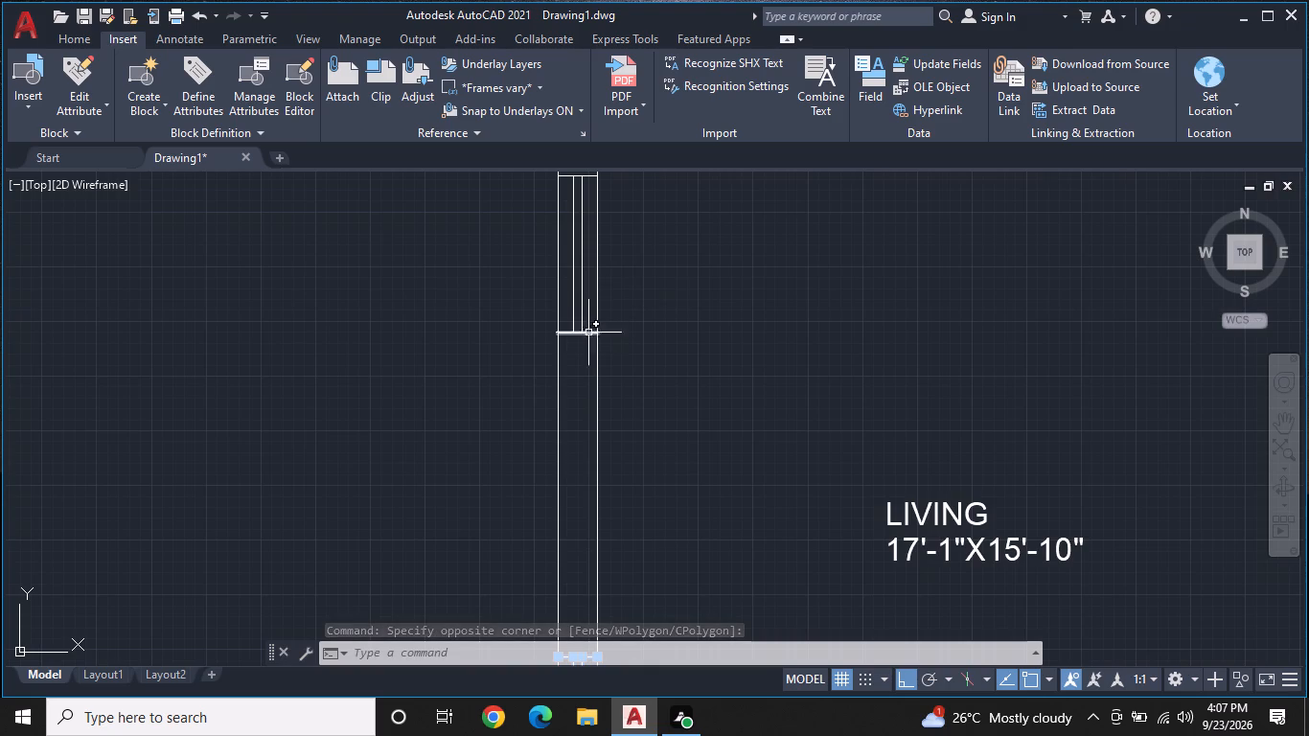
click(585, 334)
click(583, 305)
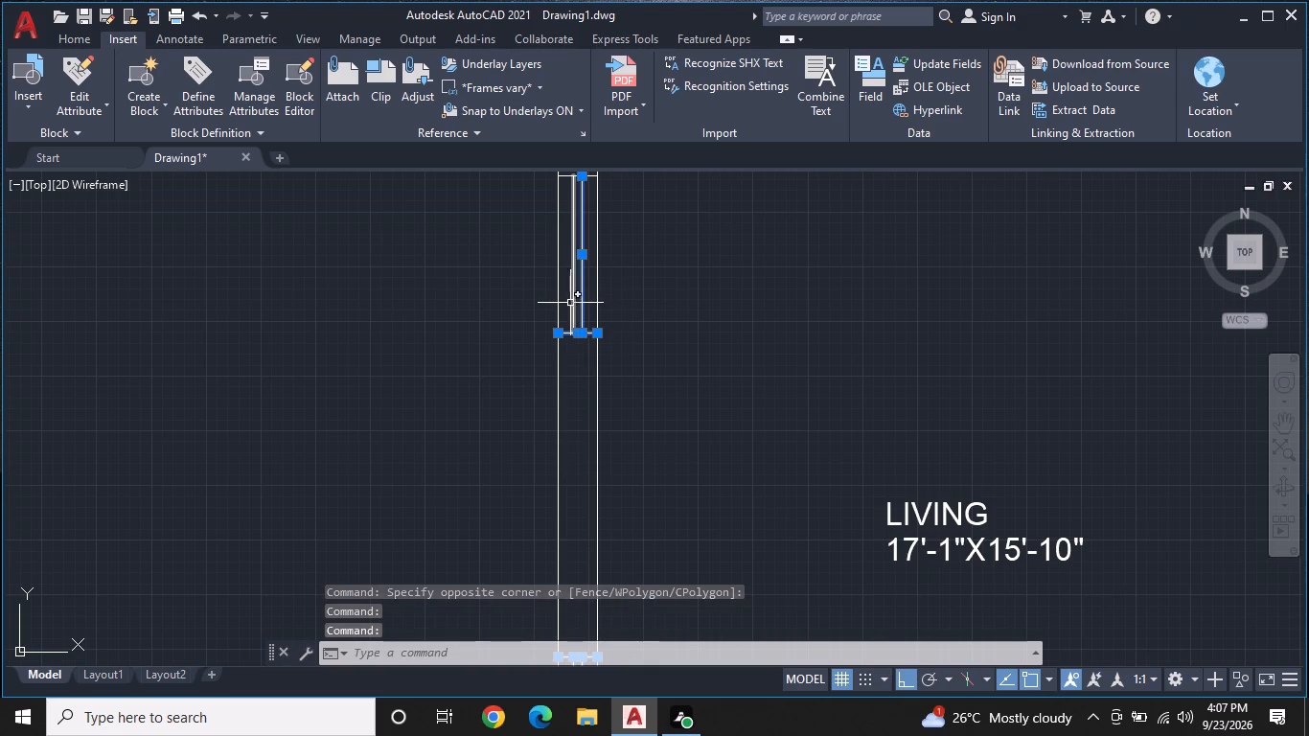
click(576, 300)
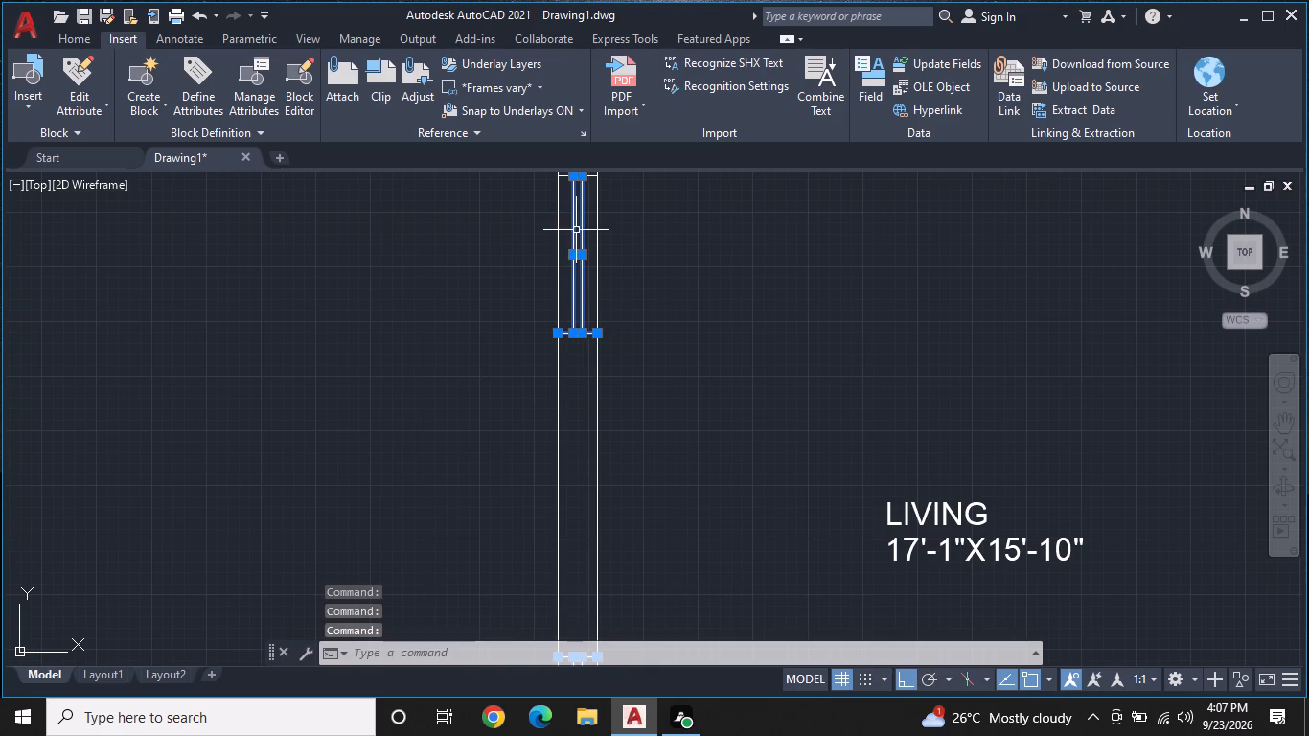
middle_drag(576, 229, 568, 389)
scroll(568, 389, up, 1)
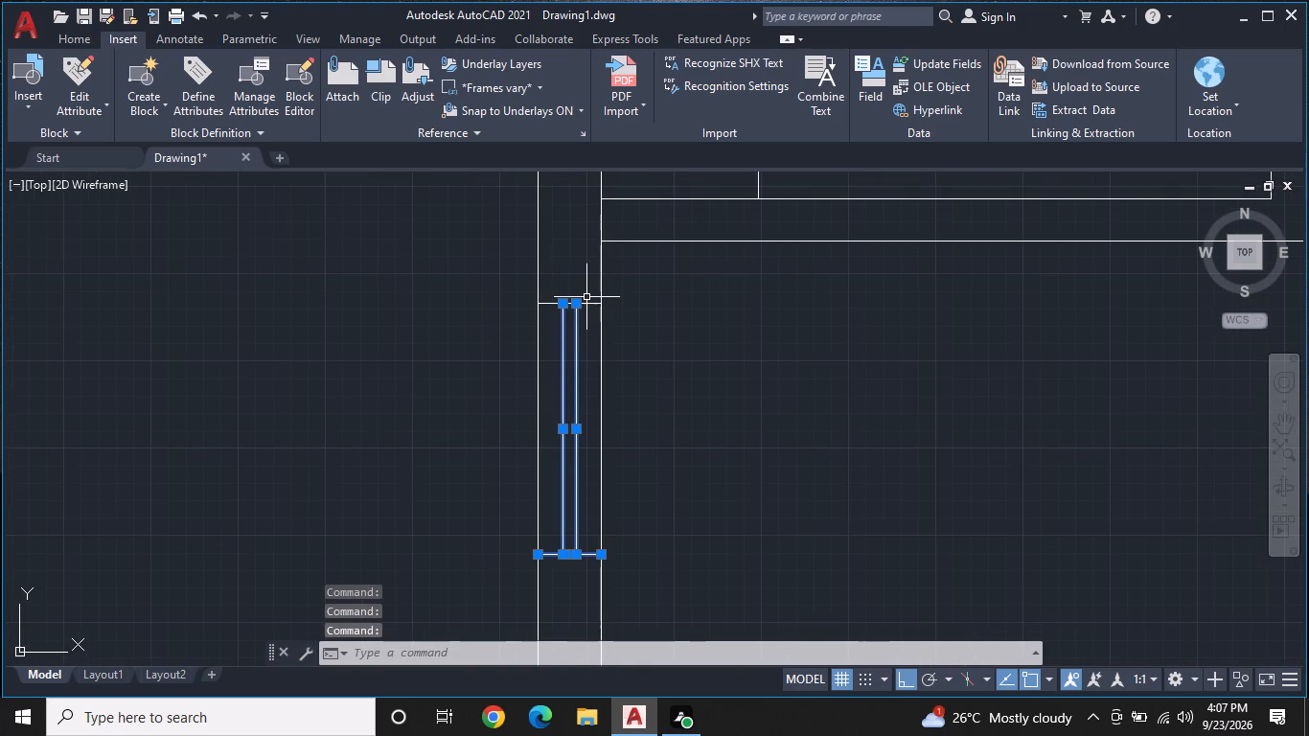
click(586, 305)
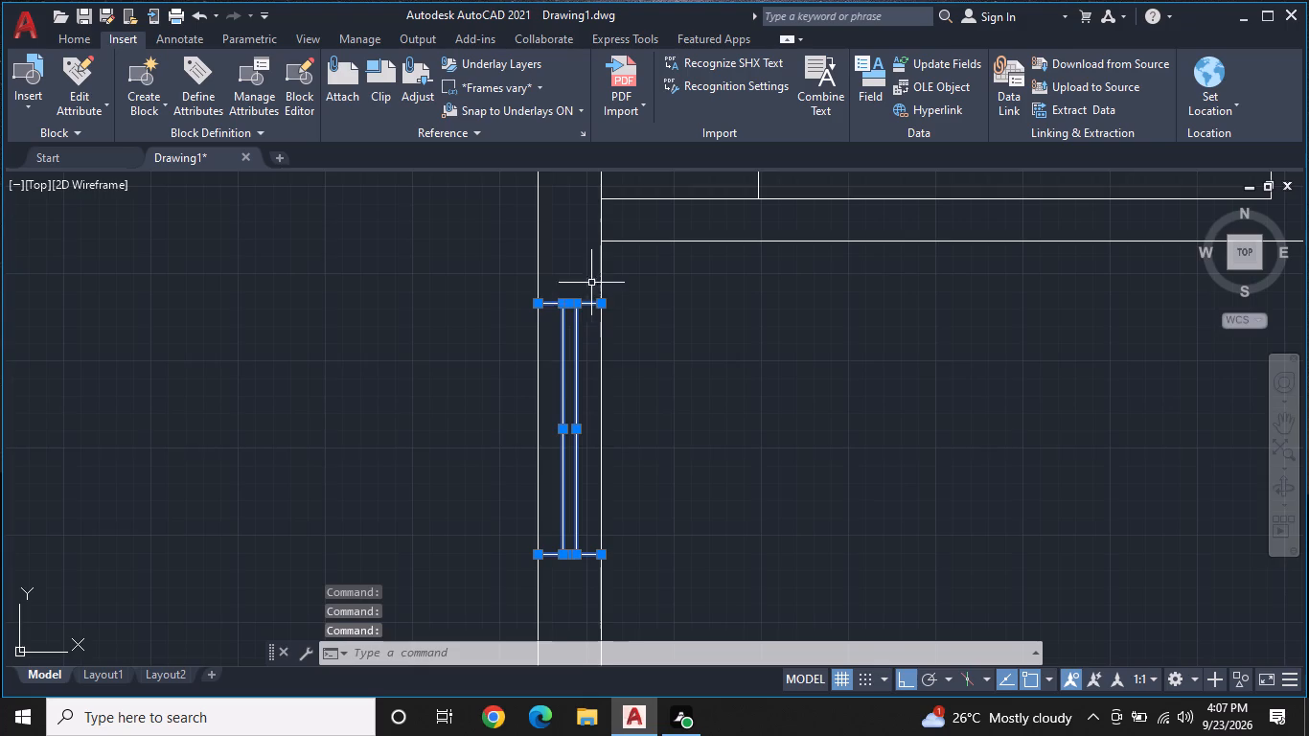
Add the two end lines and two middle lines of the kitchen window beside the sink, in the west wall, to the selection.
scroll(592, 280, down, 5)
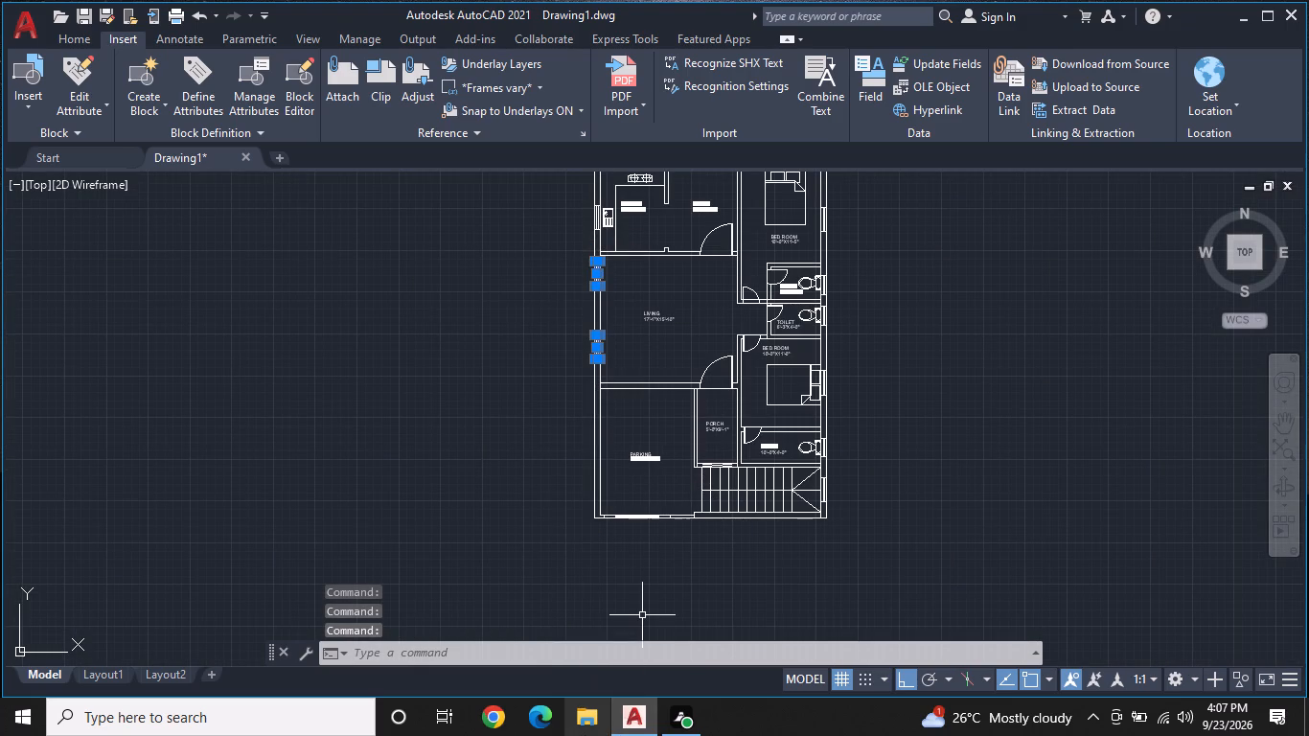
middle_drag(627, 248, 627, 286)
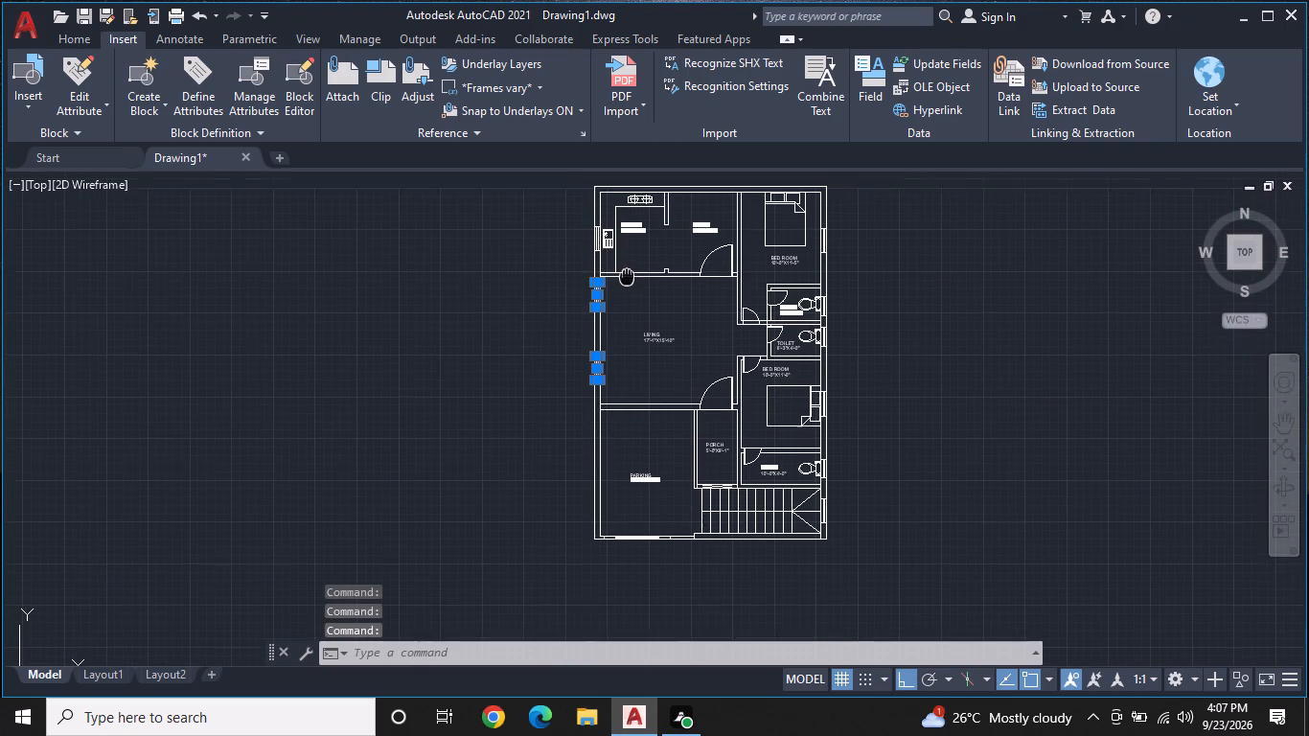
middle_drag(627, 286, 627, 360)
scroll(607, 353, up, 3)
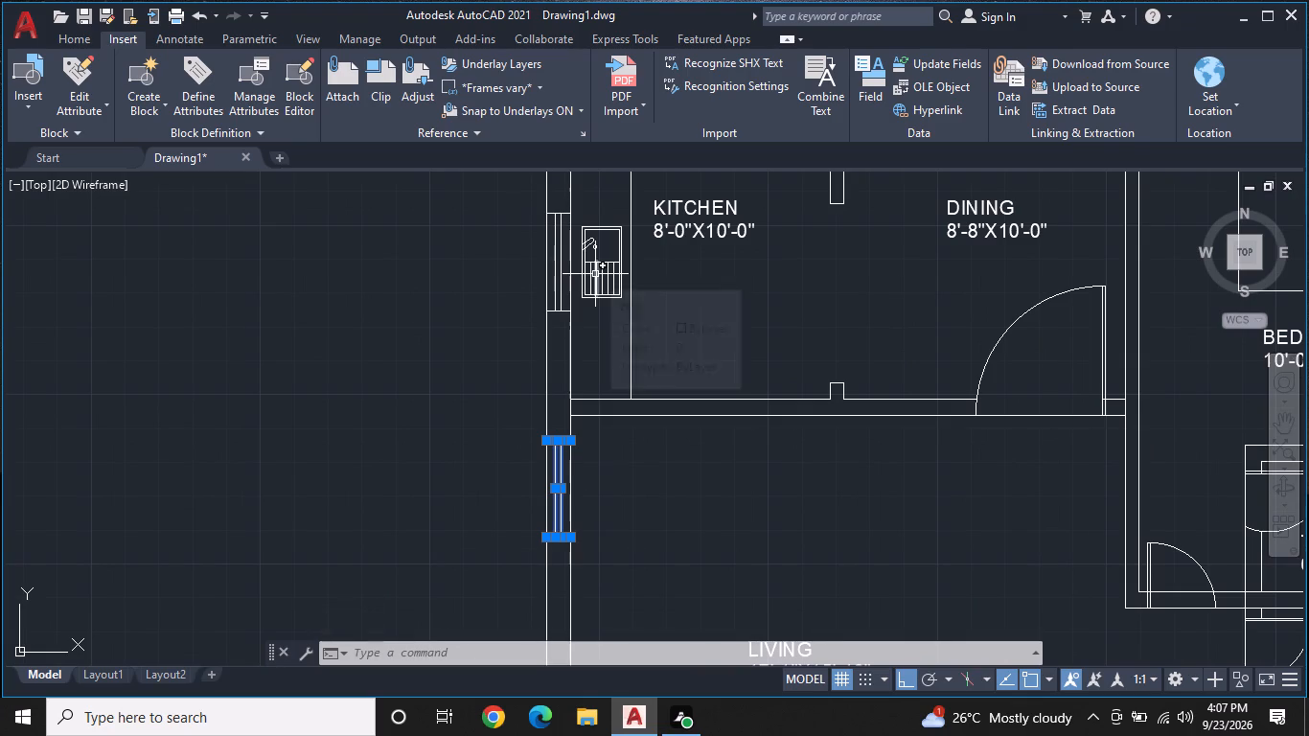
scroll(557, 227, up, 2)
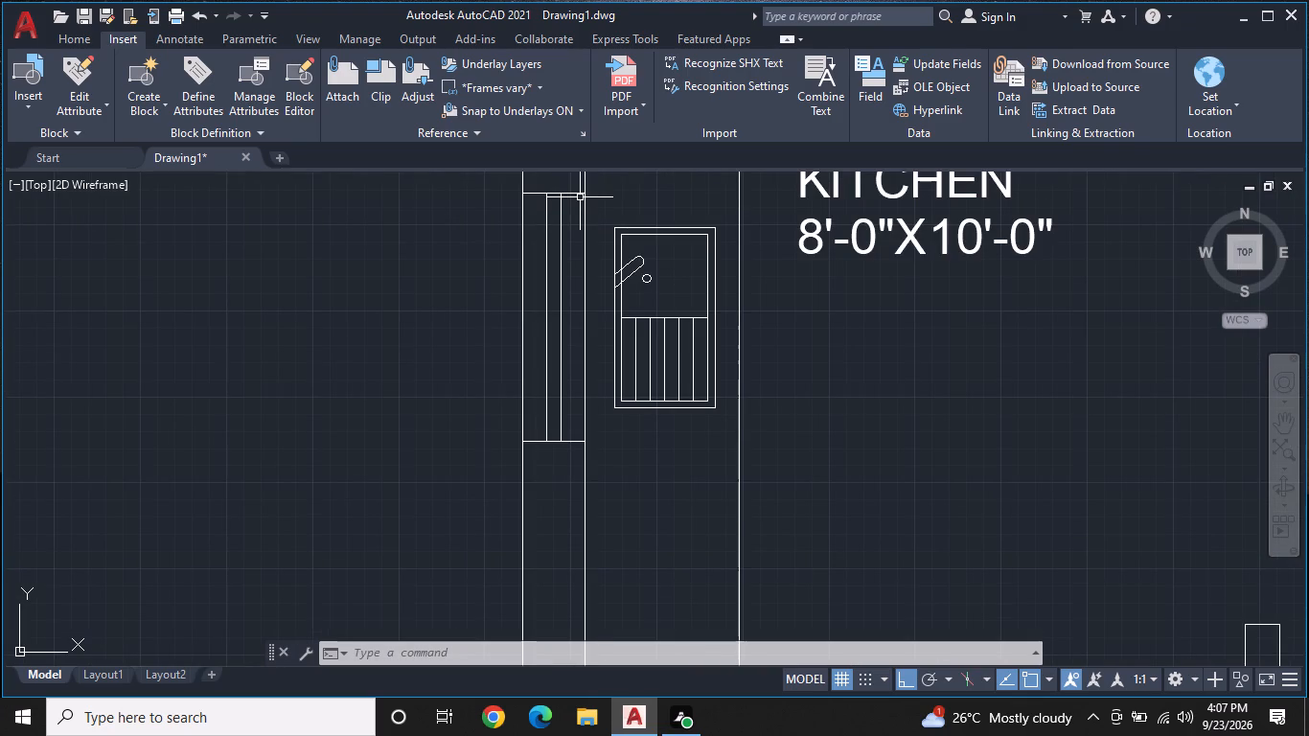
click(545, 192)
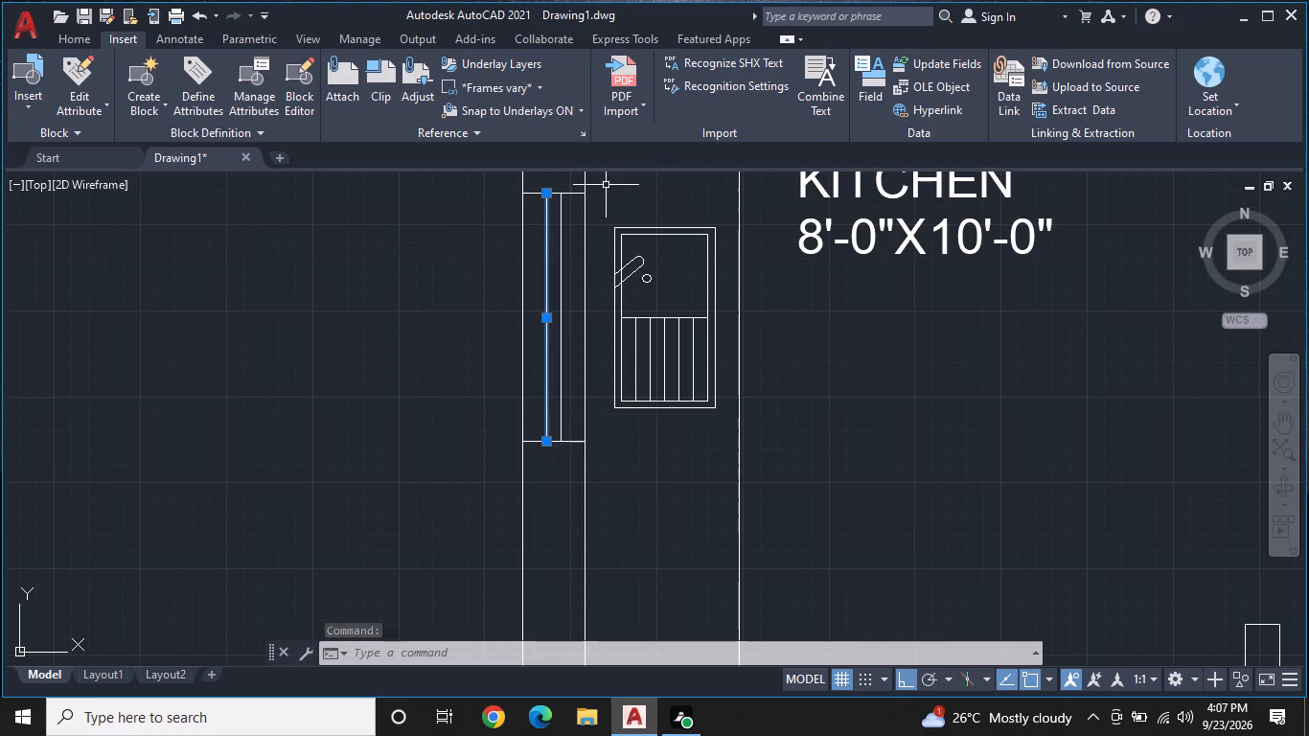
click(577, 194)
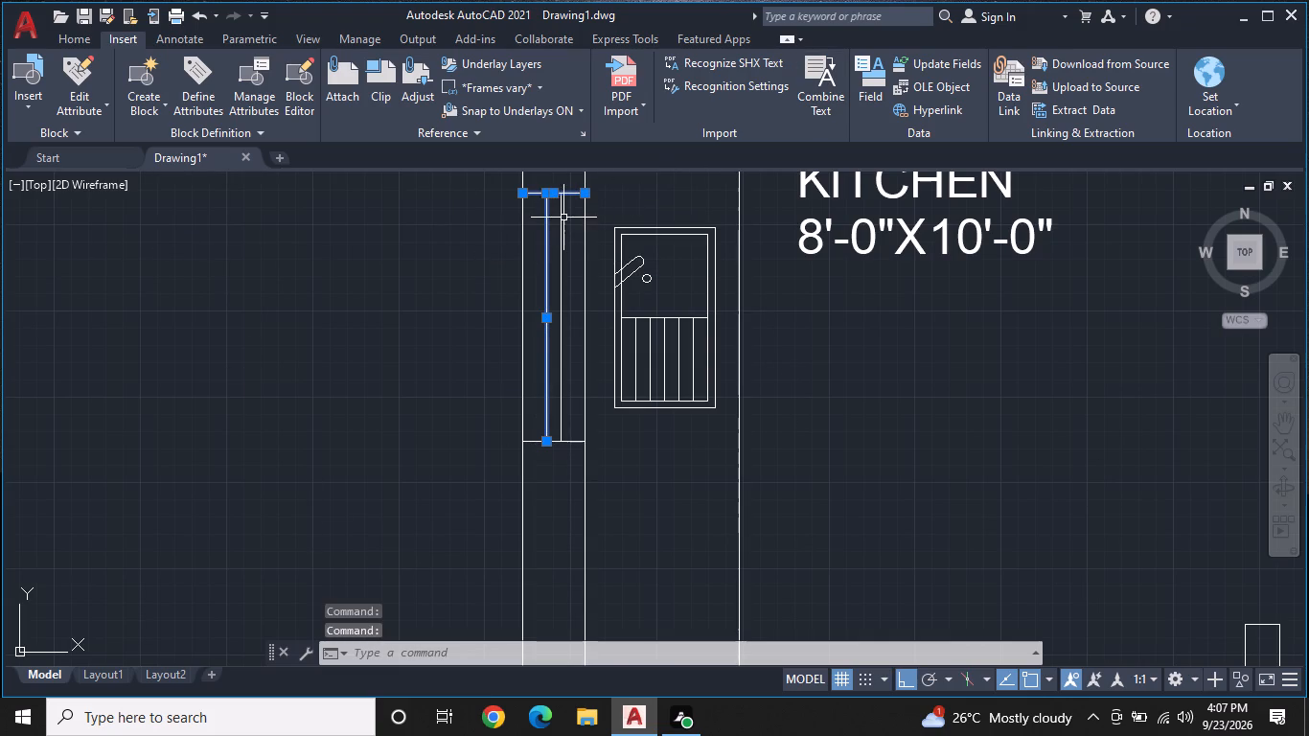
click(563, 218)
double_click(555, 240)
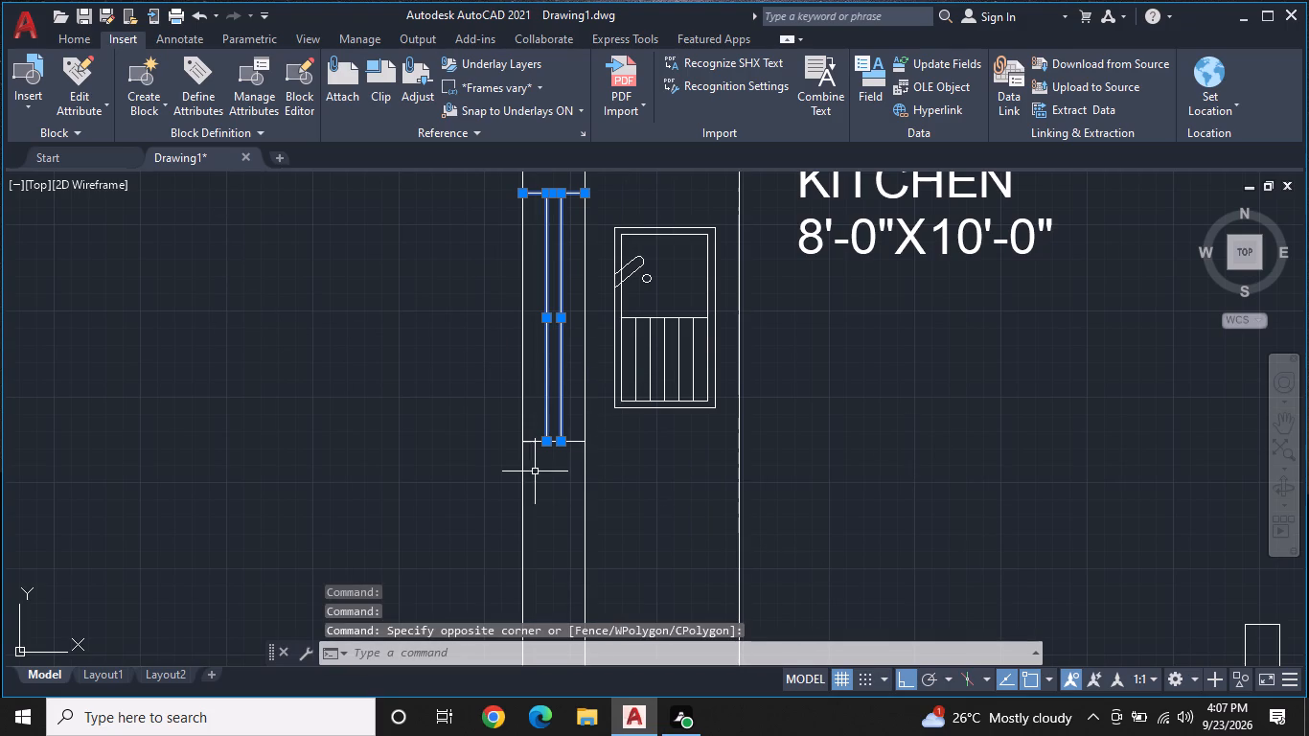
click(572, 443)
Add both end lines and both middle lines of the 10'-0"X11'-5" bedroom's window in the east wall to the selection.
scroll(665, 441, down, 2)
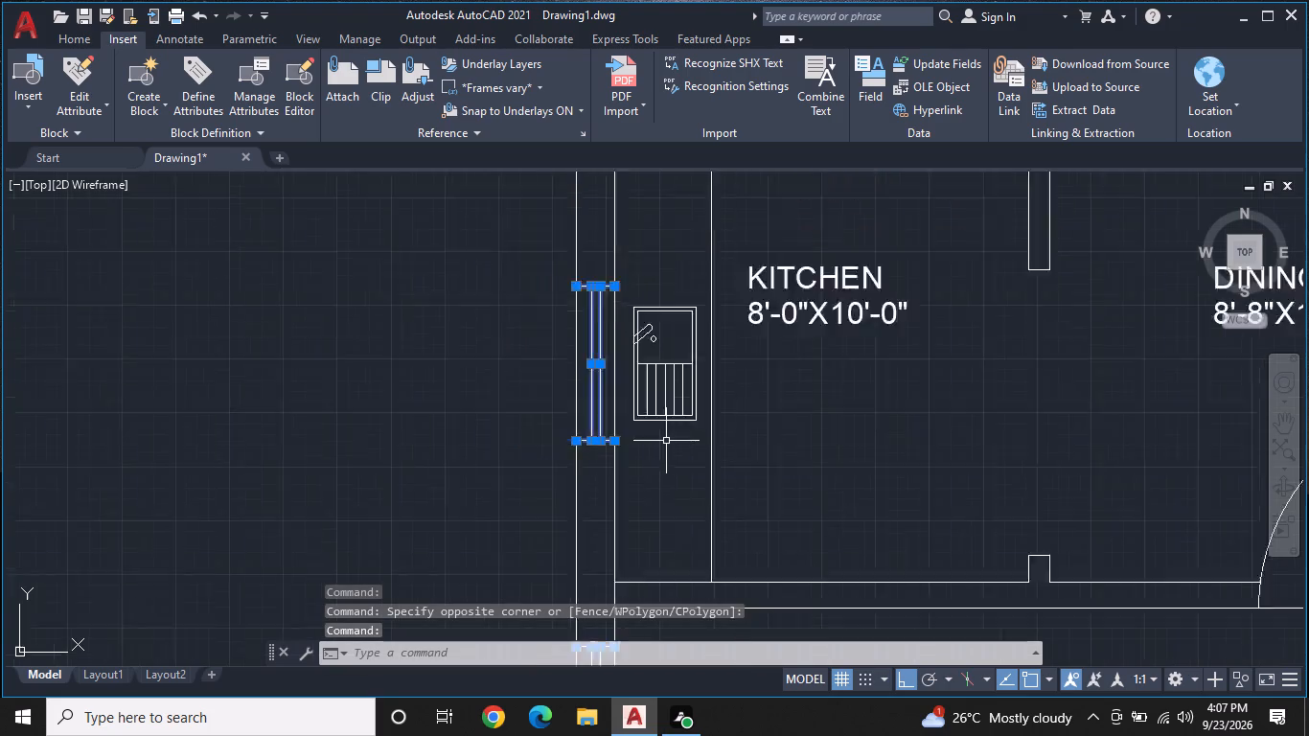
scroll(1045, 451, down, 1)
middle_drag(1088, 430, 700, 446)
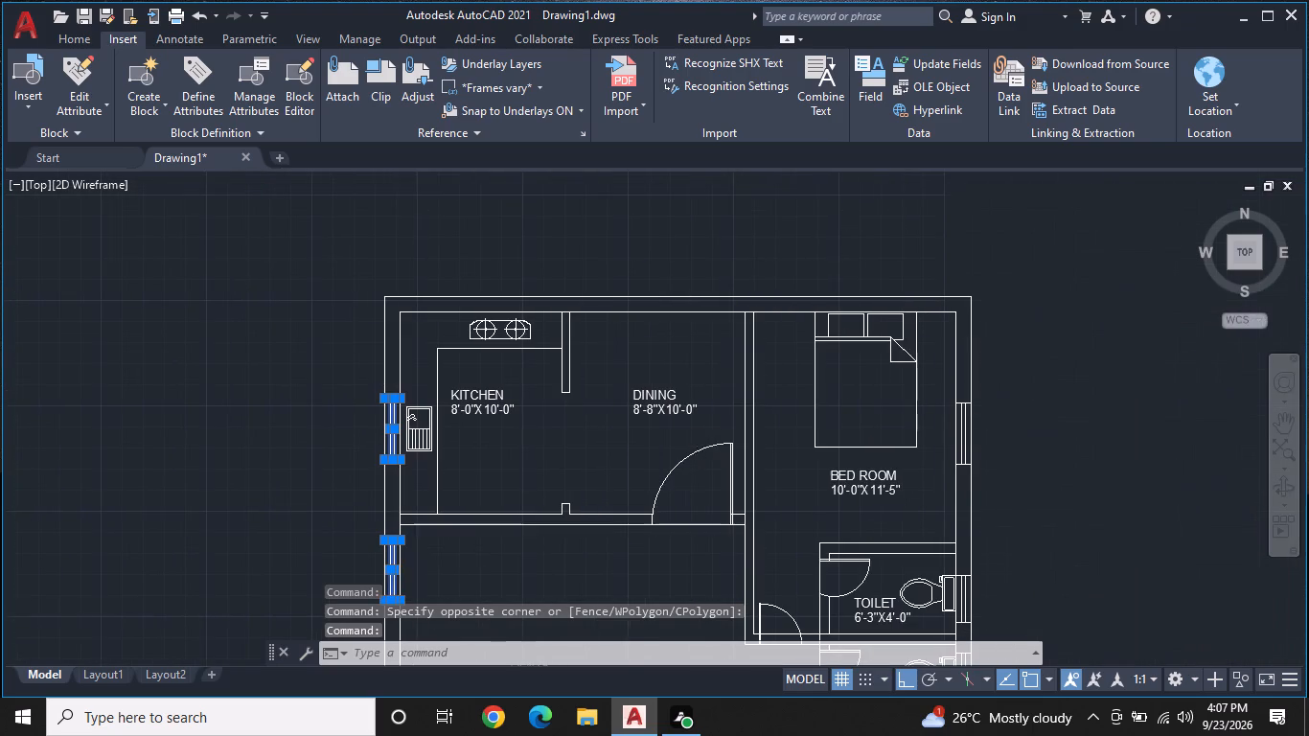
scroll(976, 436, up, 2)
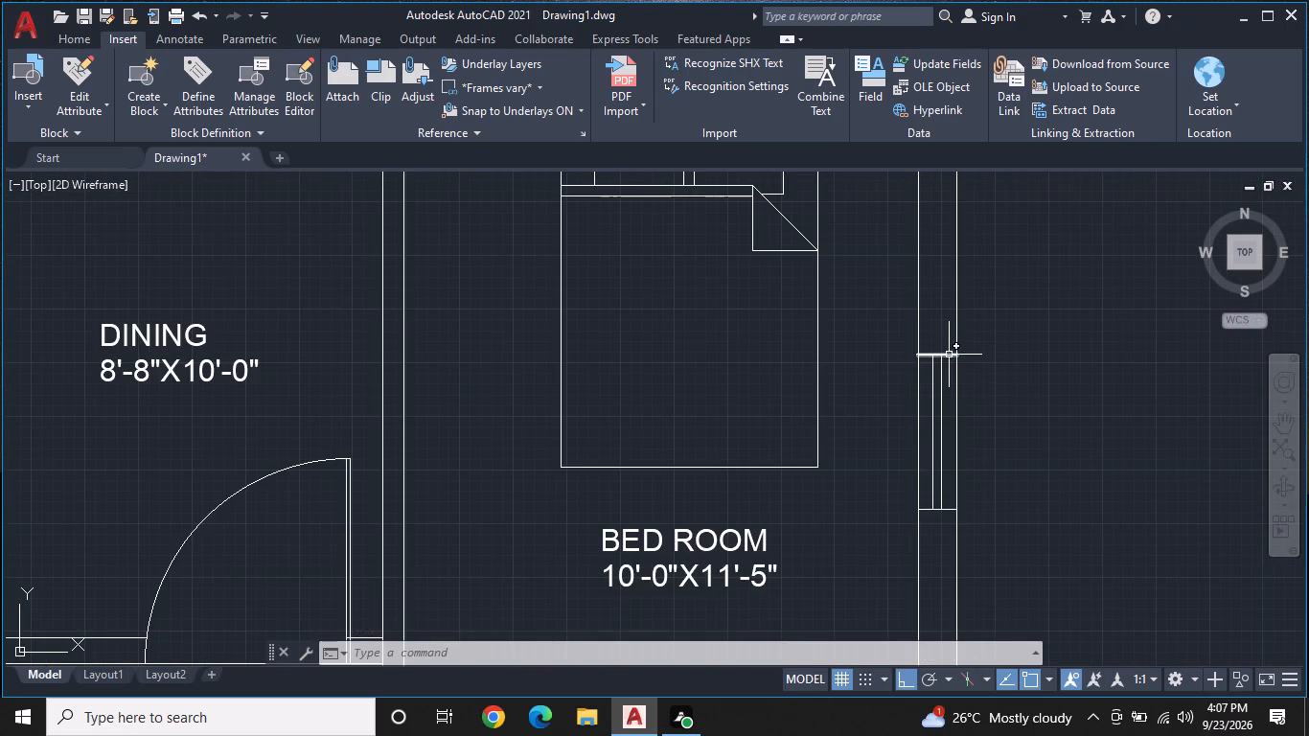
click(949, 355)
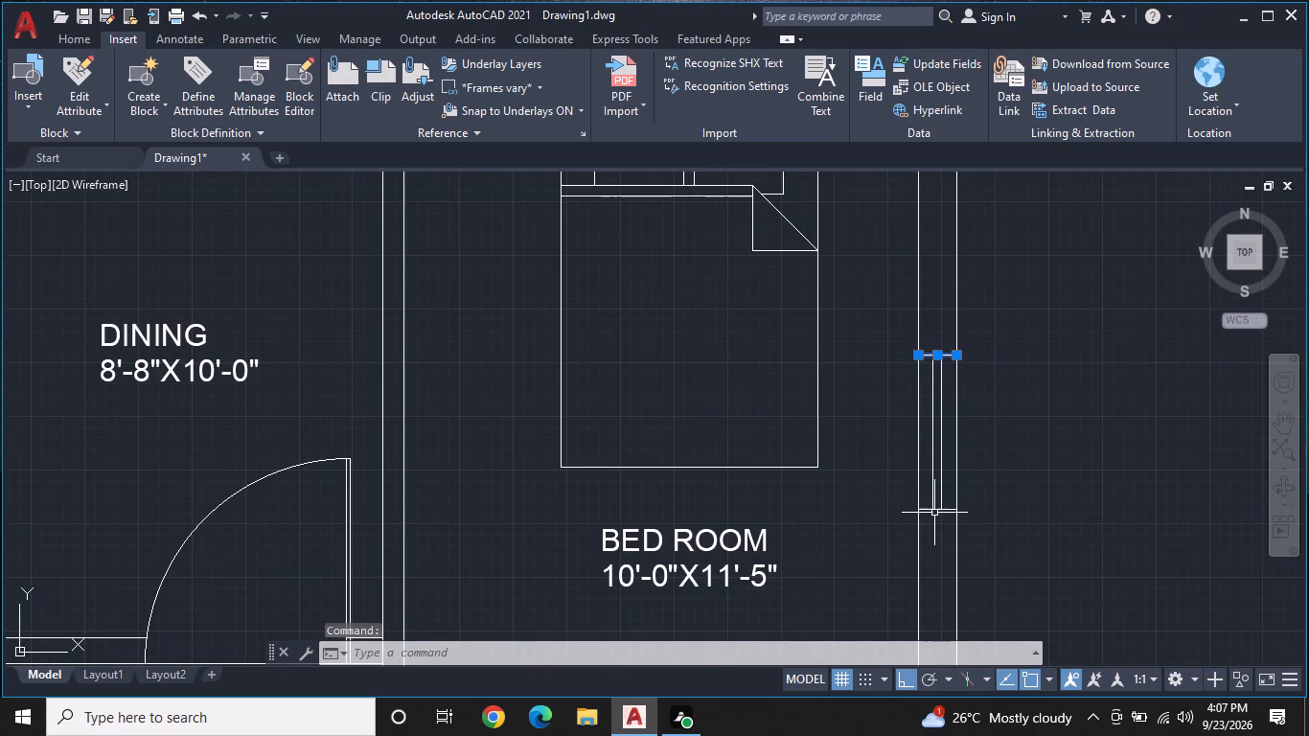
click(935, 511)
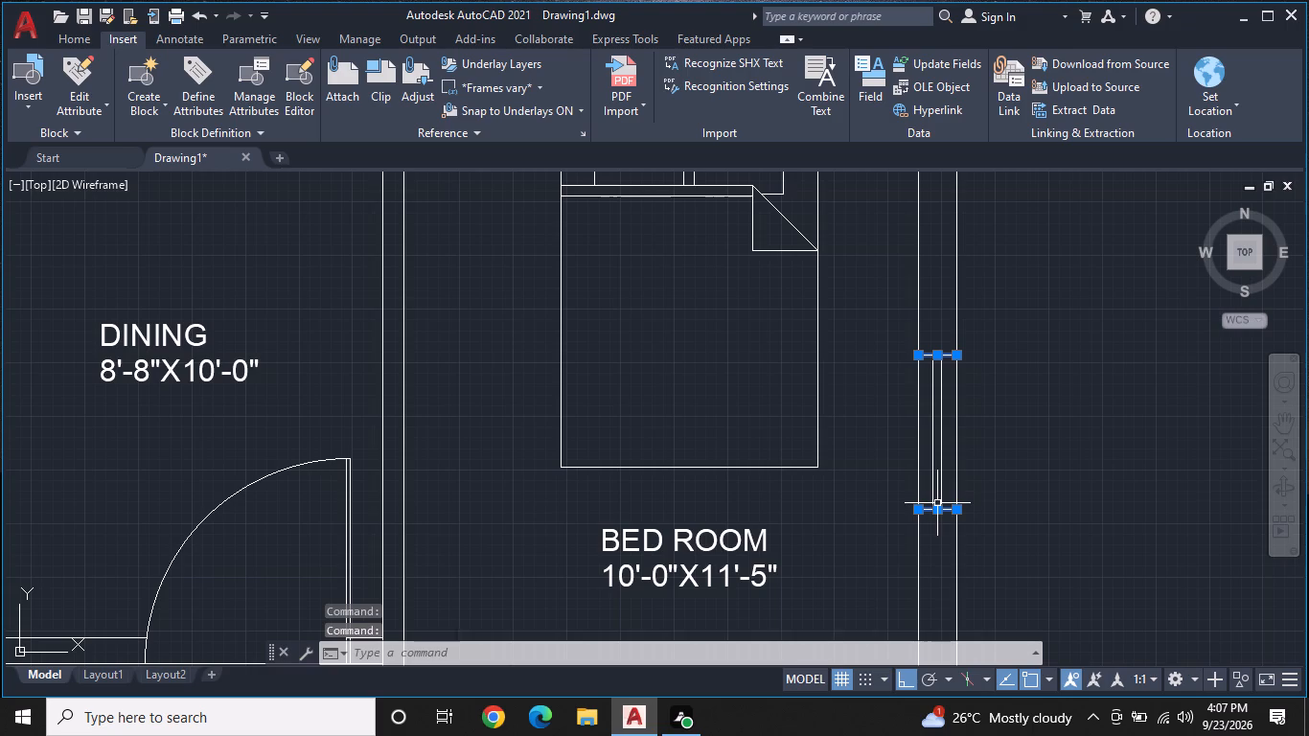
double_click(933, 450)
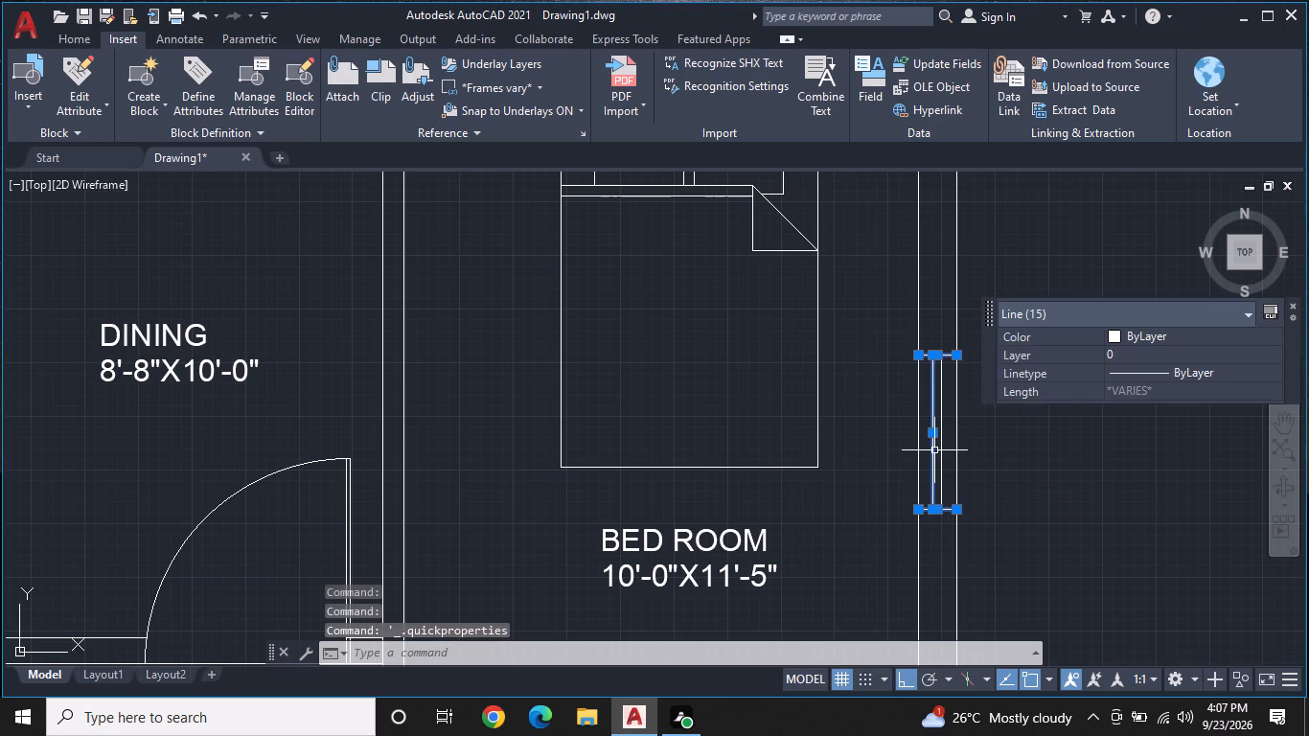
click(939, 494)
Add the end lines and both middle lines of the northernmost toilet's window in the east wall to the selection.
scroll(963, 567, down, 2)
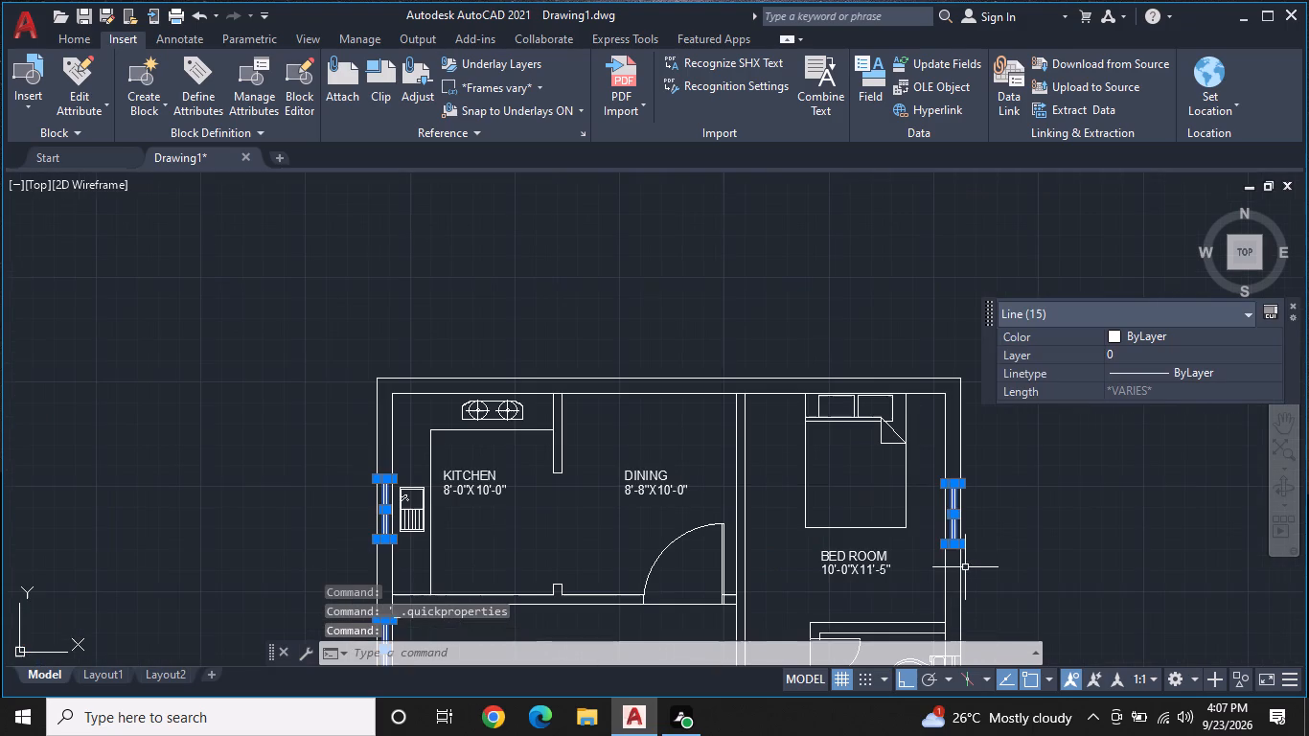
middle_drag(966, 569, 940, 364)
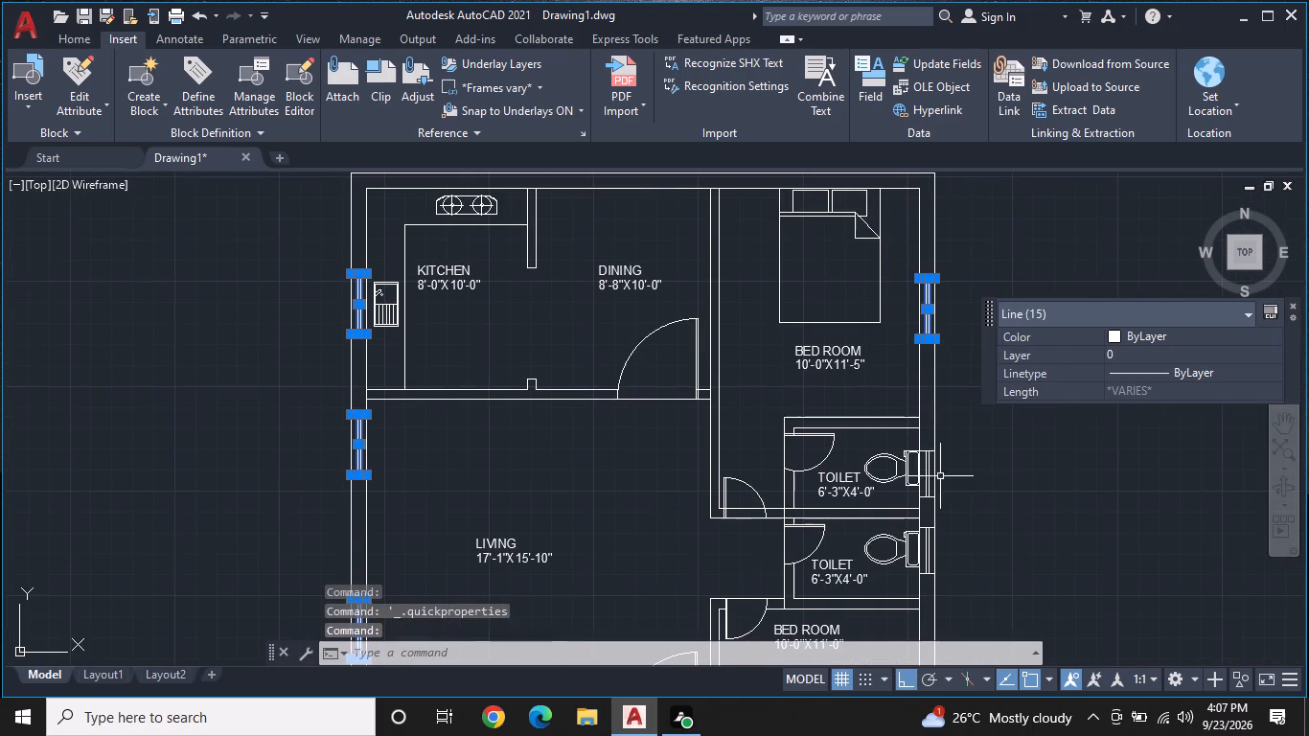
scroll(907, 443, up, 2)
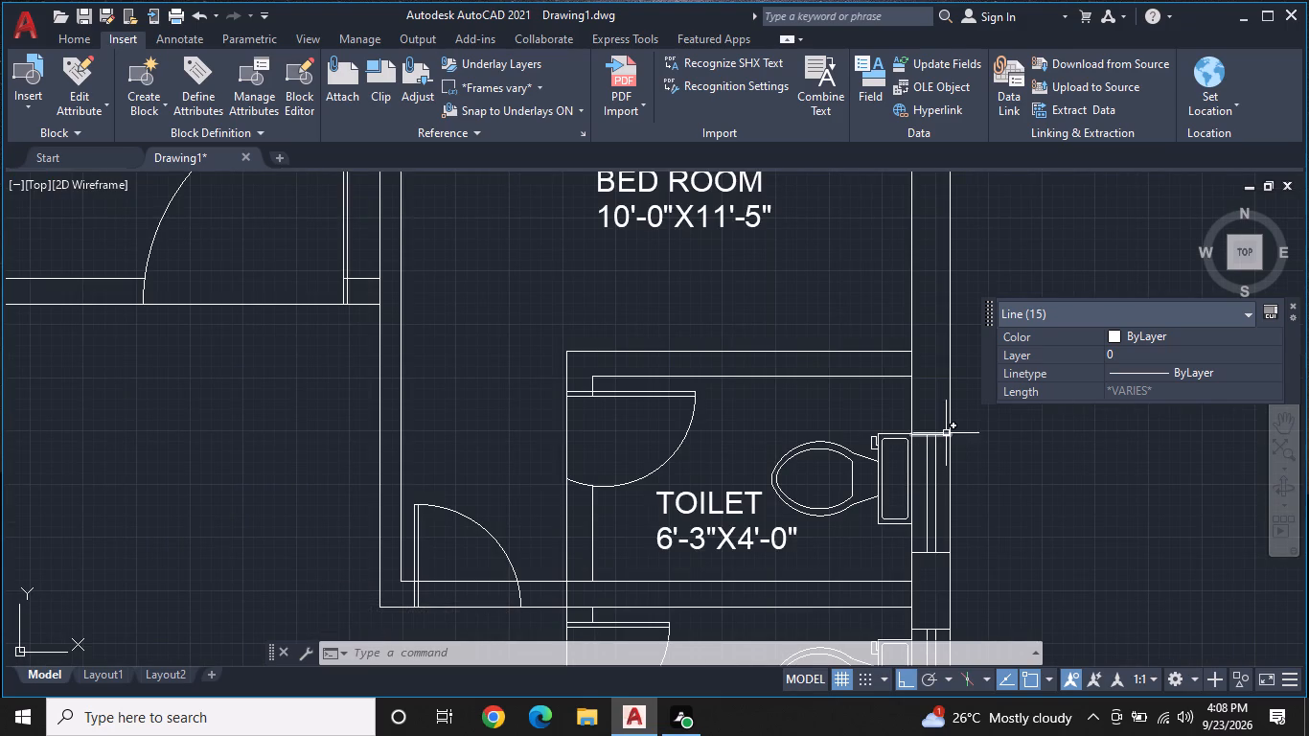
click(946, 433)
click(932, 475)
click(929, 492)
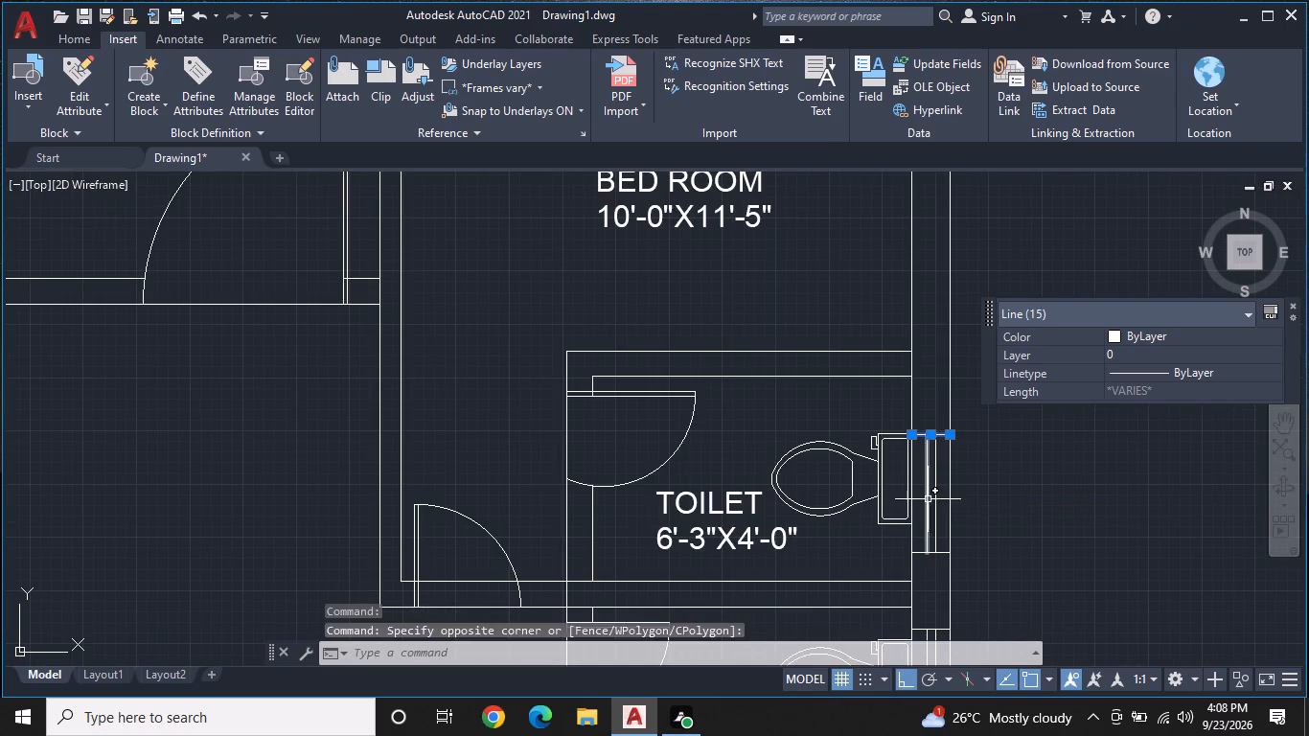
click(927, 503)
click(935, 523)
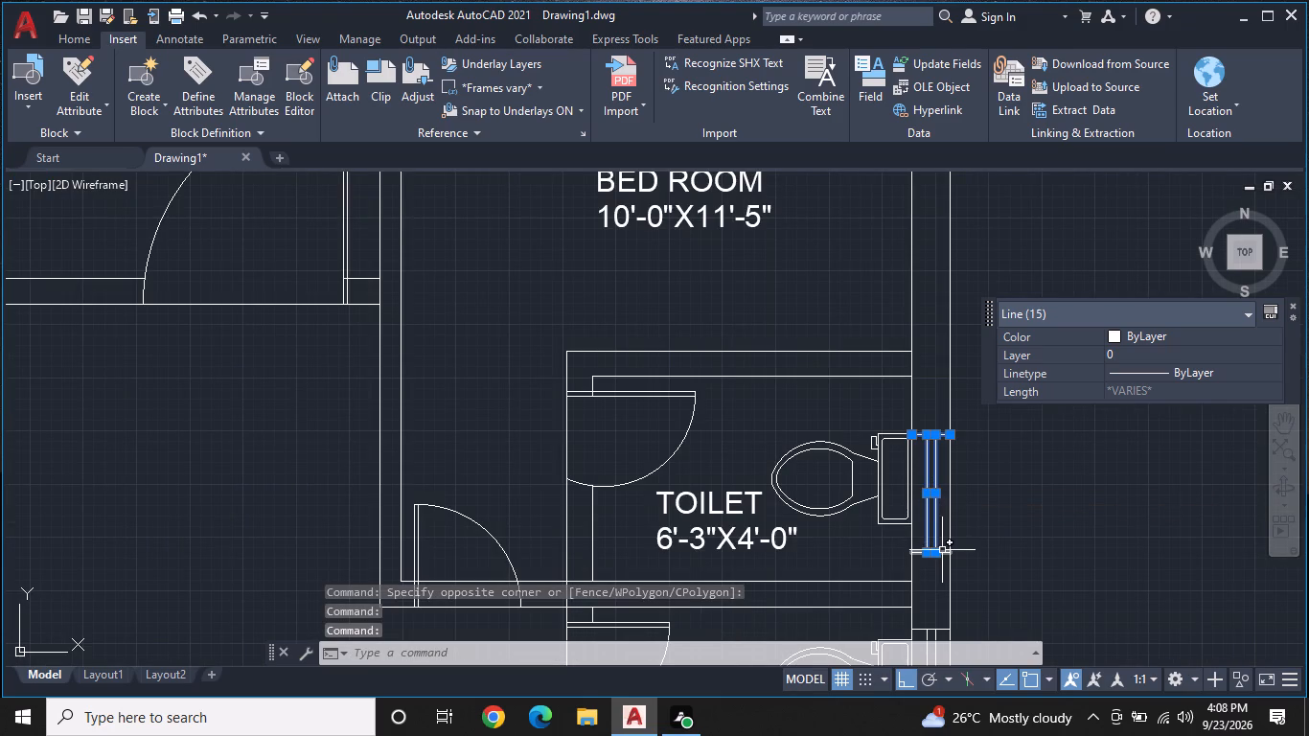
click(944, 552)
Close the quick properties and add all four lines of the second 6'-3"X4'-0" toilet's east-wall window, just south, to the selection.
scroll(946, 565, down, 2)
scroll(945, 657, down, 1)
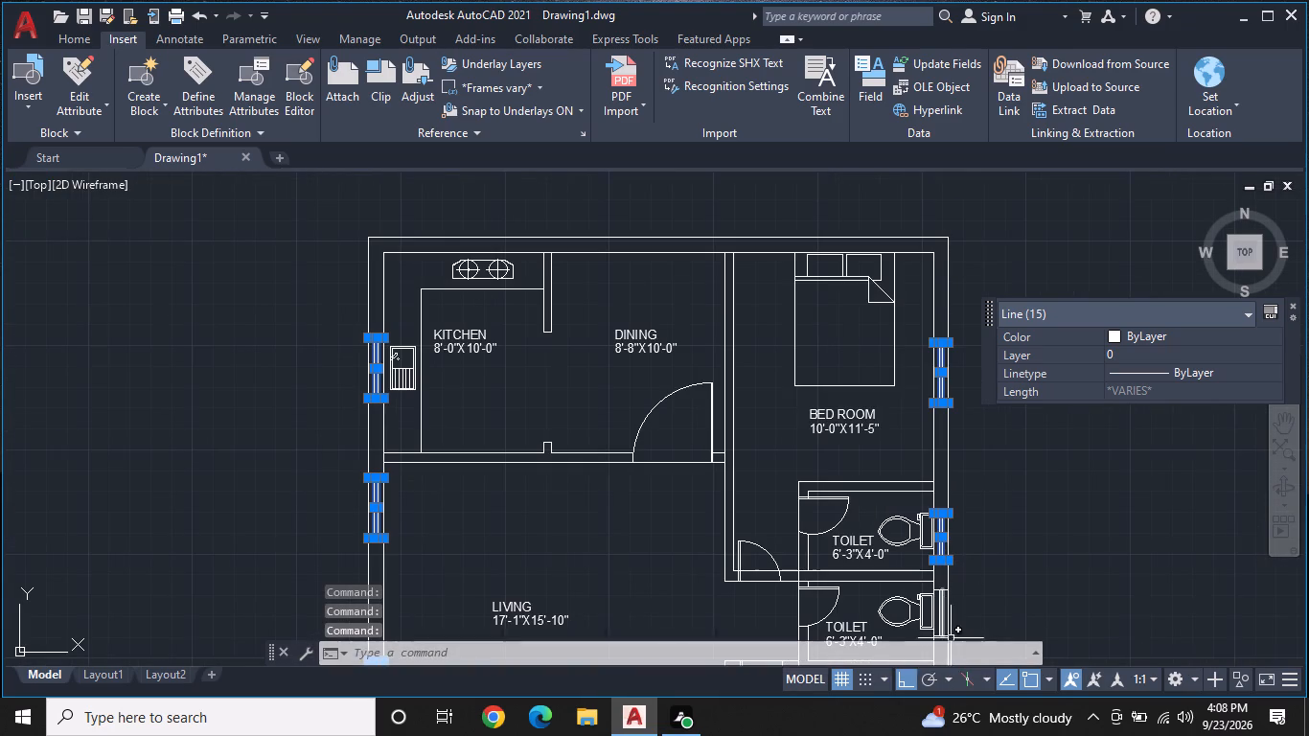
middle_click(958, 615)
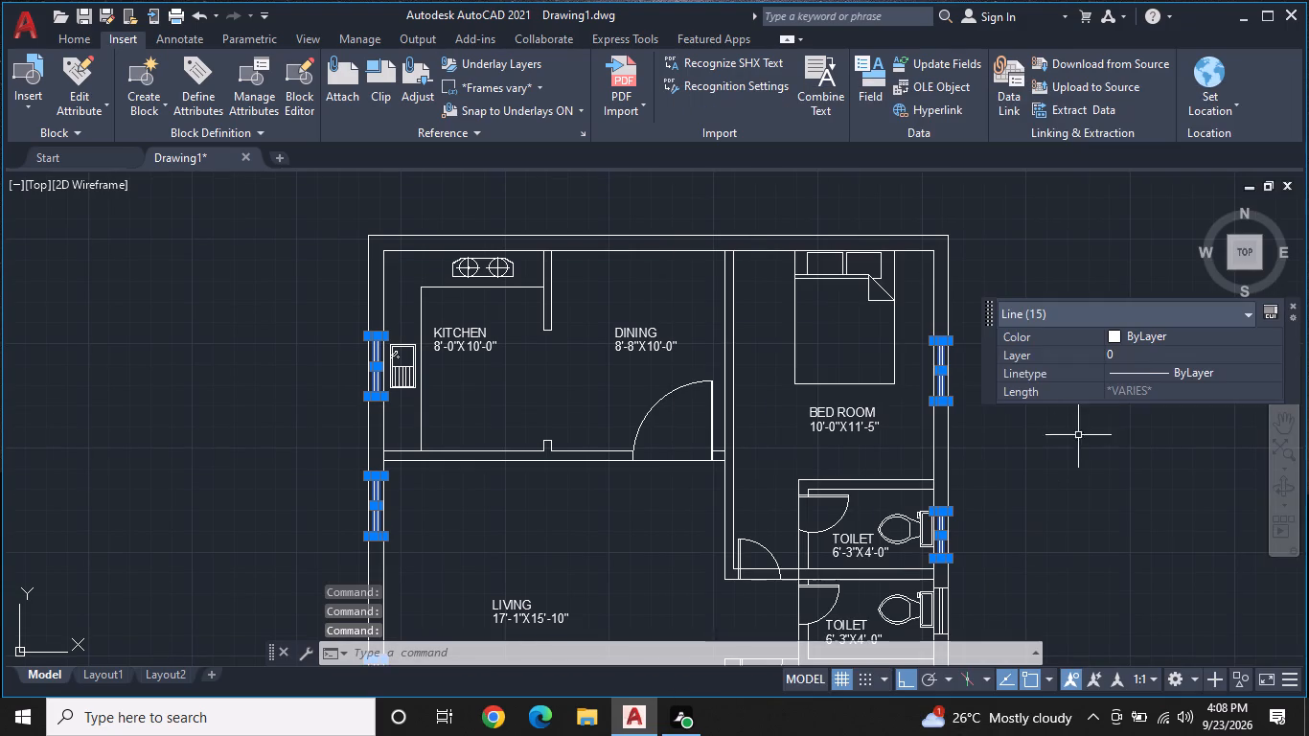
middle_click(1006, 526)
middle_drag(847, 434, 859, 305)
scroll(859, 335, up, 1)
scroll(859, 305, down, 2)
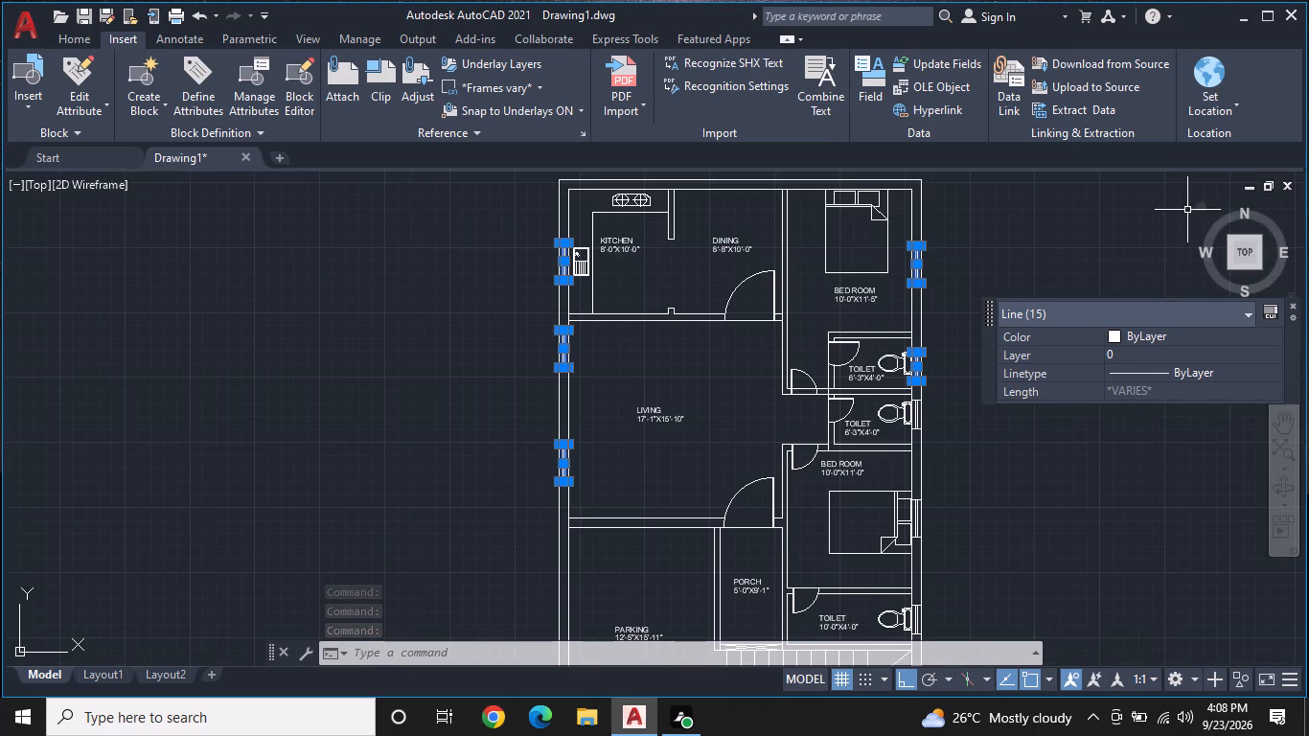
click(1292, 302)
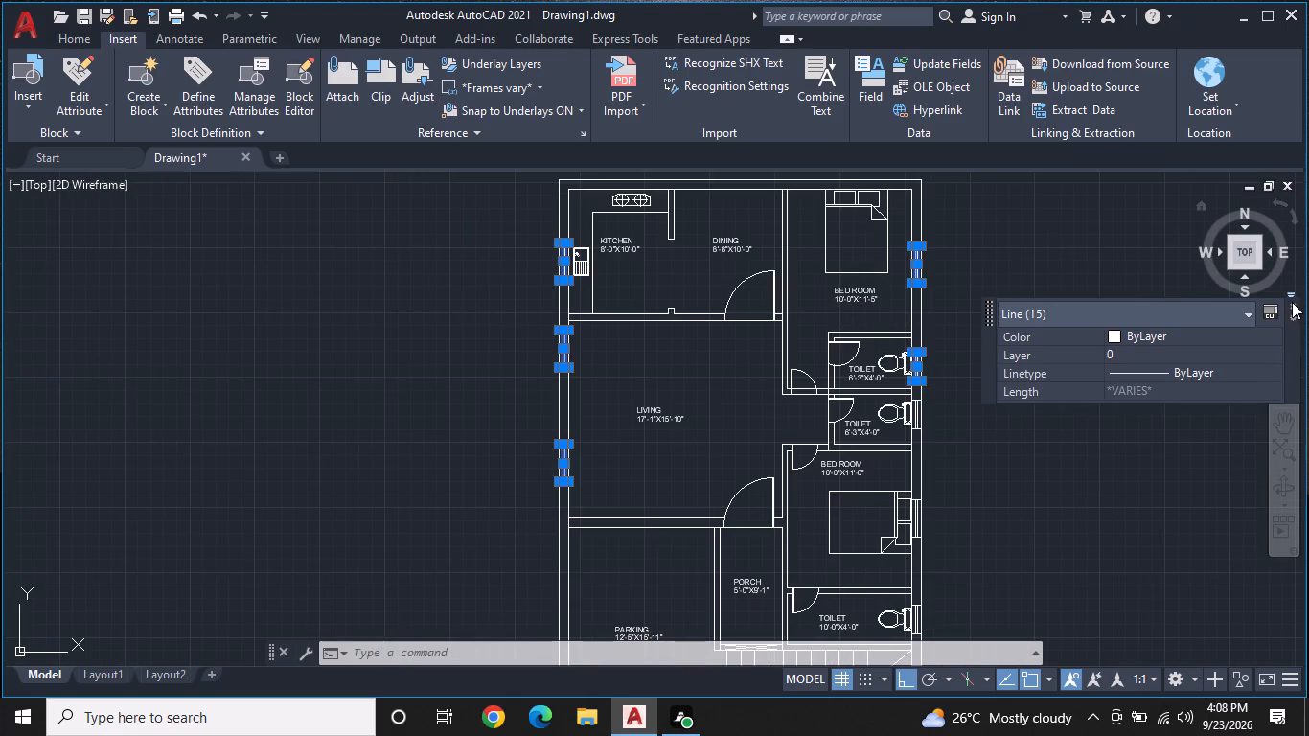
click(1292, 306)
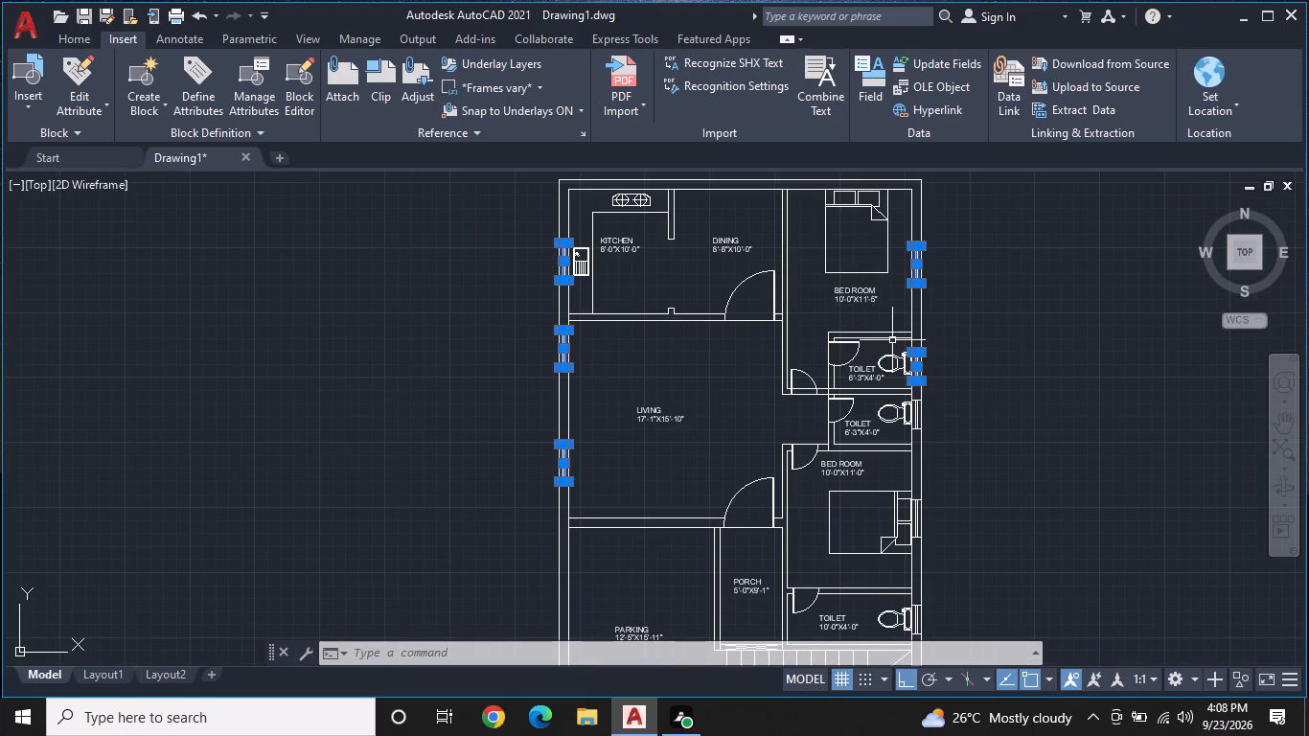
scroll(912, 430, up, 2)
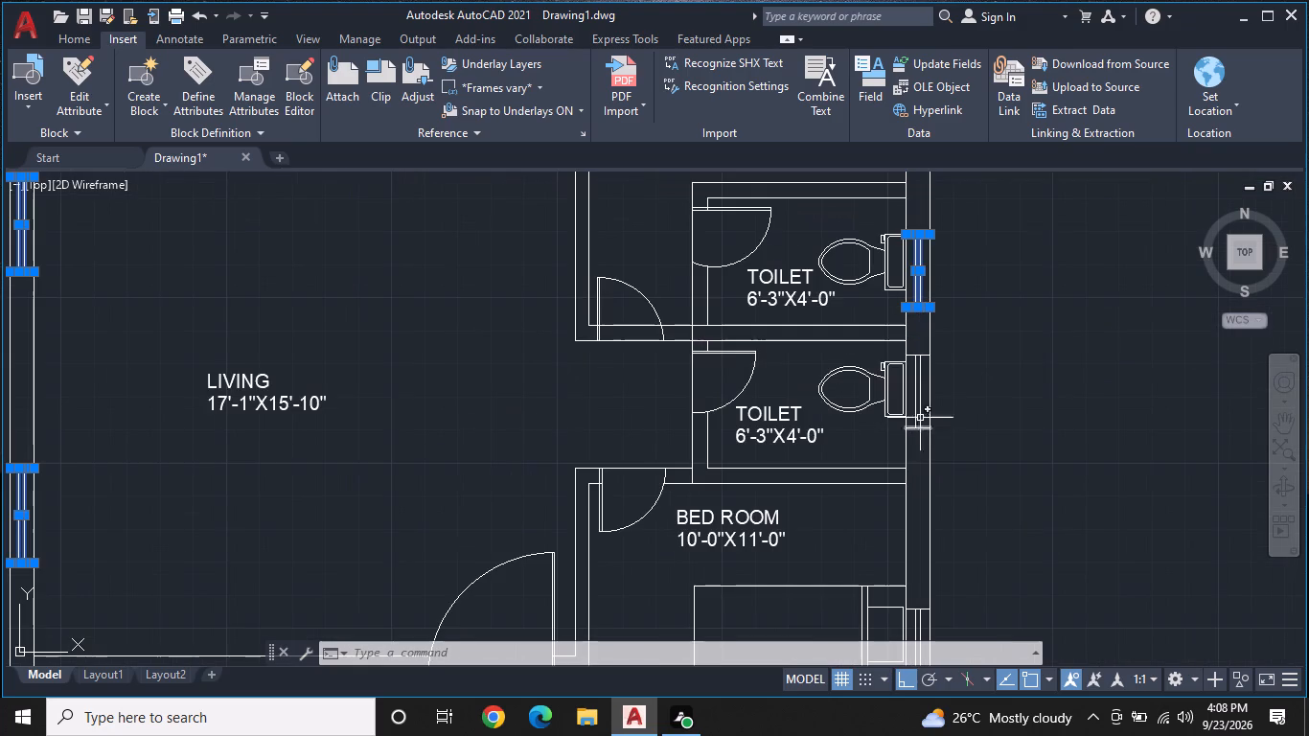
click(925, 354)
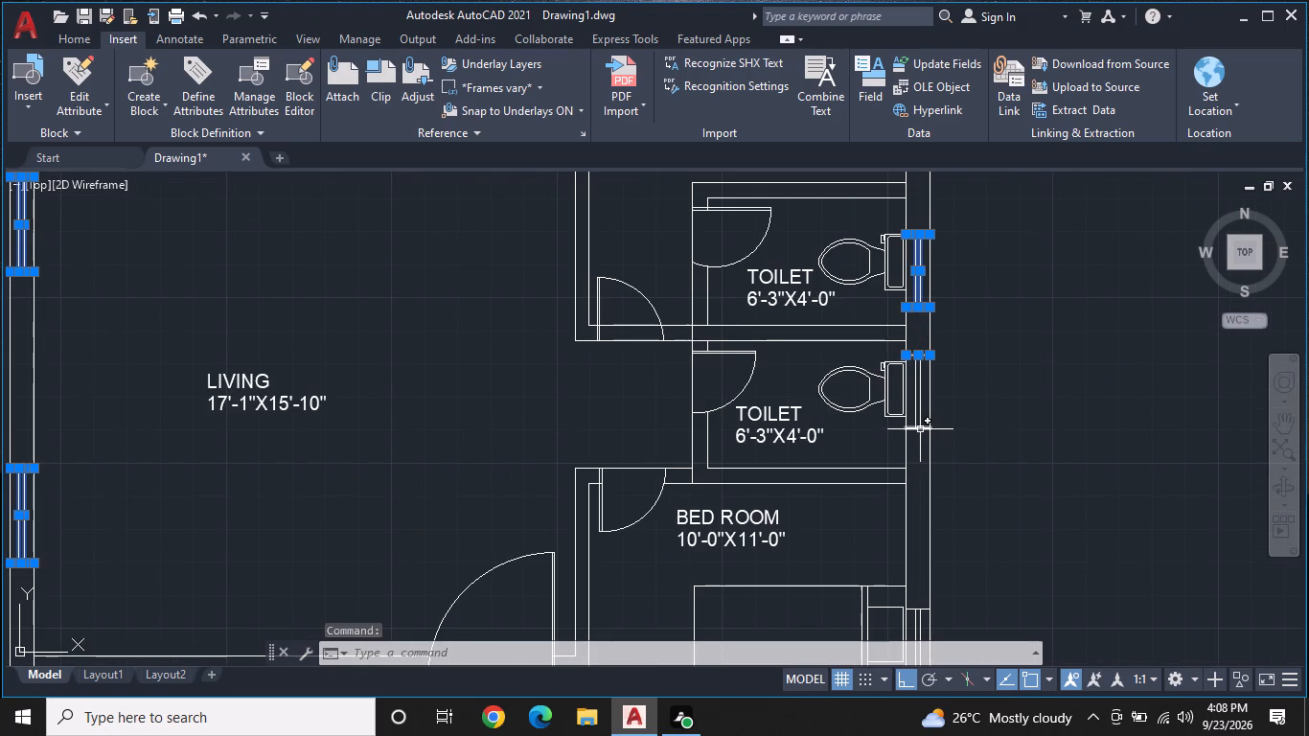
click(920, 429)
click(922, 404)
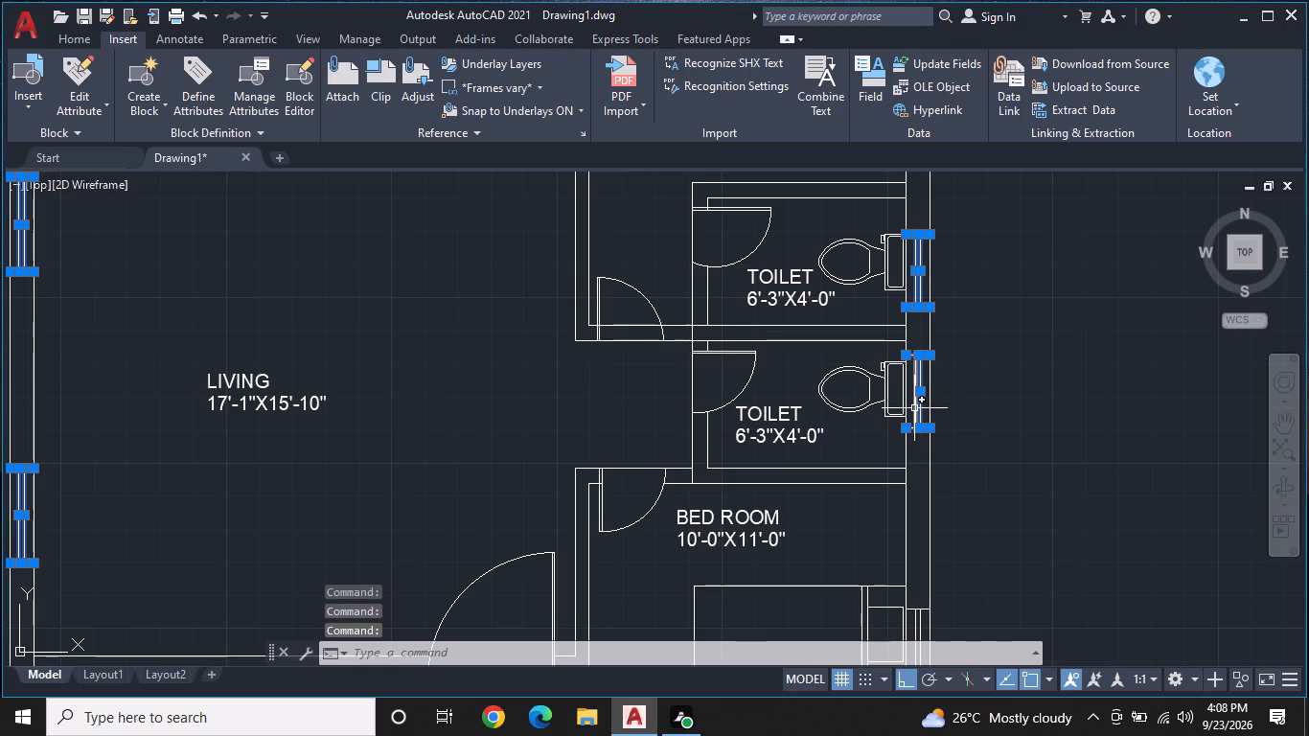
click(914, 409)
Add both end lines and both middle lines of the 10'-0"X11'-0" bedroom's window in the east wall to the selection.
scroll(920, 440, down, 2)
middle_drag(922, 487, 908, 333)
scroll(907, 334, up, 2)
click(909, 367)
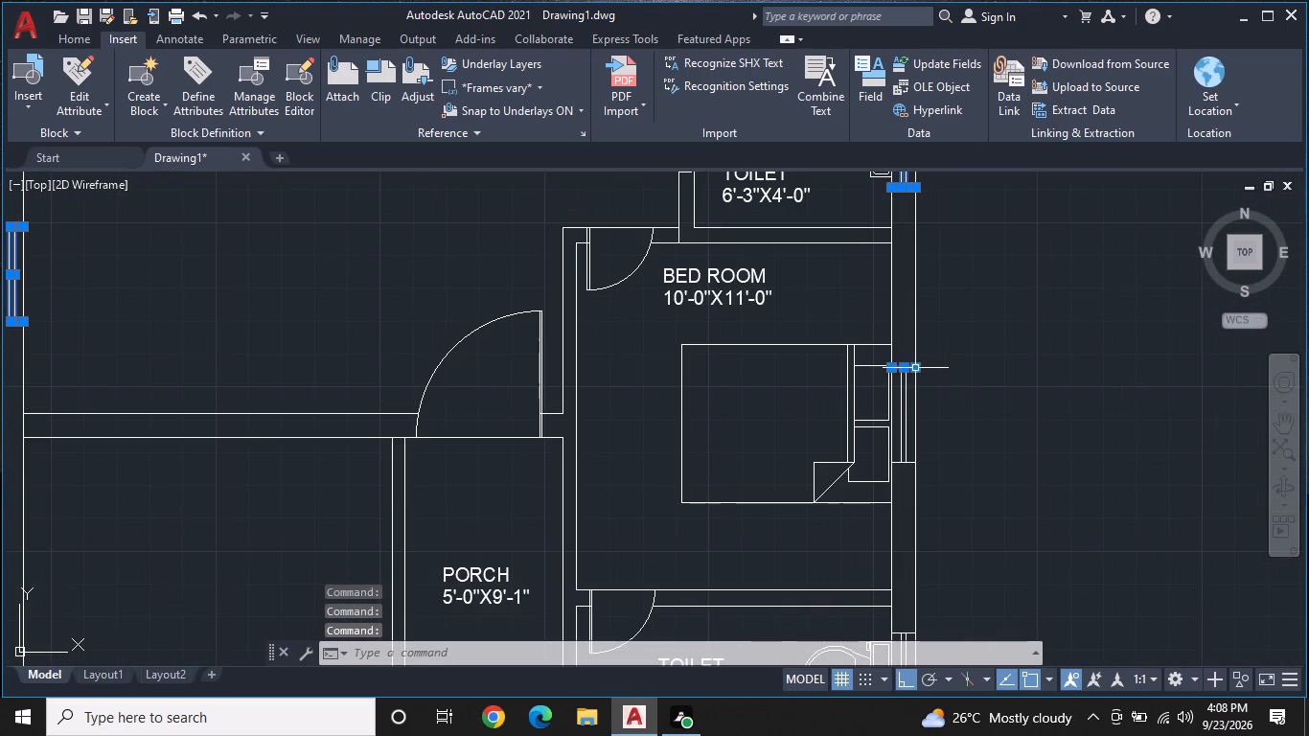
click(907, 462)
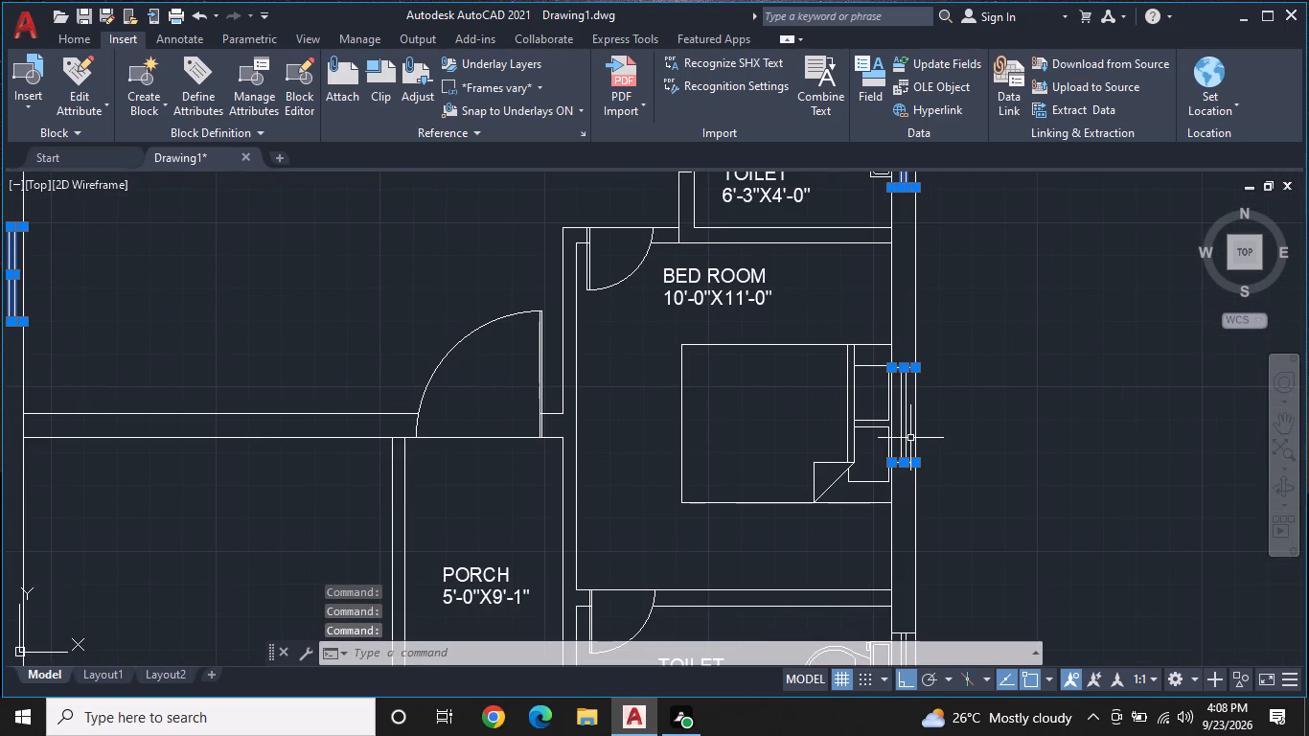
click(909, 437)
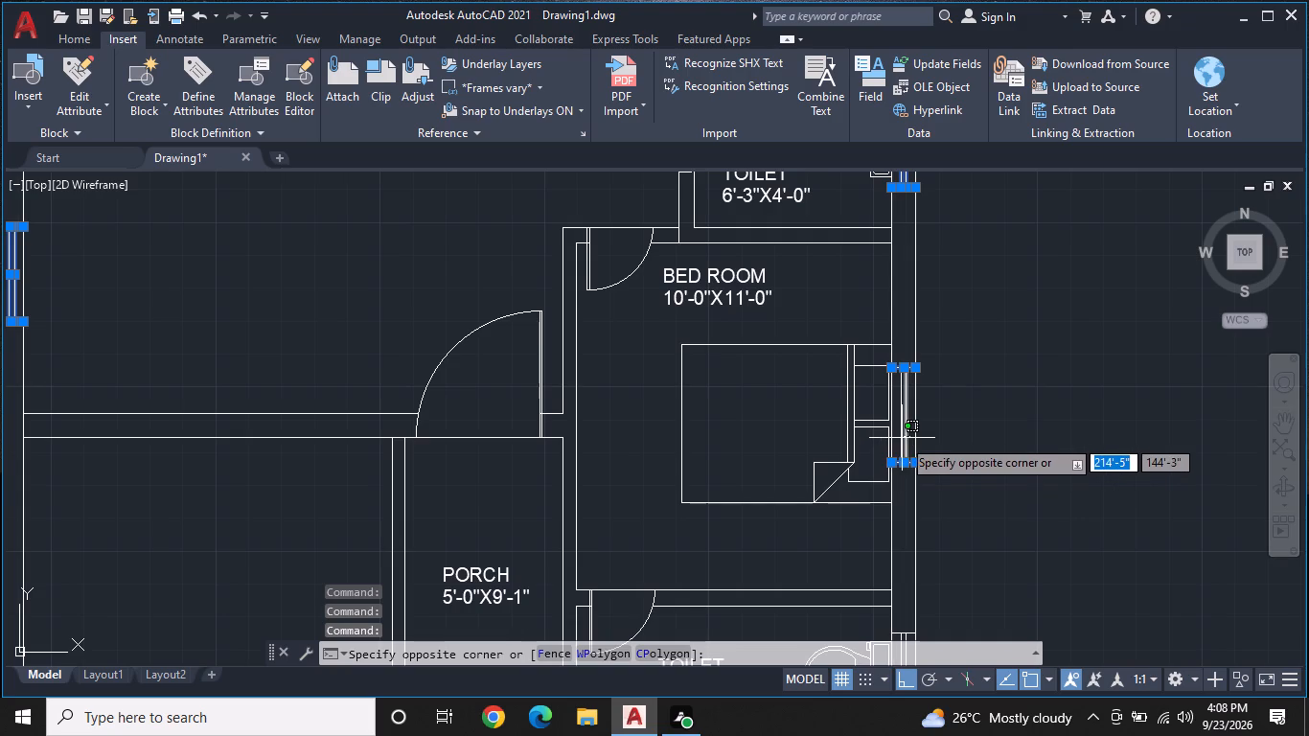
click(902, 438)
click(901, 437)
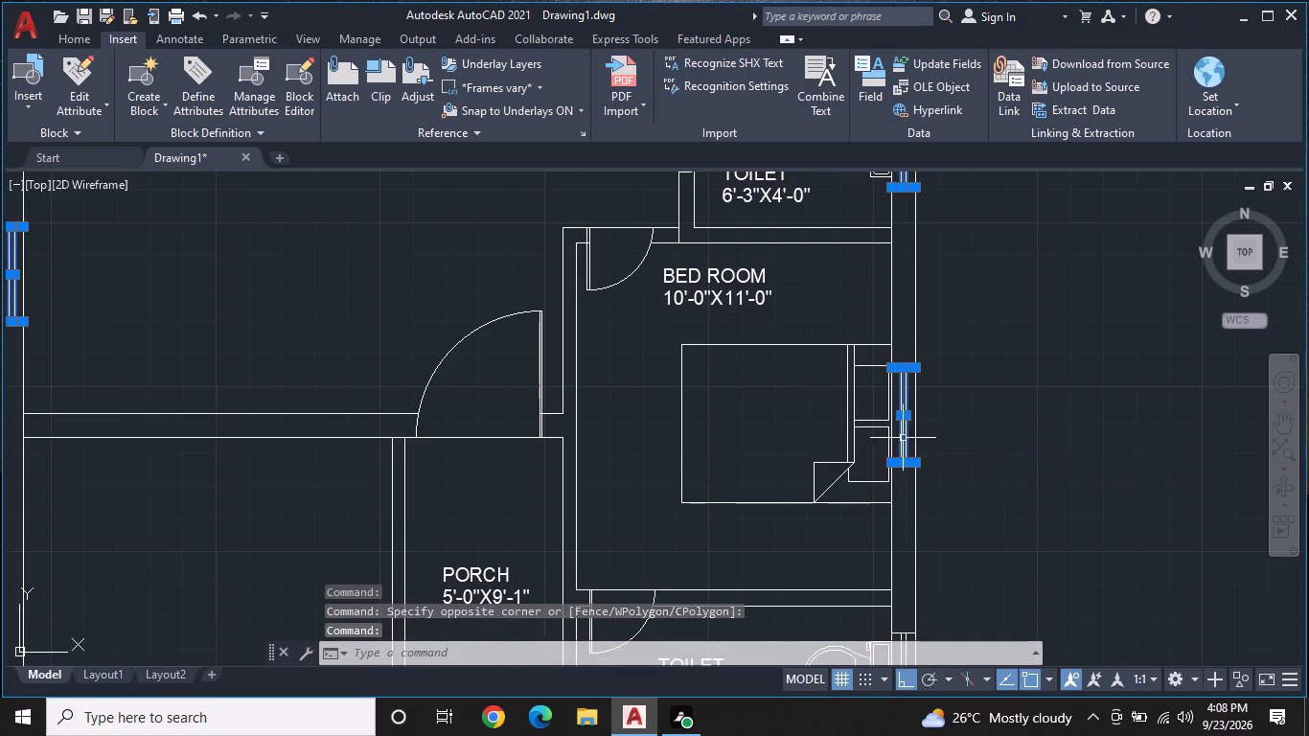
Add both end lines and both middle lines of the 10'-0"X4'-0" toilet's window in the east wall to the selection.
middle_drag(924, 482, 934, 257)
middle_drag(926, 441, 931, 369)
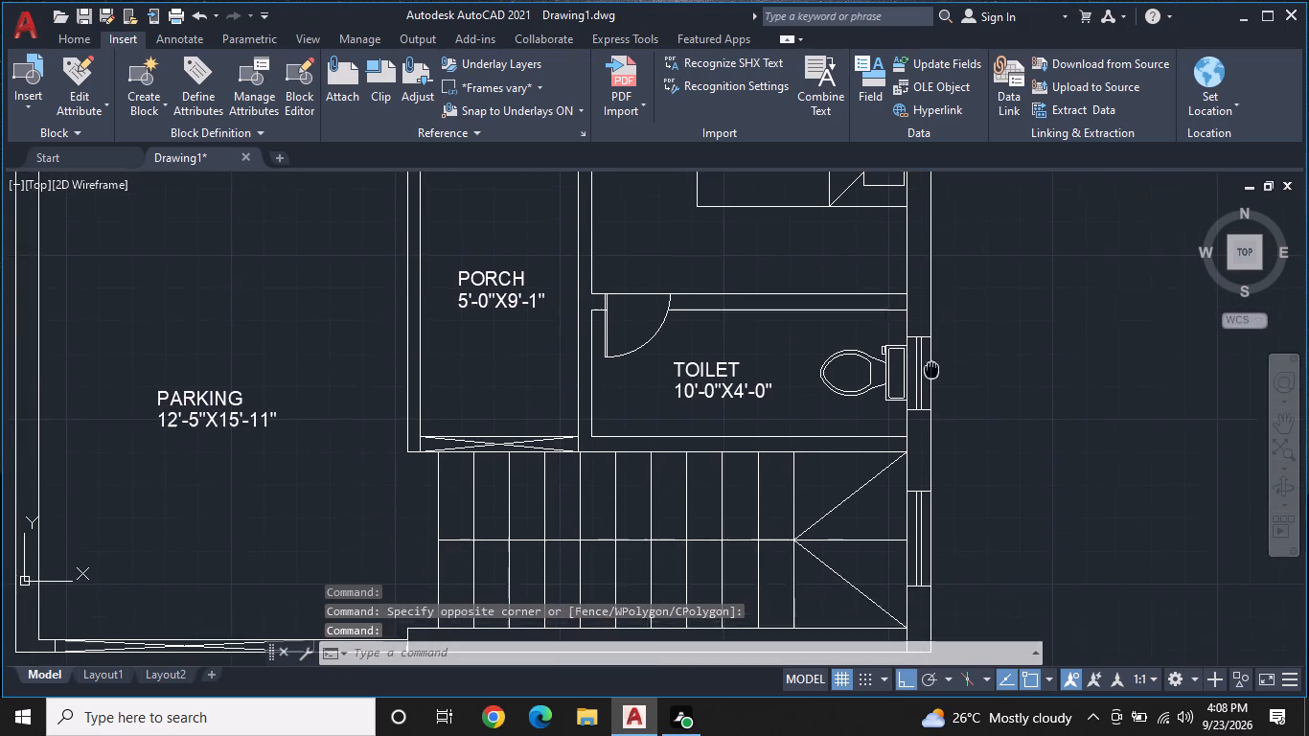
middle_drag(931, 369, 930, 362)
scroll(920, 395, up, 1)
click(925, 404)
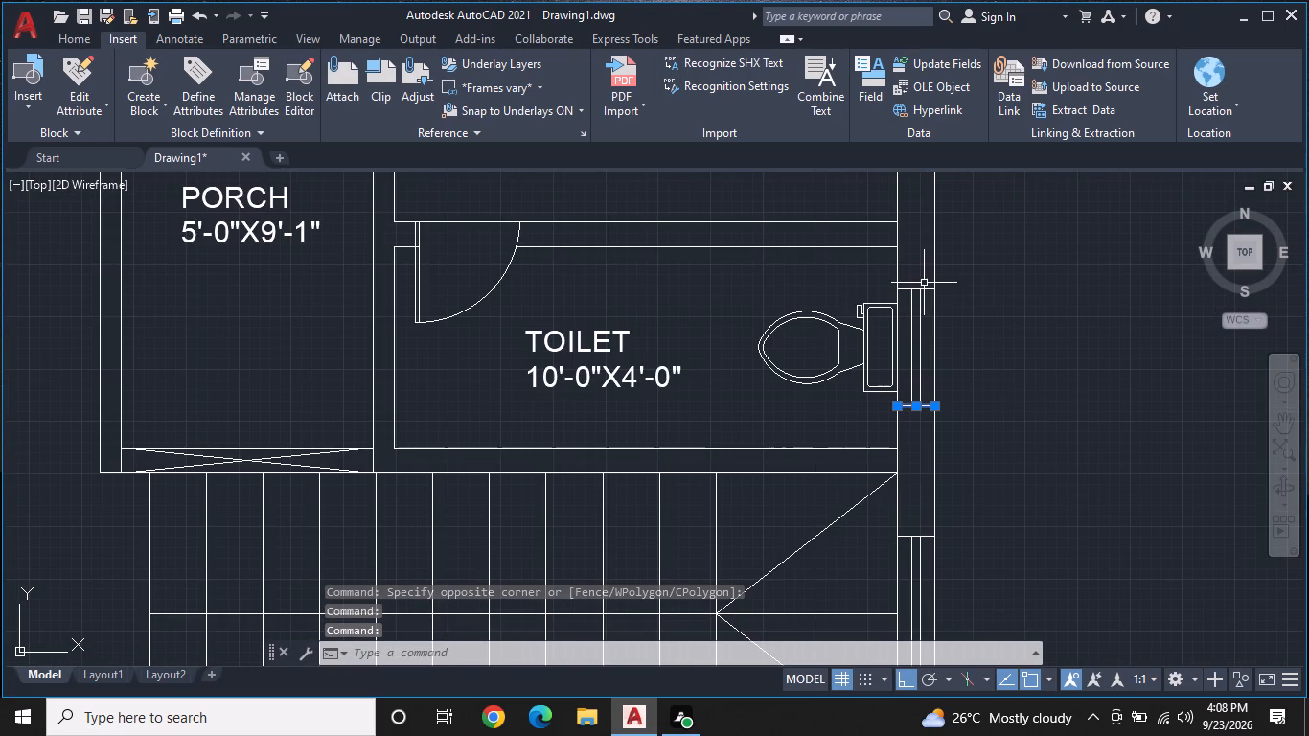
click(925, 289)
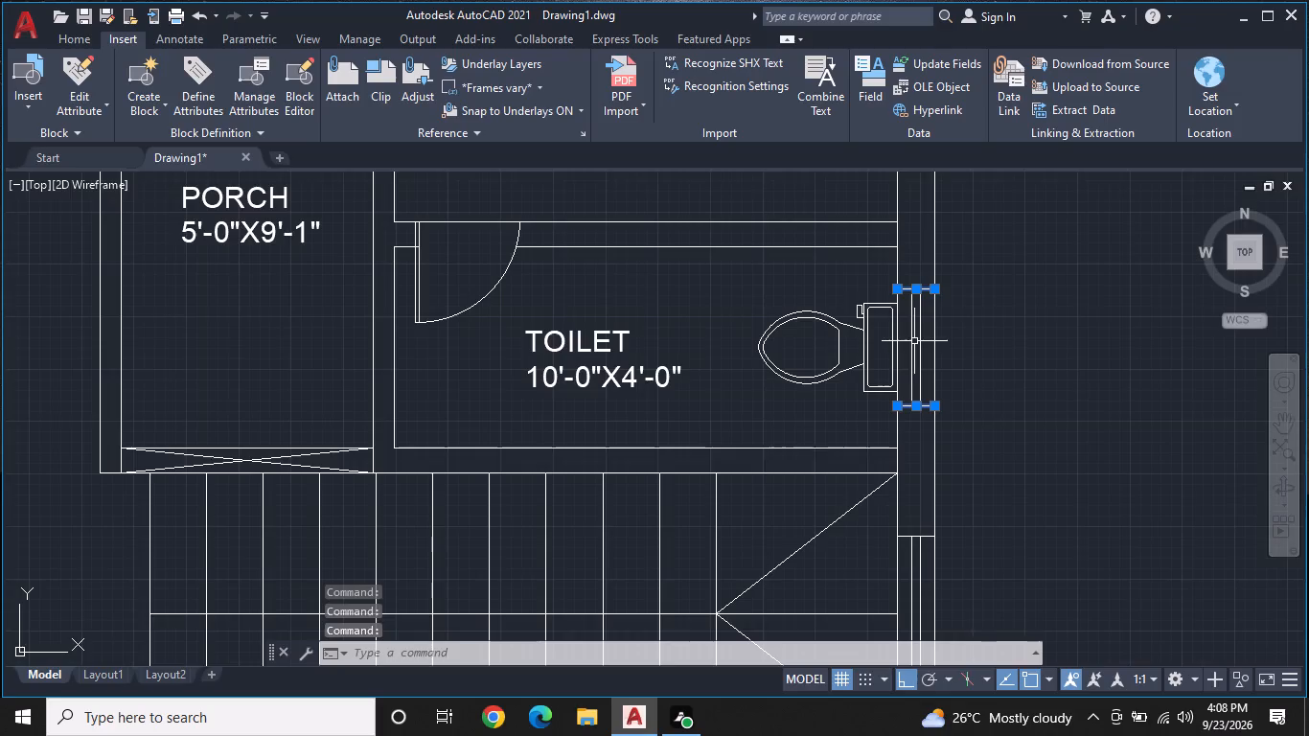
click(913, 343)
click(922, 374)
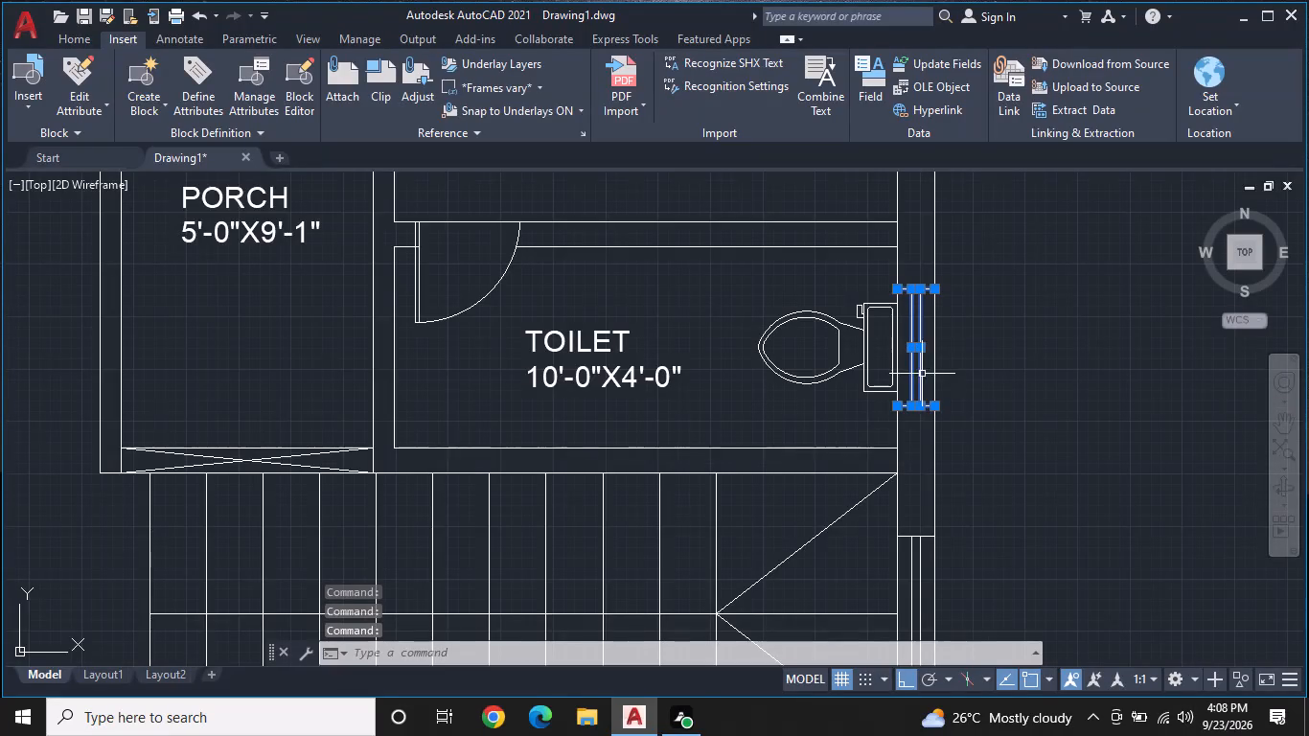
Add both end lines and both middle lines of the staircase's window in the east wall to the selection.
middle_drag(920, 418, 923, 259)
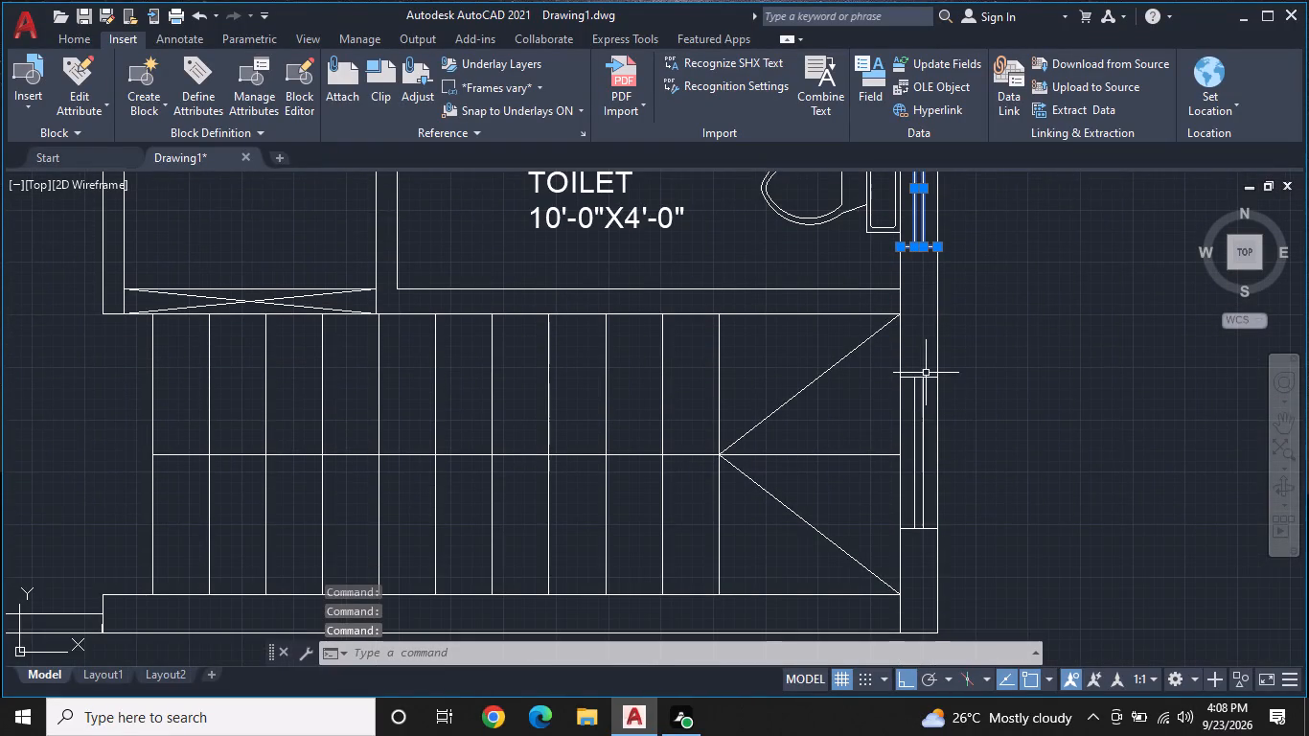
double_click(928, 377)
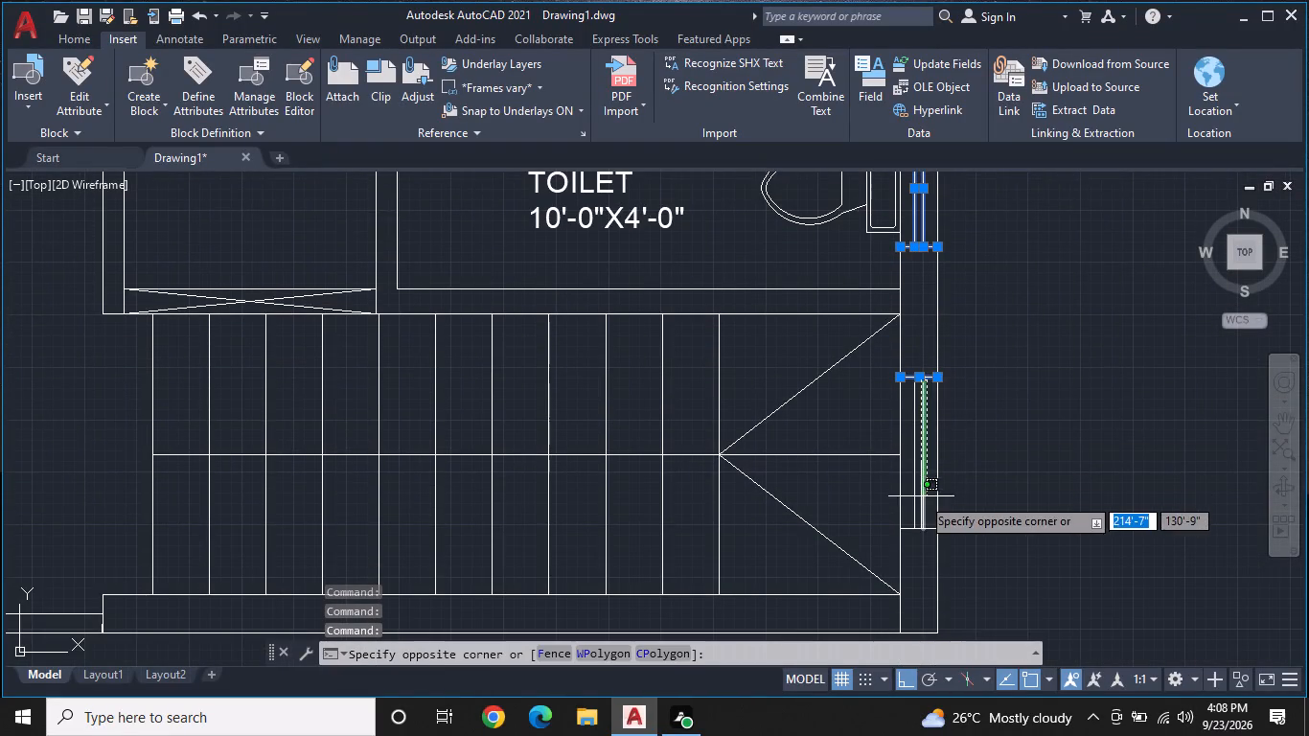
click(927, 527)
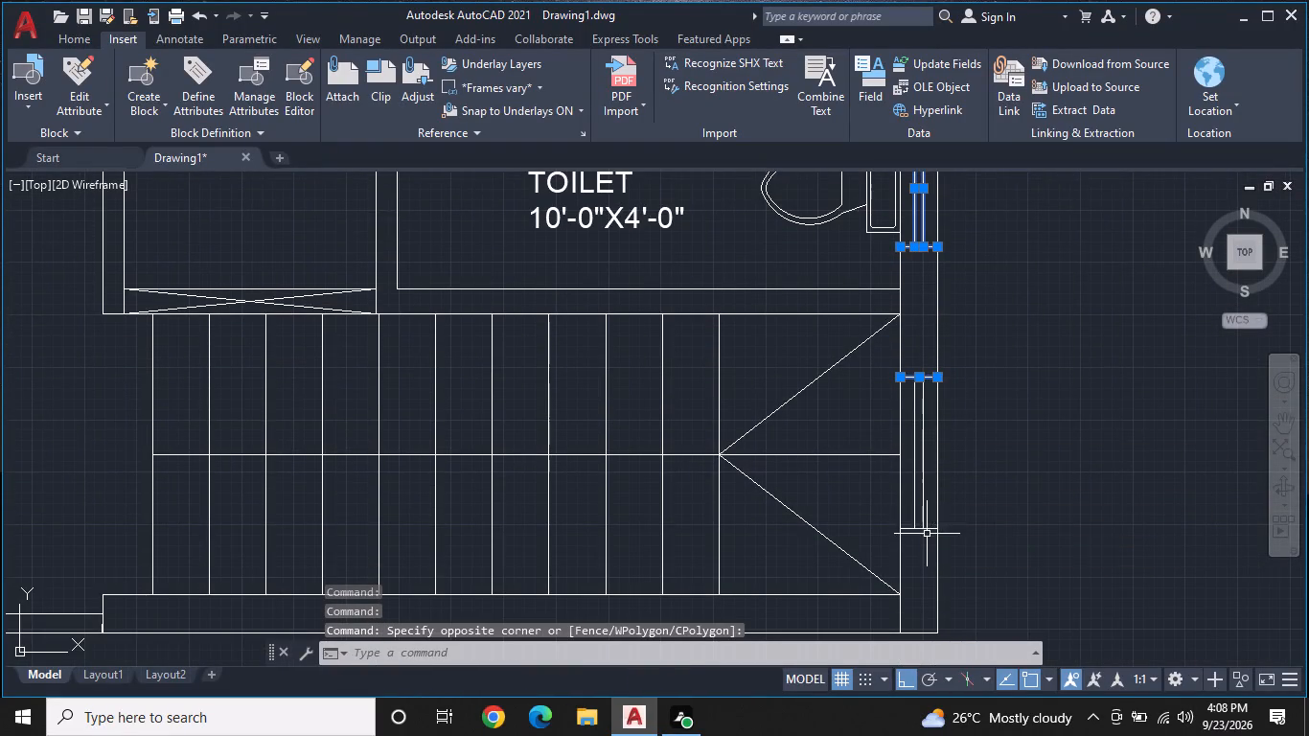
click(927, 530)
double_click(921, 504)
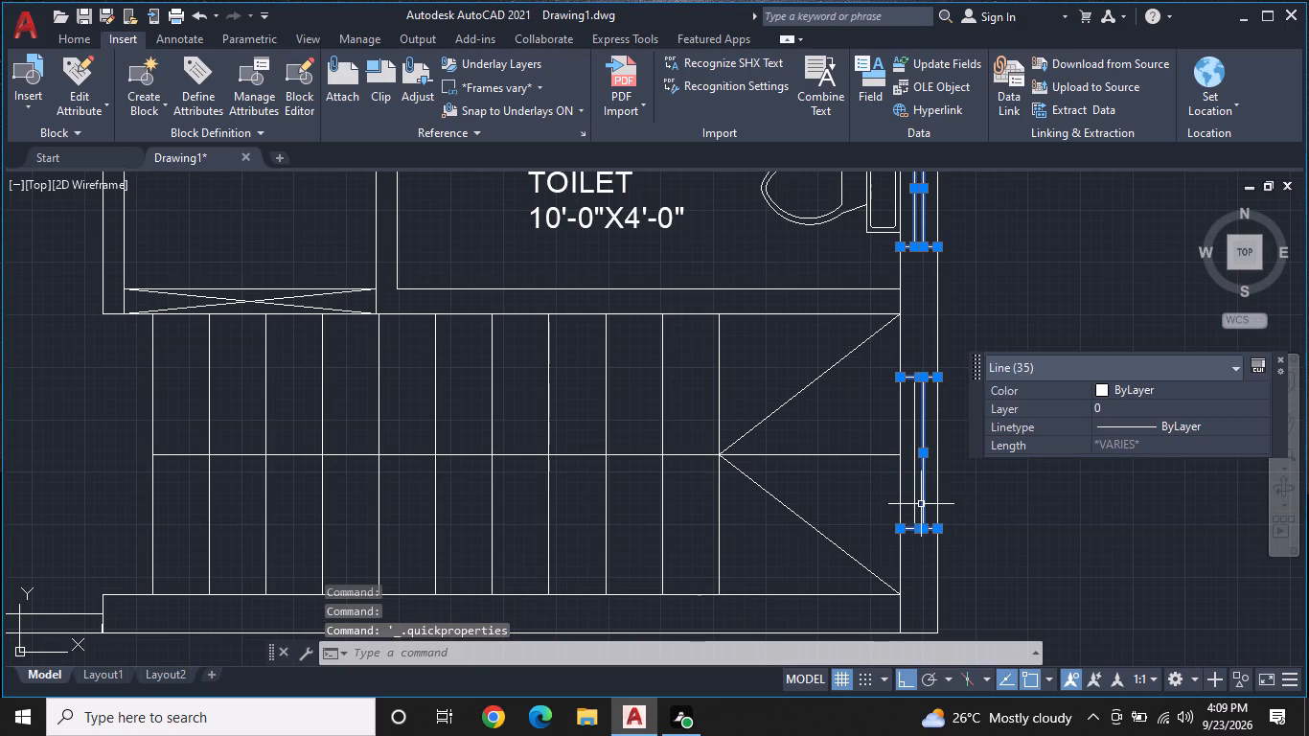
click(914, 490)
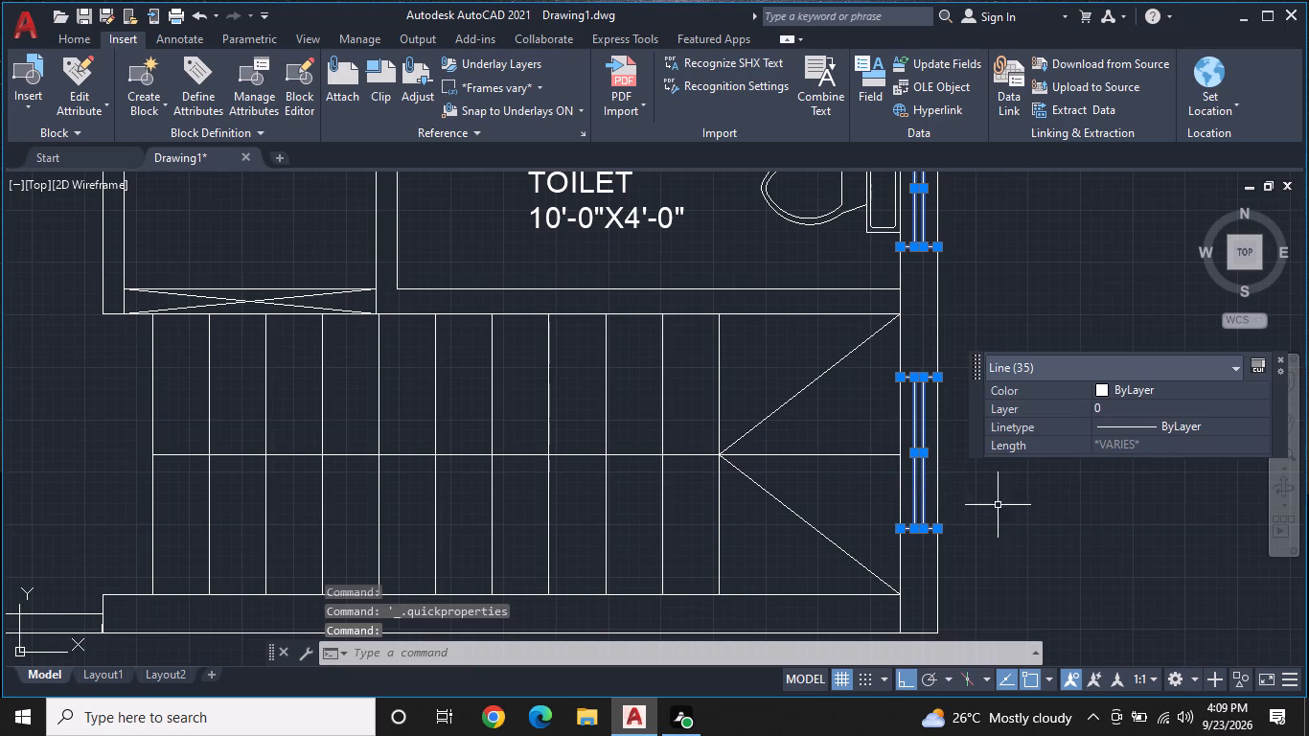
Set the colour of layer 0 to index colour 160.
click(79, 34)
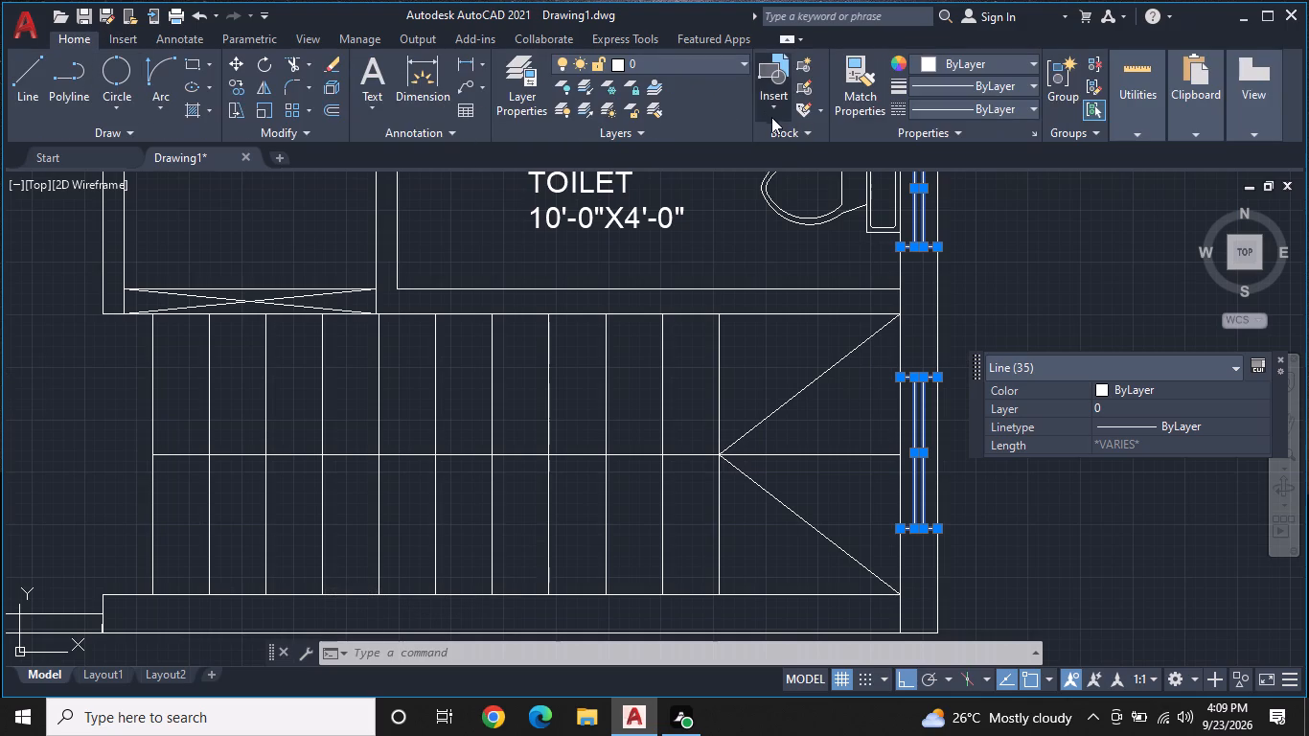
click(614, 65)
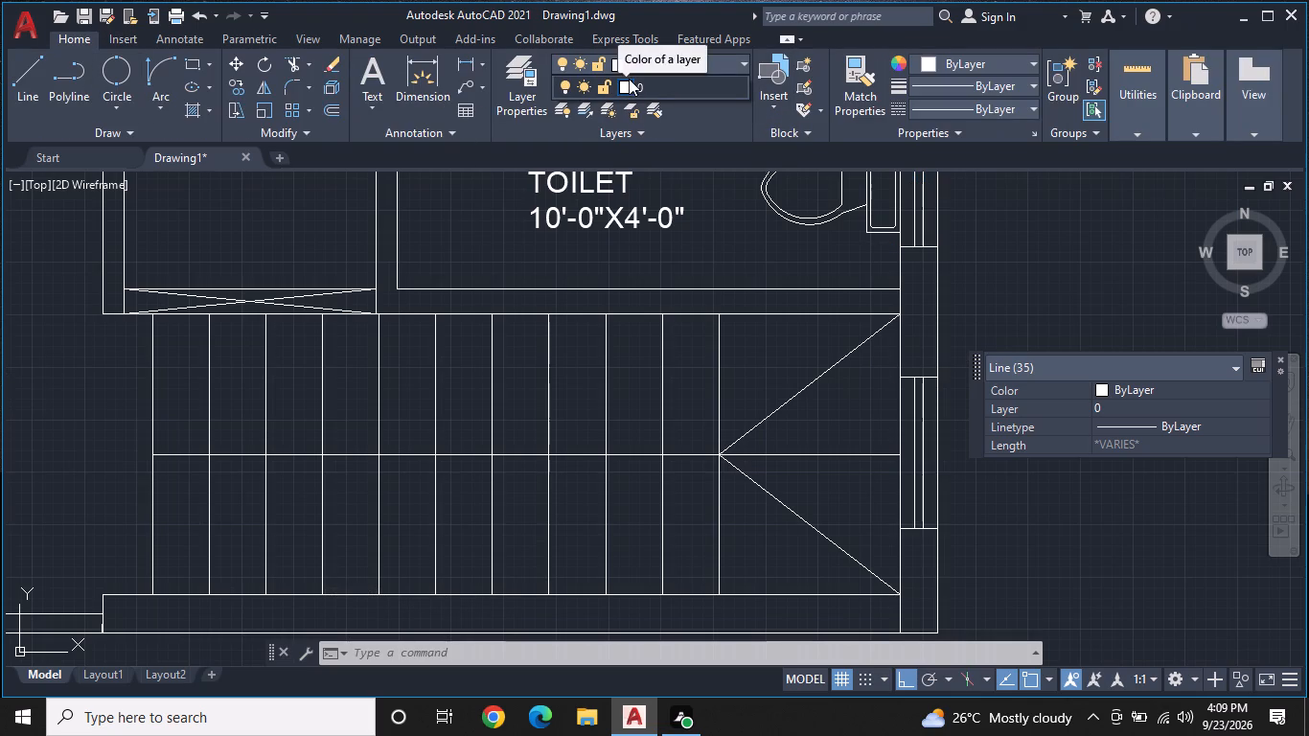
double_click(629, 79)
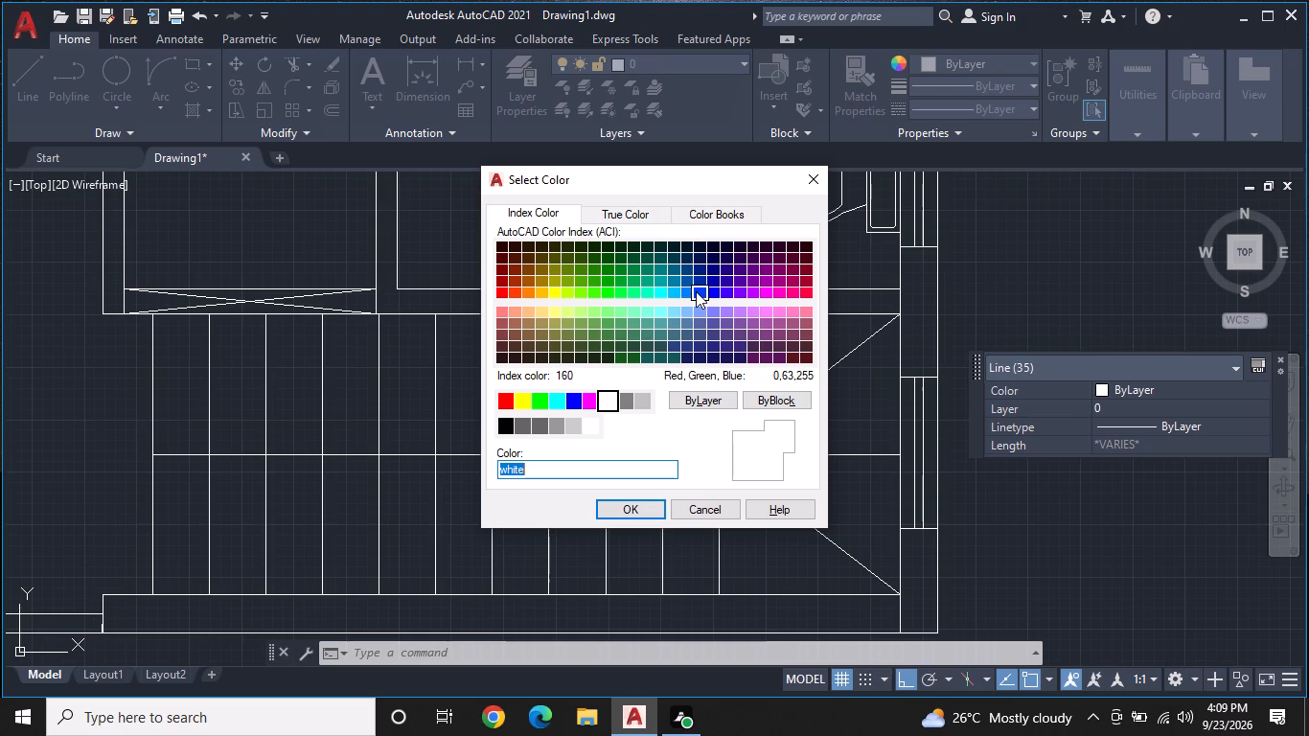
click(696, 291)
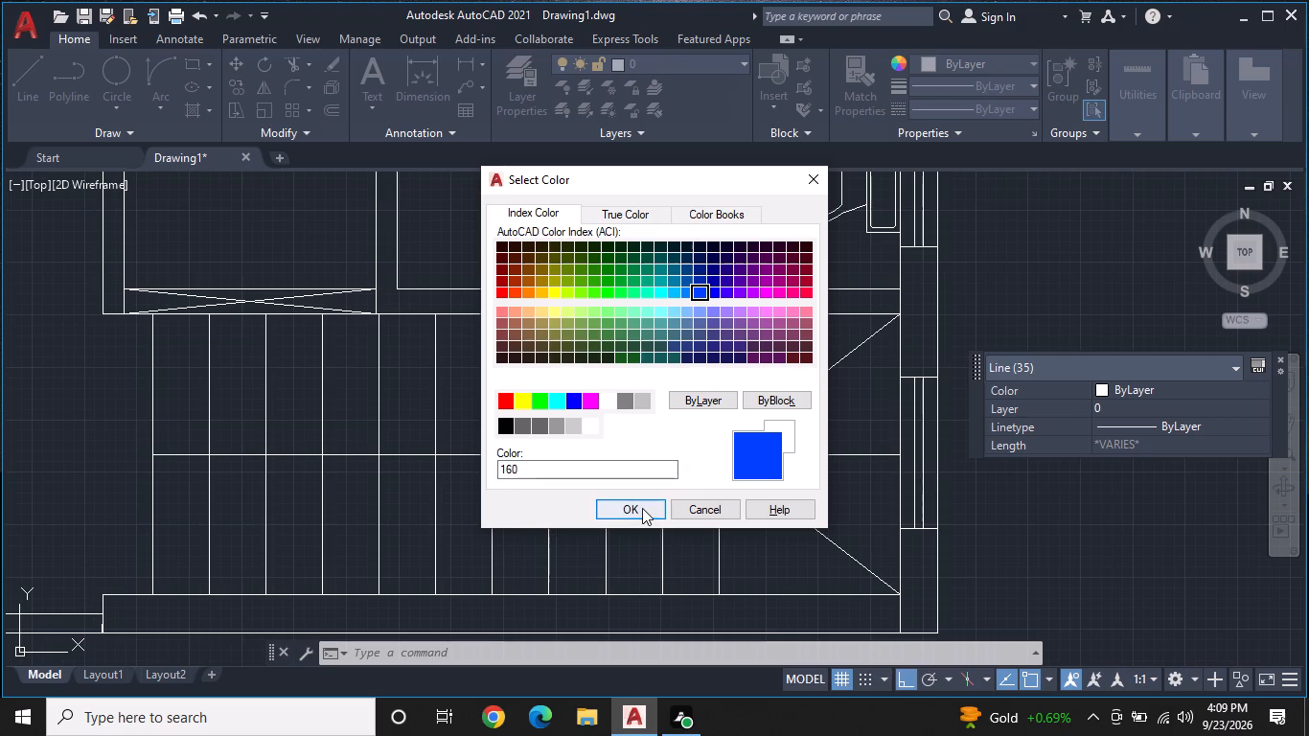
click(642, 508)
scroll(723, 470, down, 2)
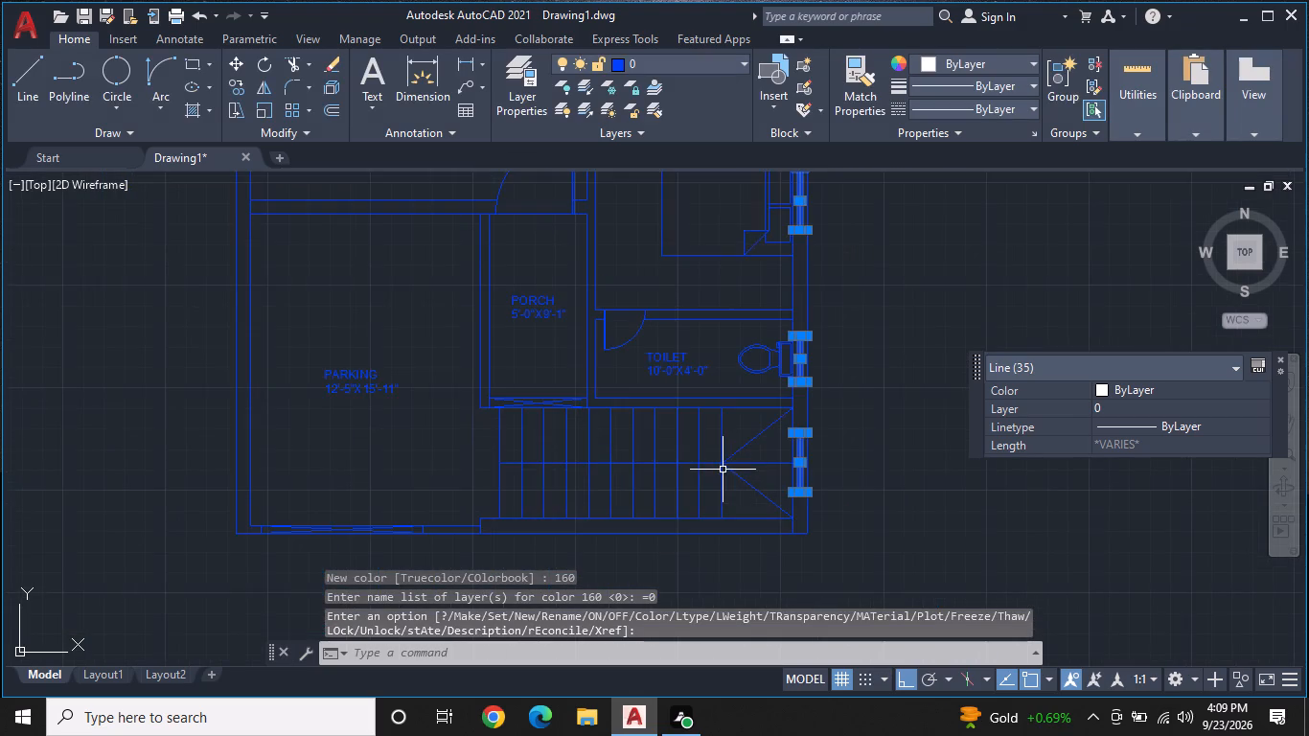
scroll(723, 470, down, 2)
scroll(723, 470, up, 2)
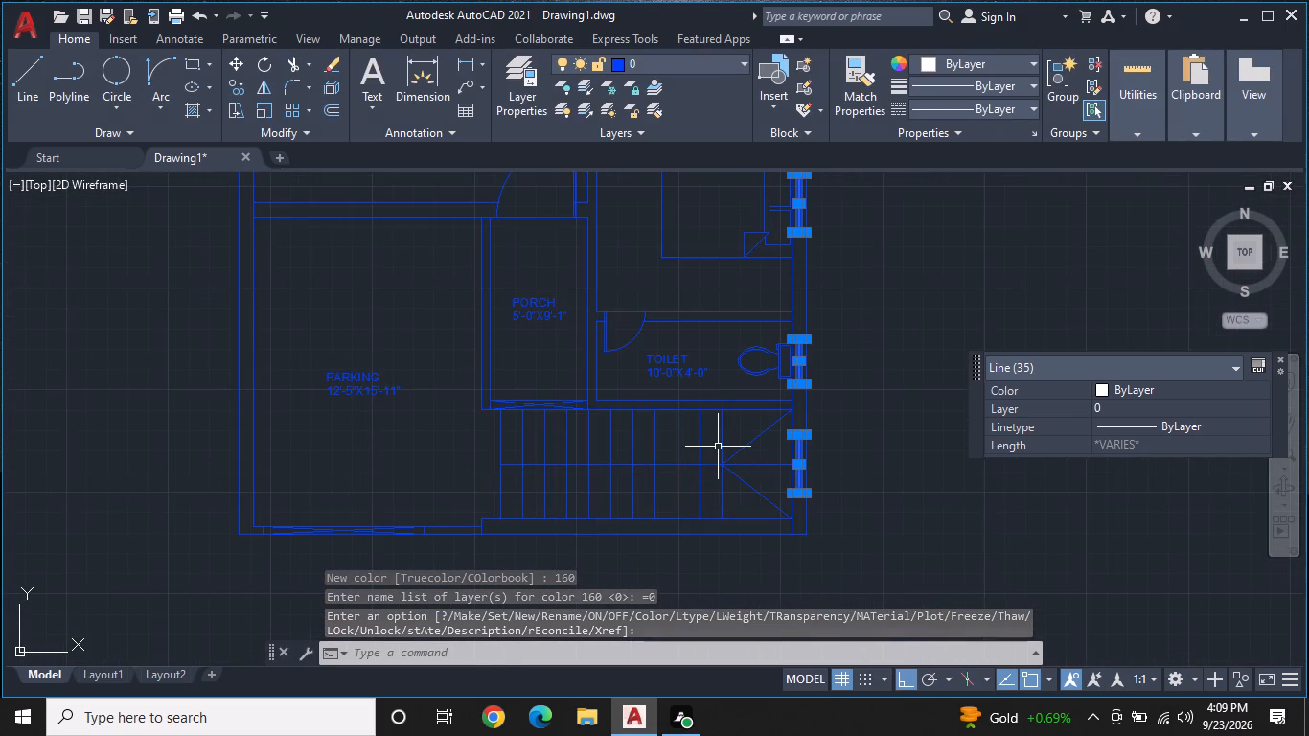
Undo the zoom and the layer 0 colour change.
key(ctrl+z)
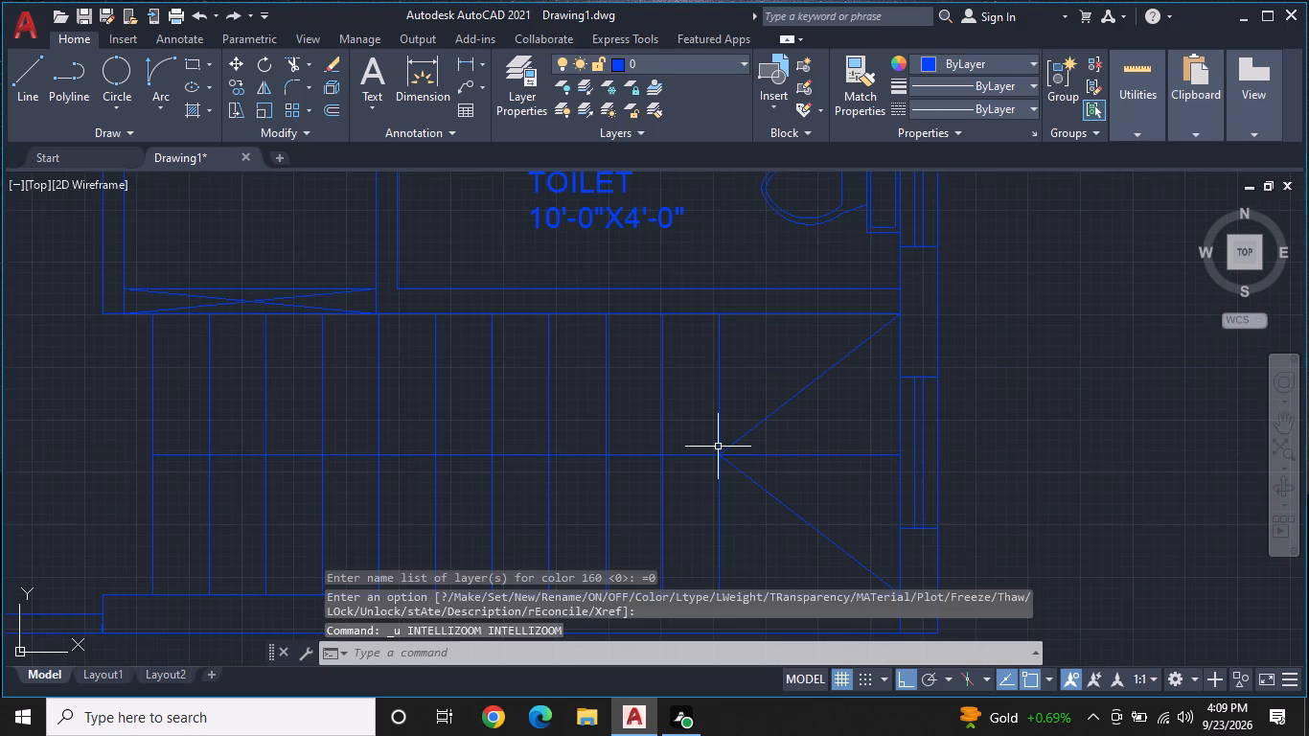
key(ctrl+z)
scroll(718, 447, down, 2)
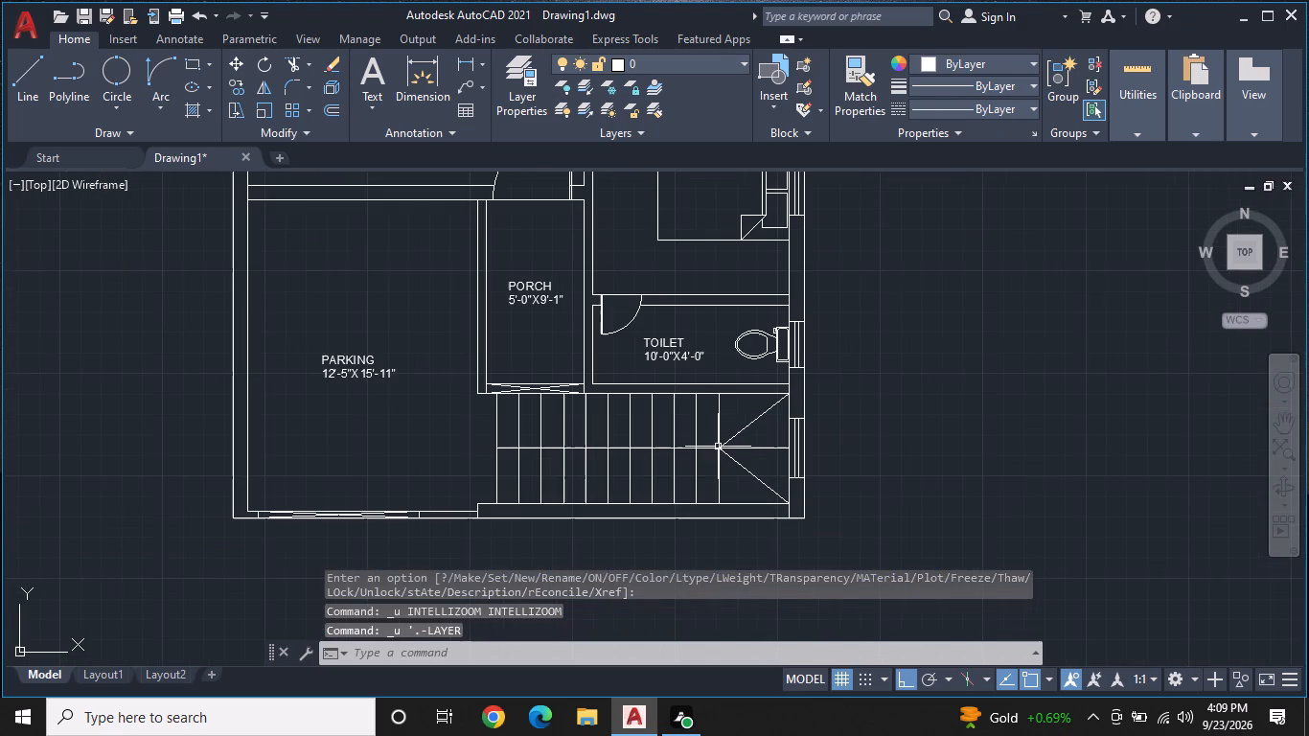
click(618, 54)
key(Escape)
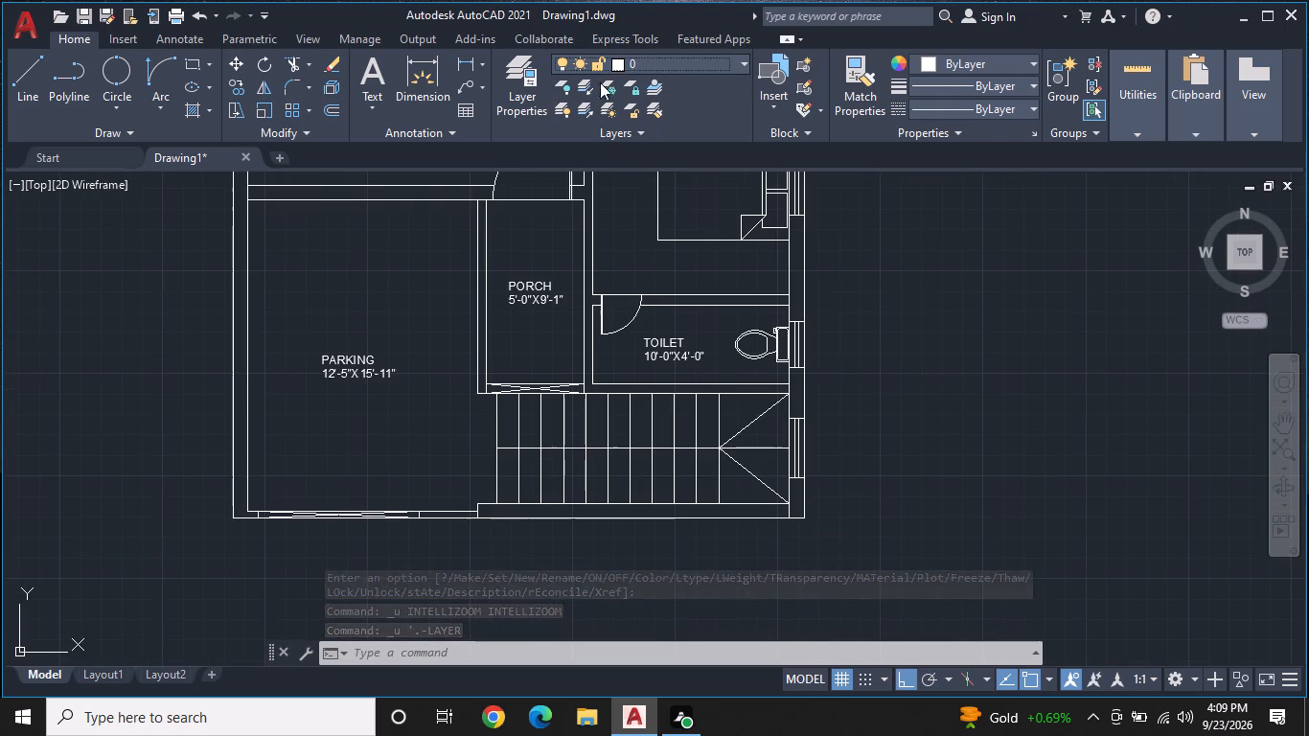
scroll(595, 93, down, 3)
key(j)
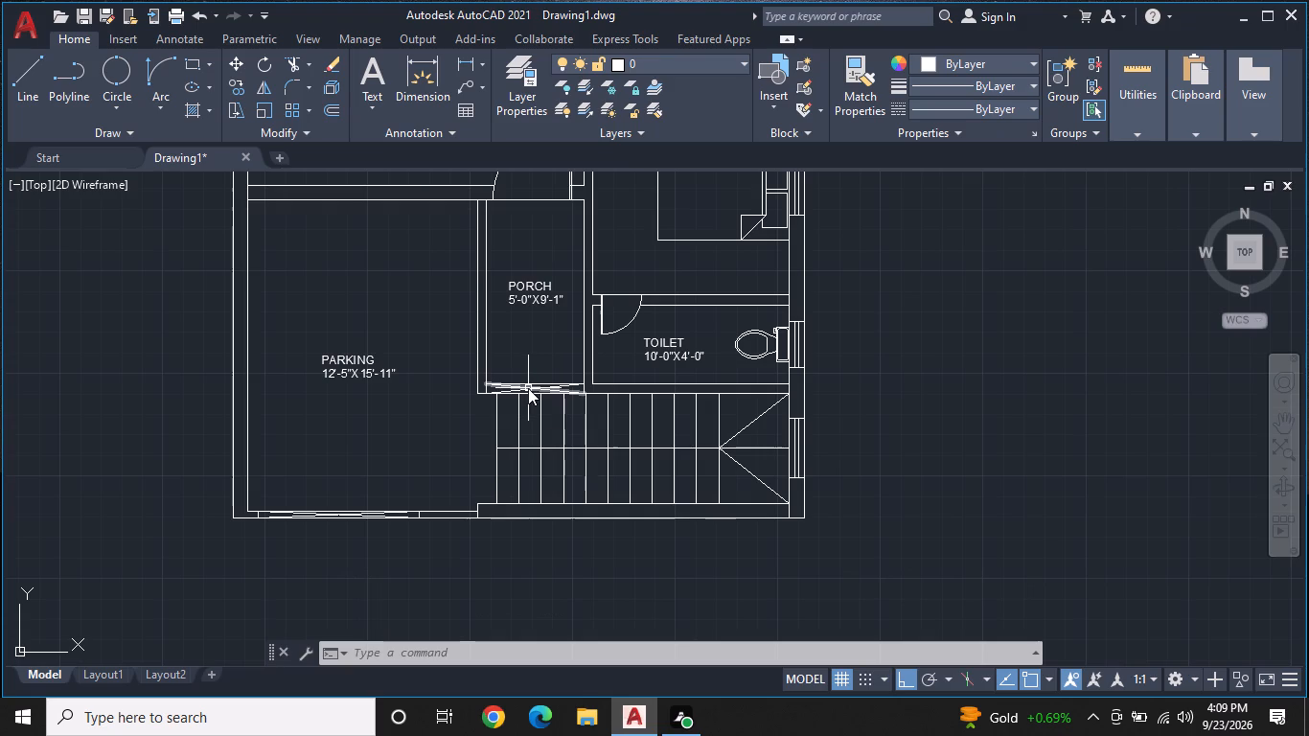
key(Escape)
Start a SOLID hatch in colour 99,100,102 and fill the west wall along the parking, including its south corner.
text(H)
key(space)
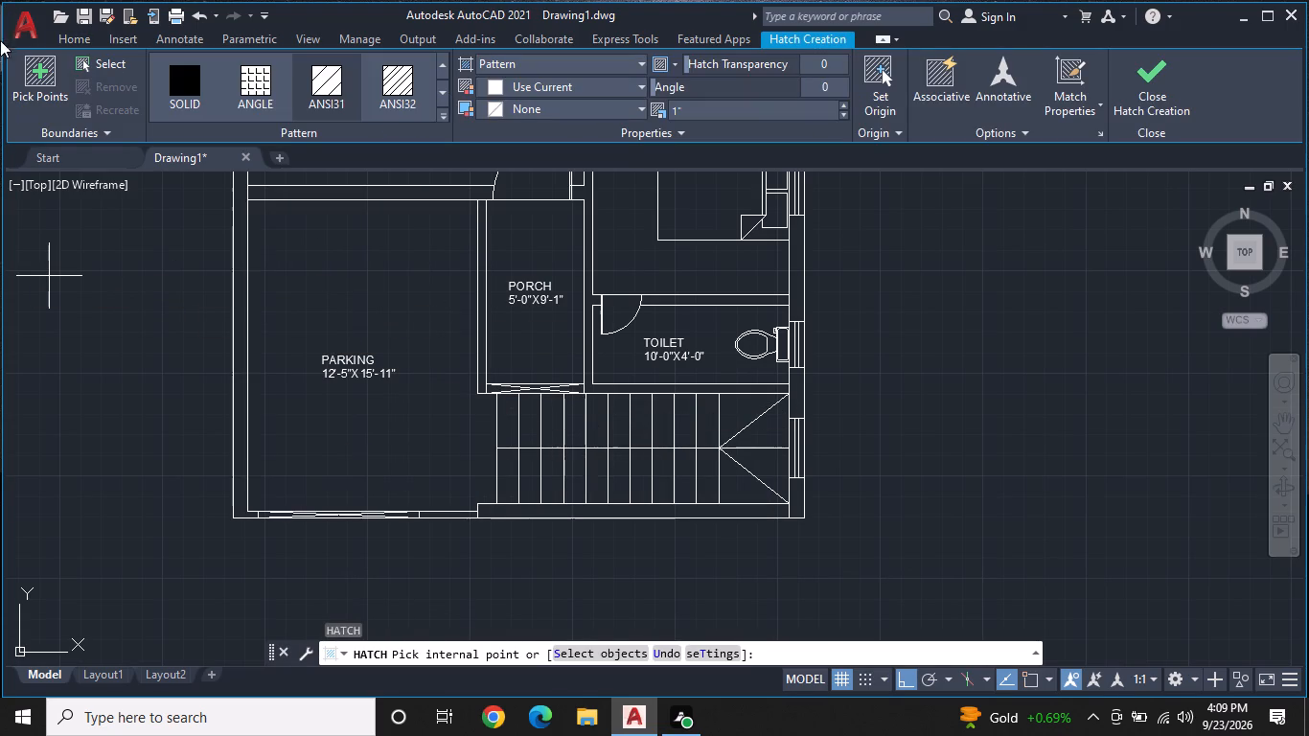
click(177, 77)
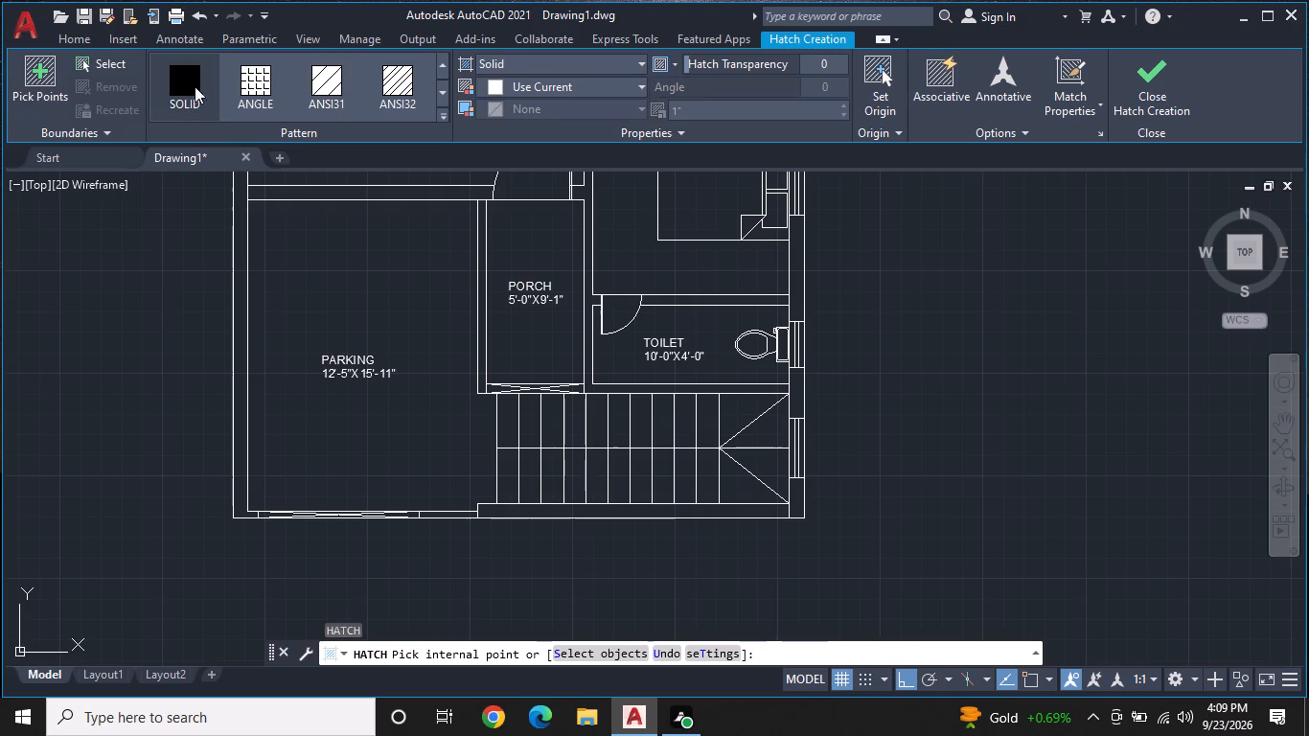
click(574, 78)
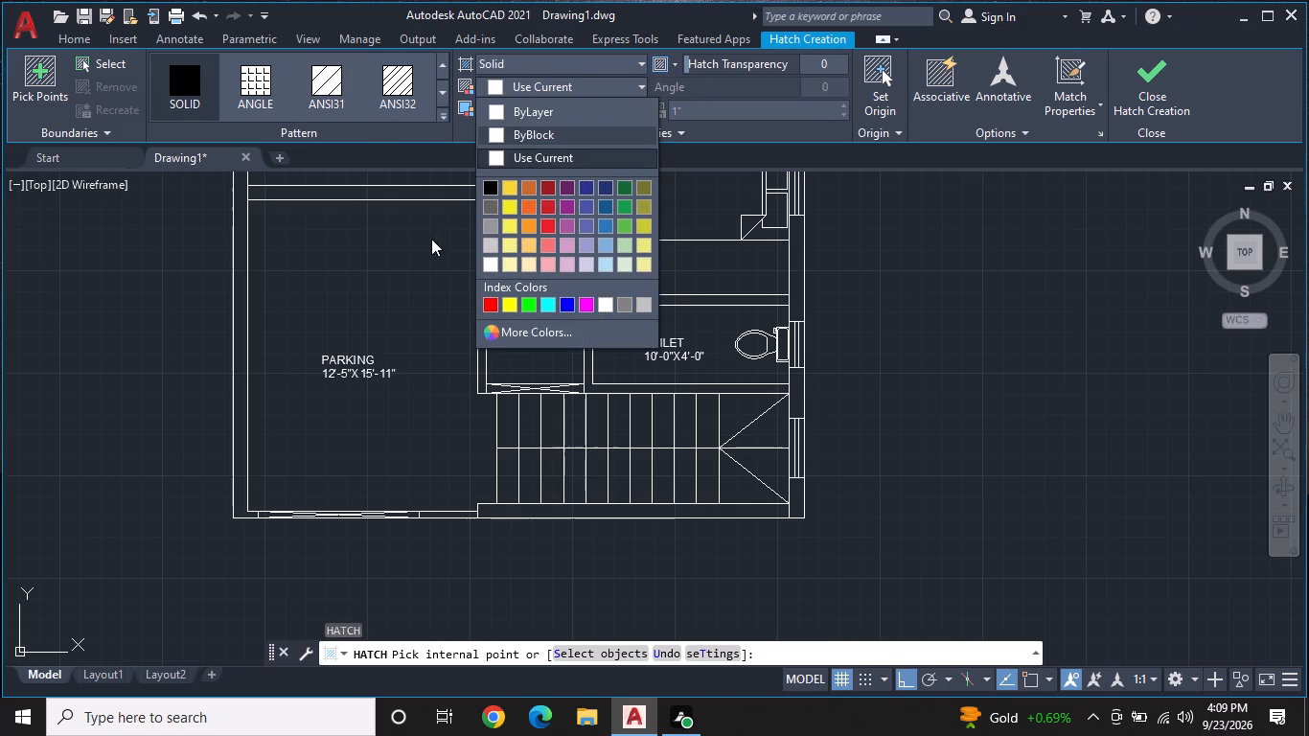
click(490, 209)
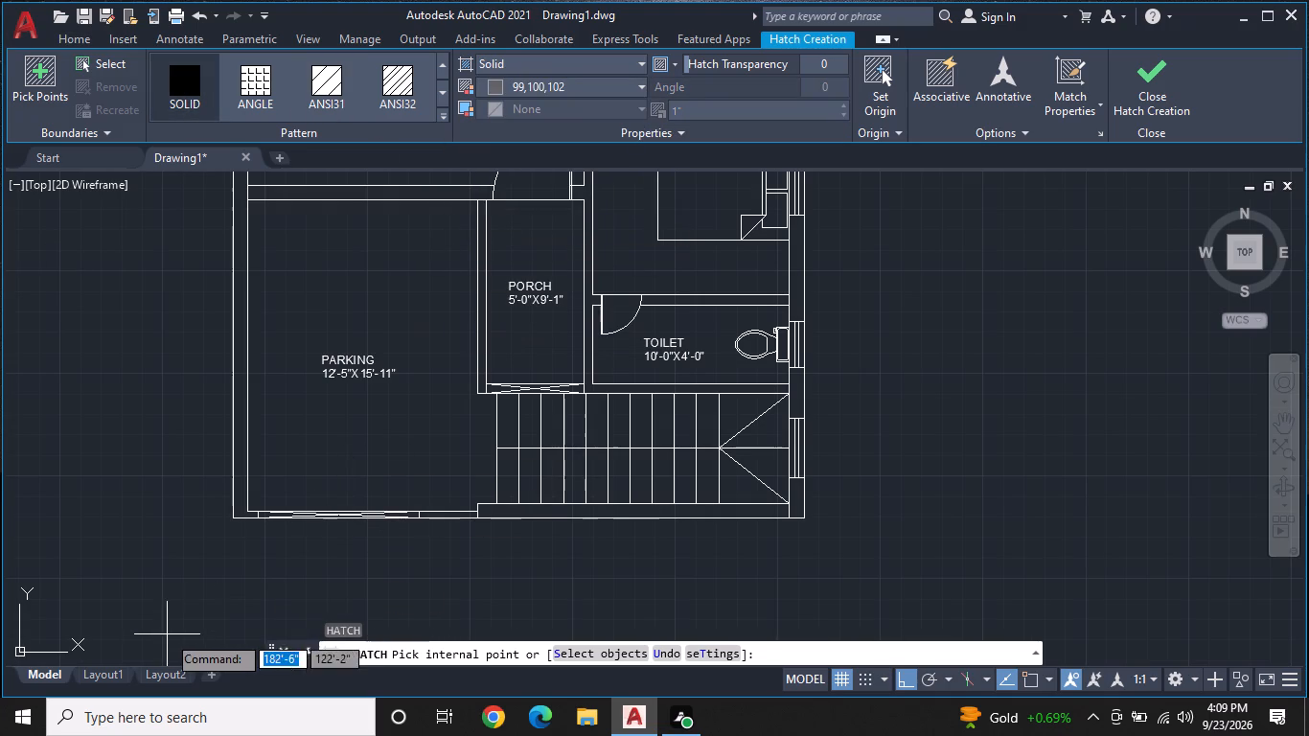
double_click(237, 471)
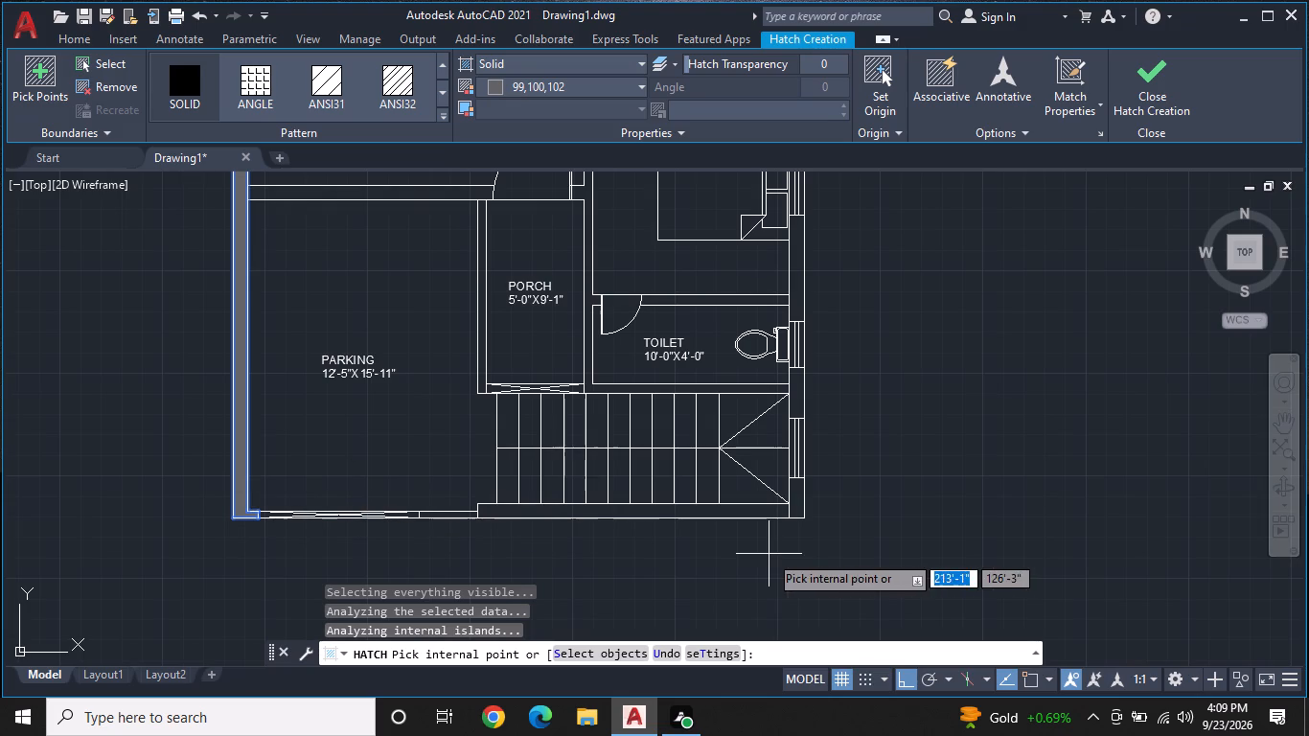
Add the south wall below the staircase and the short wall piece east of the parking gate to the solid hatch.
click(632, 512)
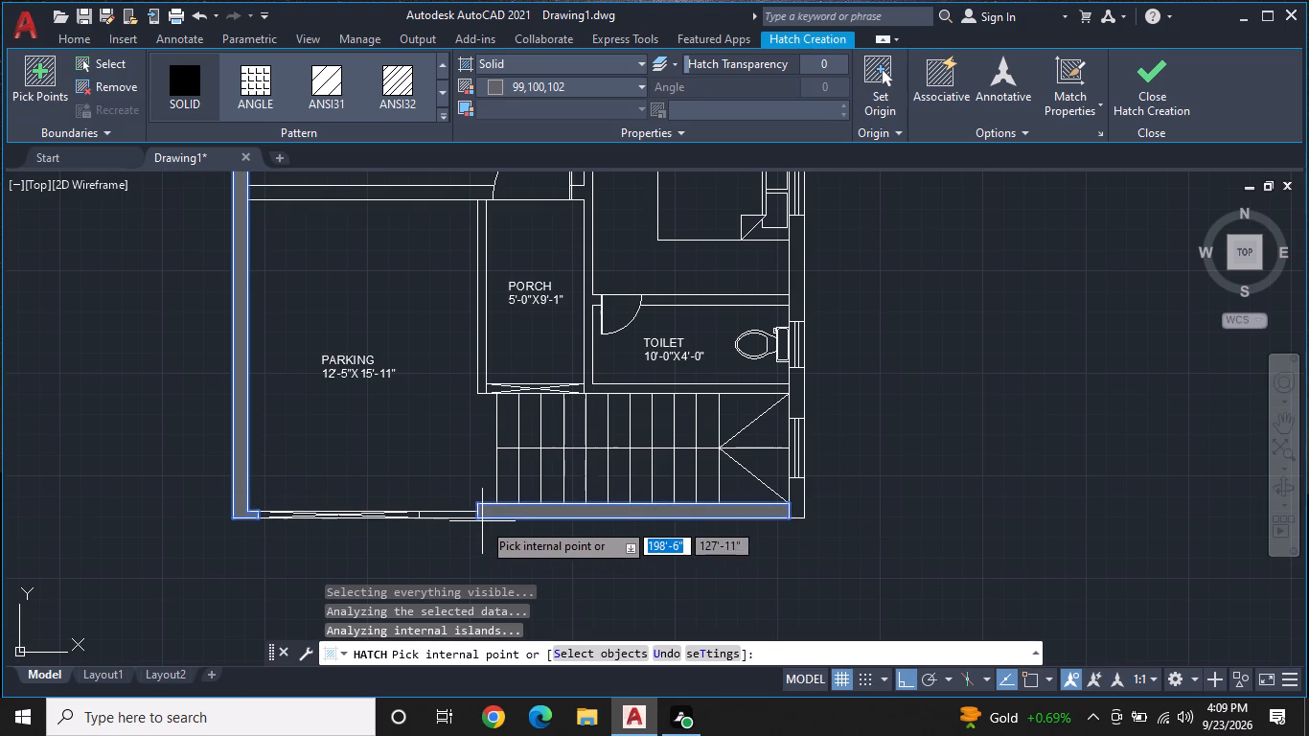
click(451, 512)
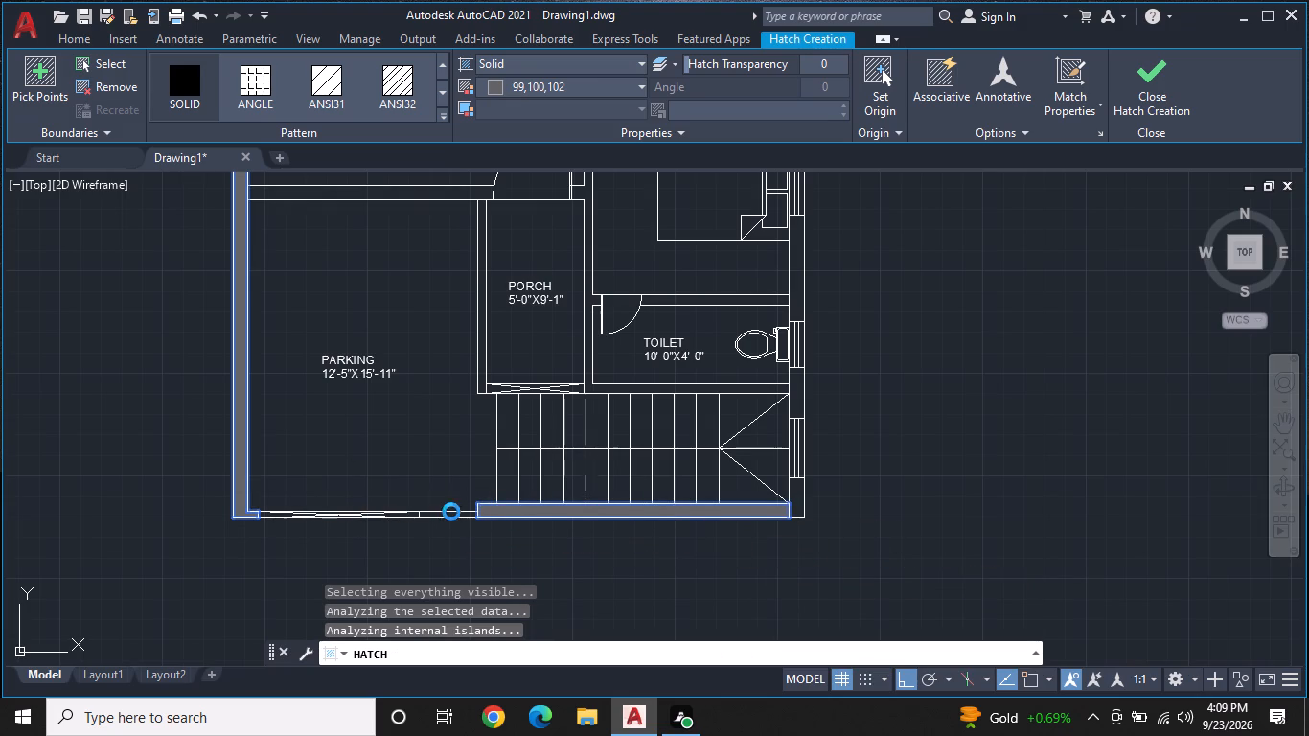
scroll(451, 514, up, 2)
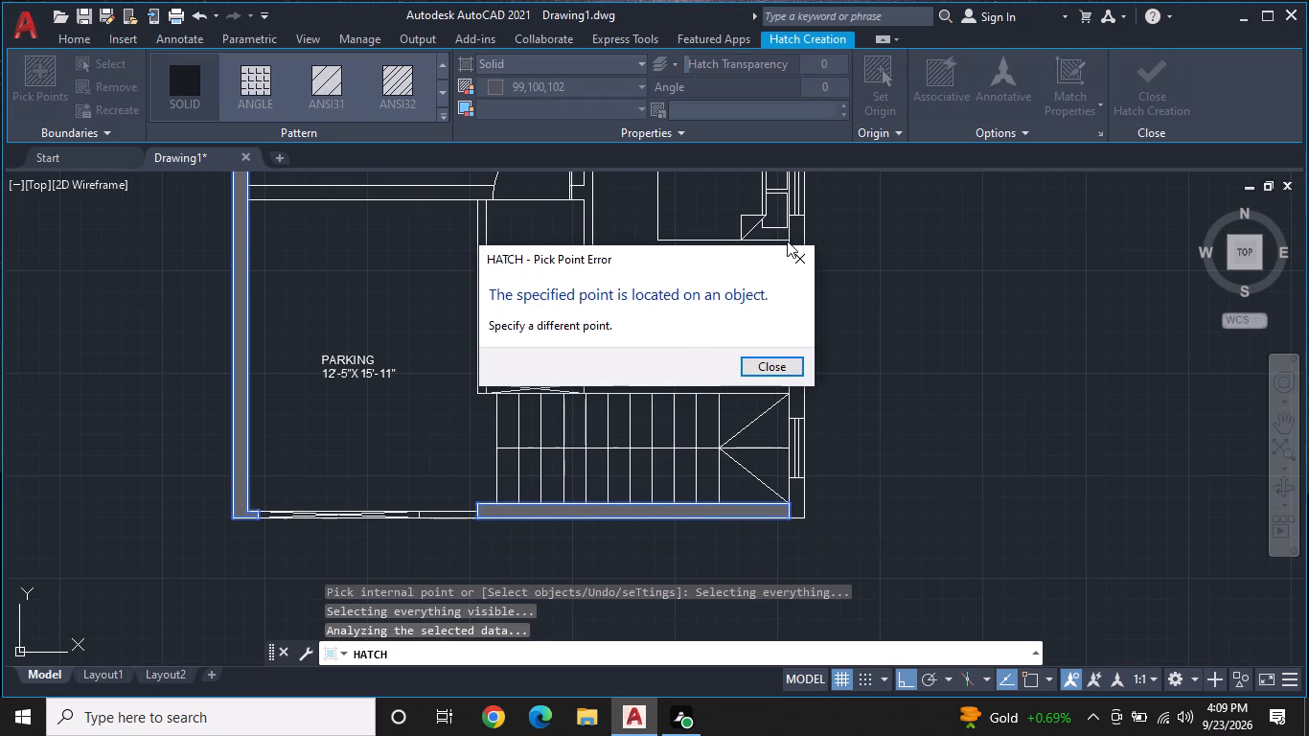
click(796, 254)
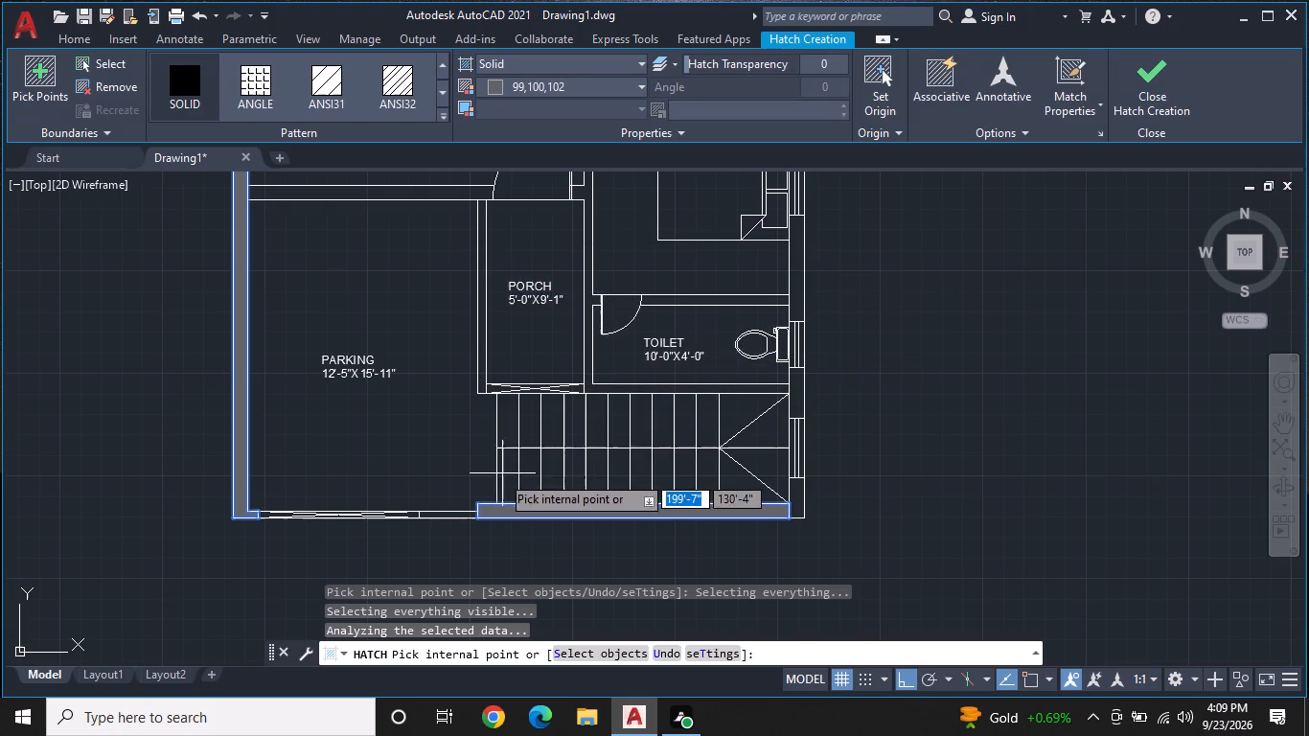
scroll(451, 510, up, 2)
click(443, 529)
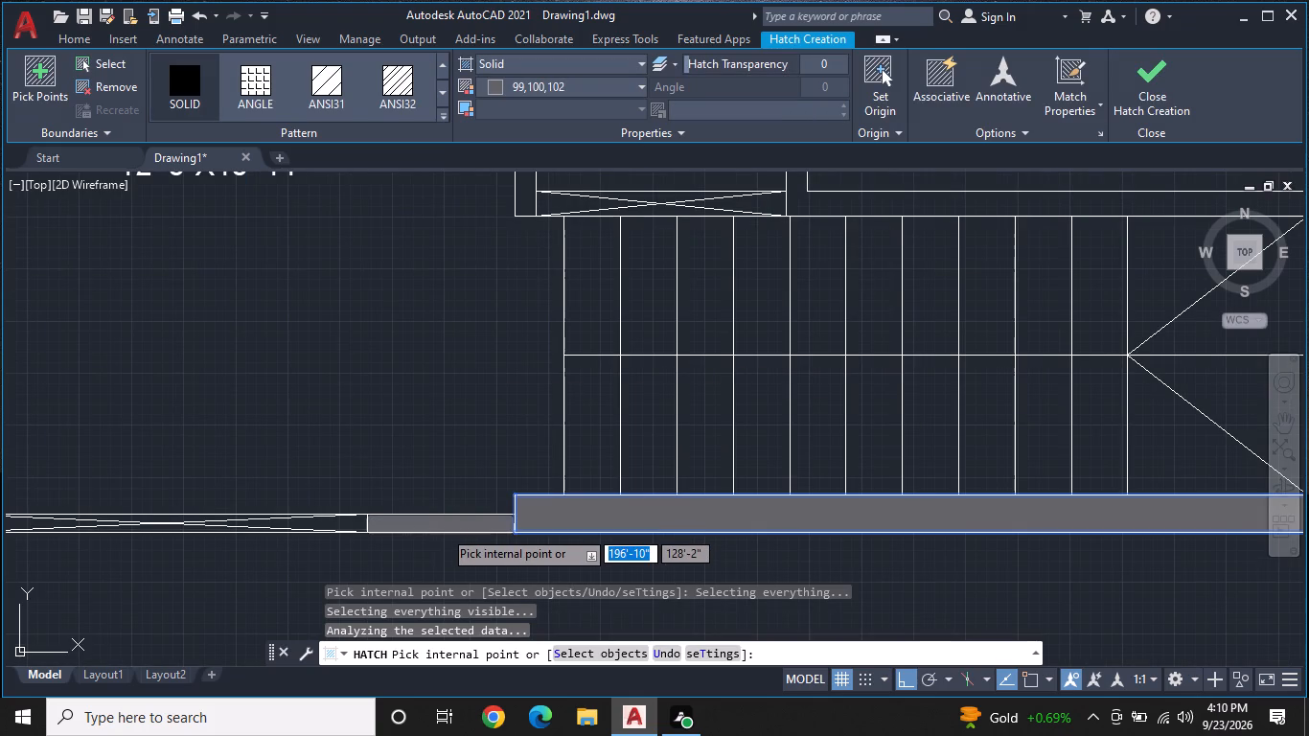
Add the three east-wall segments from the south corner up to the 10'-0"X11'-0" bedroom's window to the solid hatch.
scroll(729, 496, down, 2)
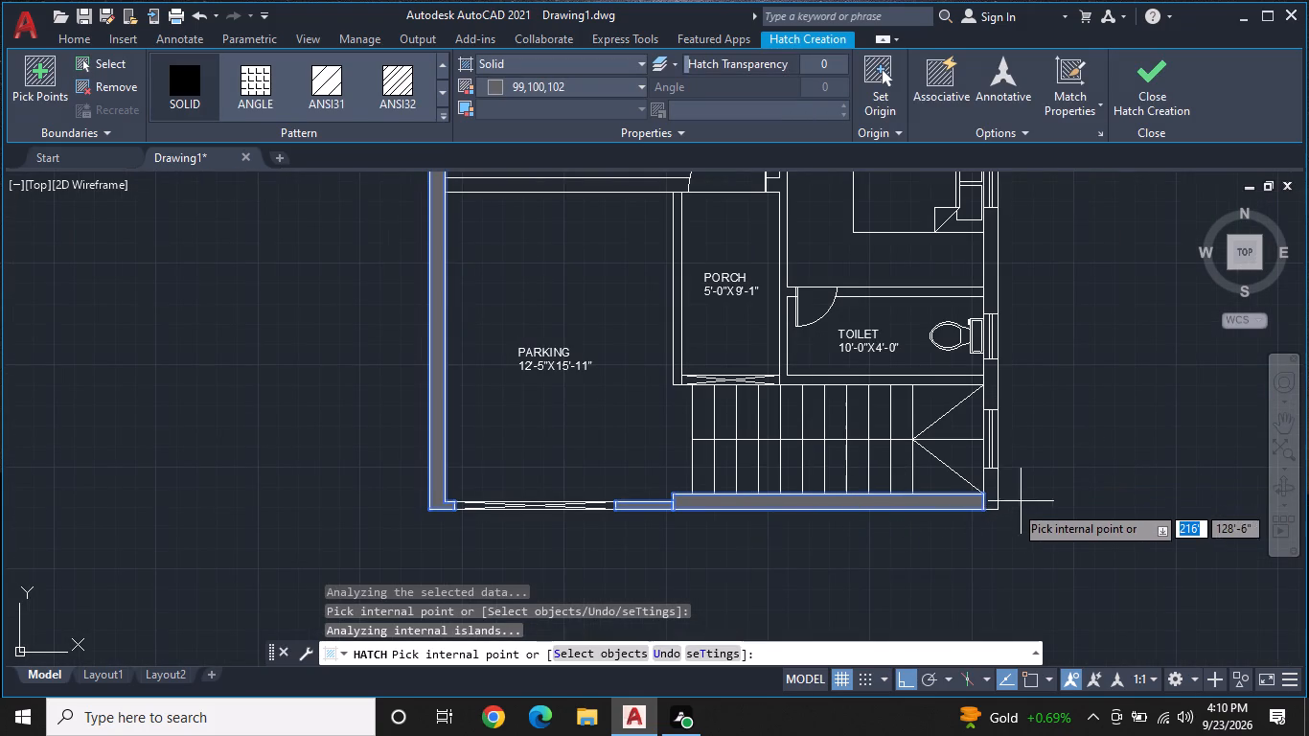
scroll(997, 492, up, 1)
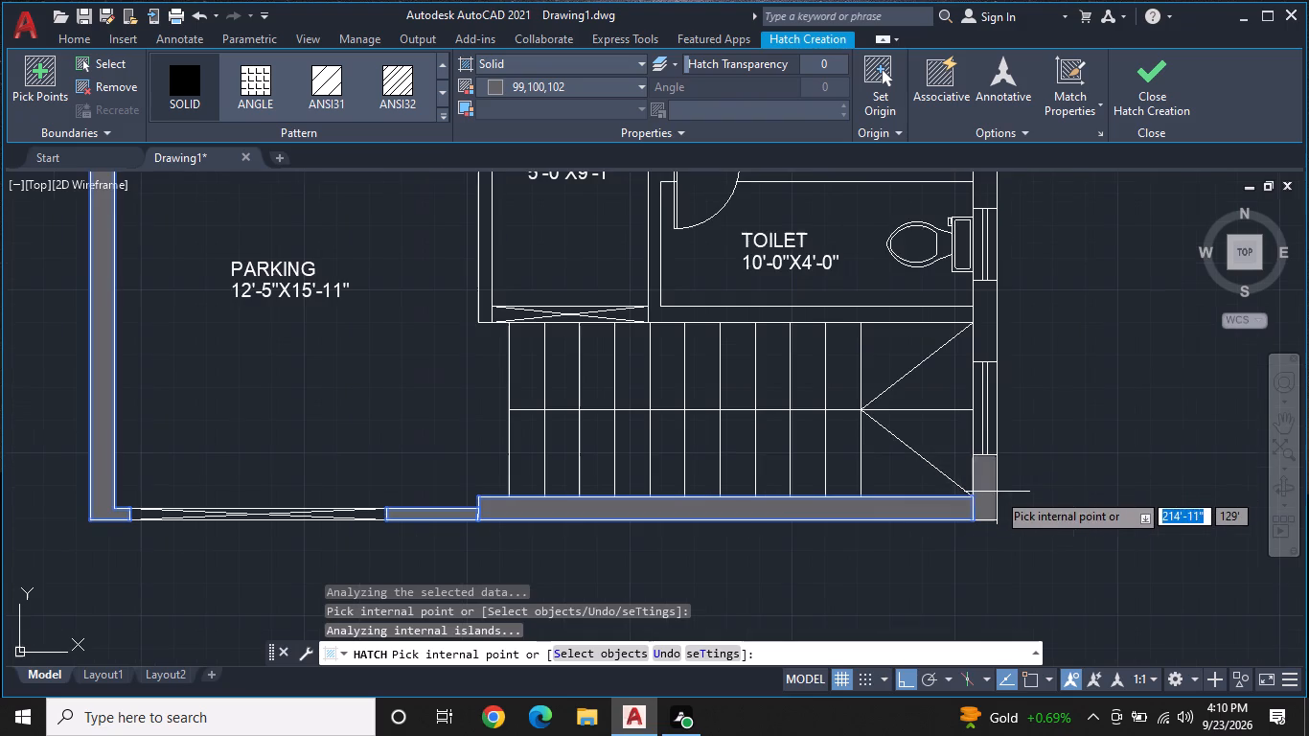
click(987, 485)
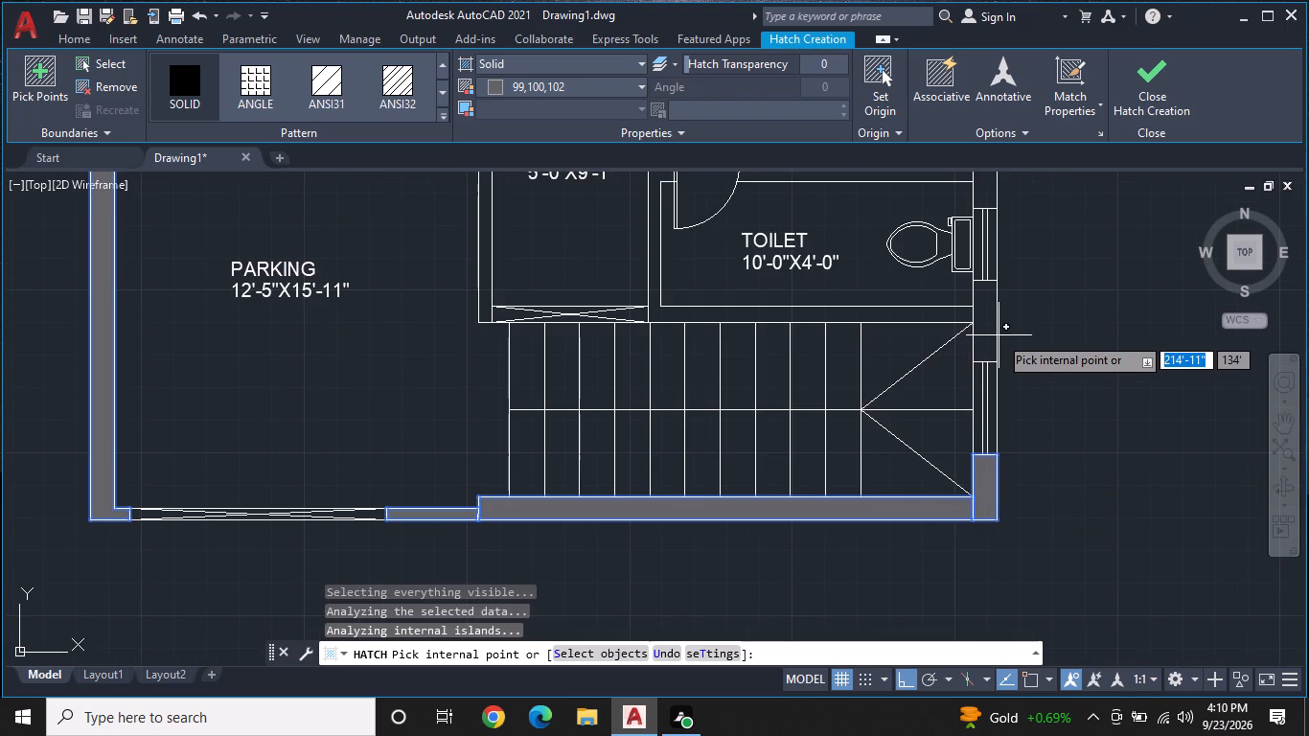
click(992, 332)
scroll(988, 357, down, 2)
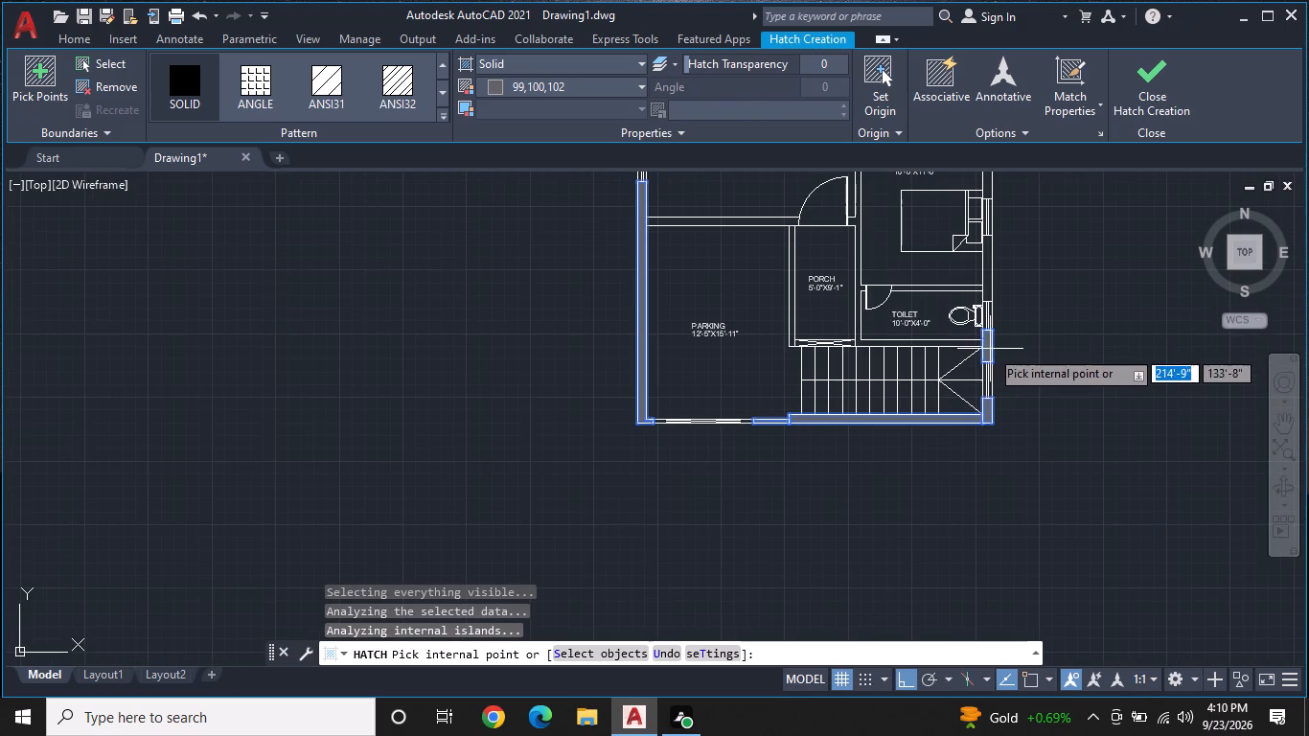
middle_drag(990, 345, 939, 431)
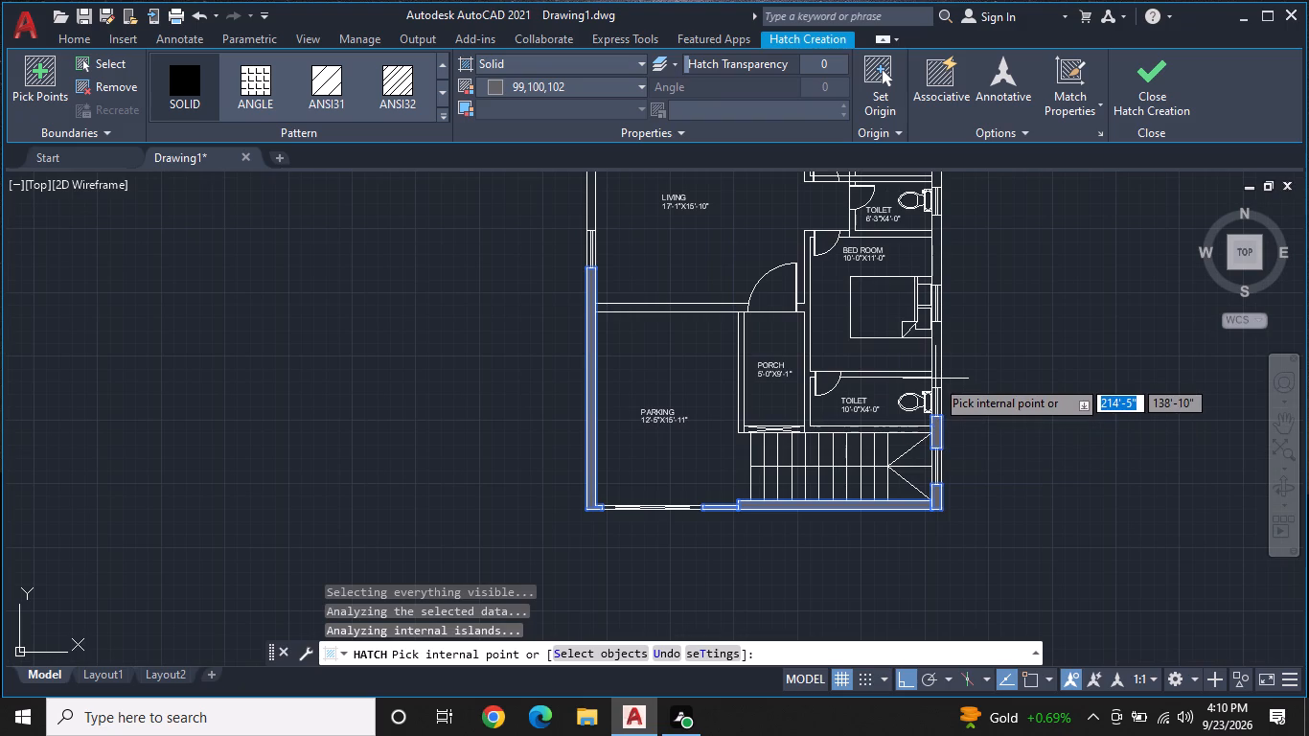
scroll(935, 379, up, 2)
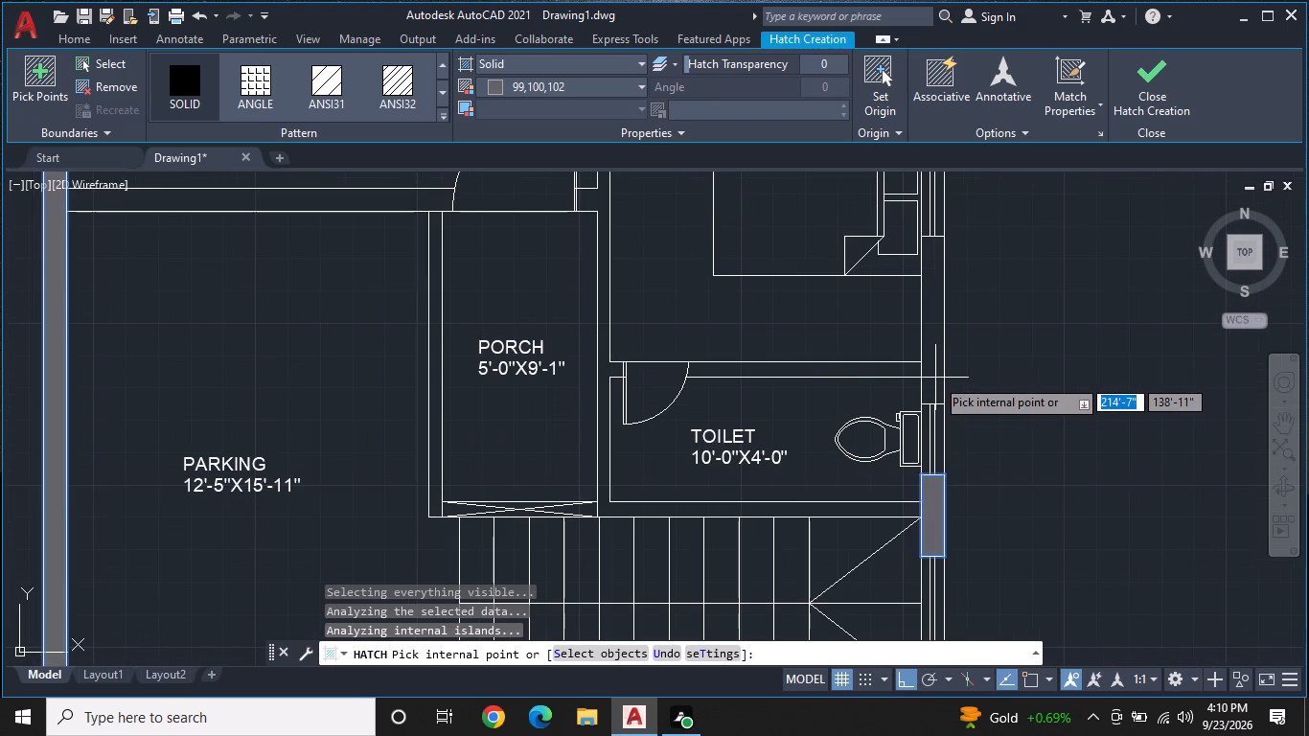
click(934, 333)
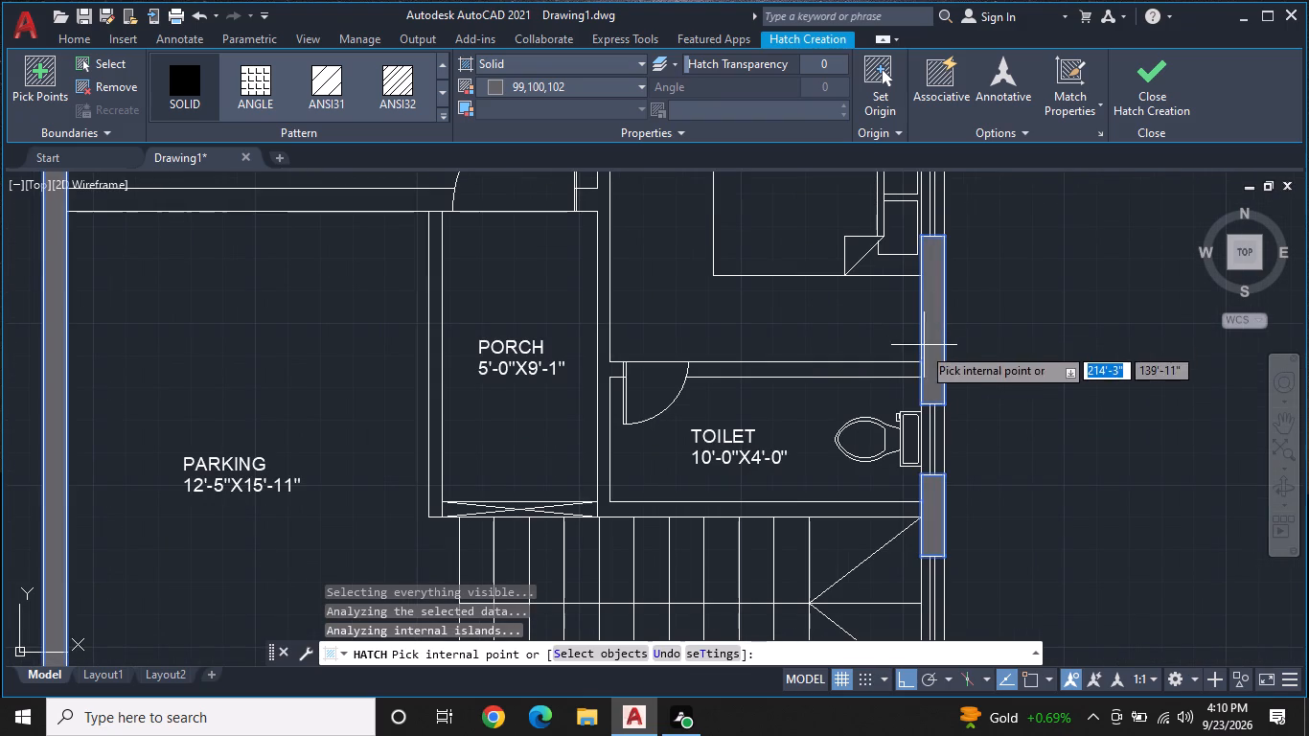
Add the 10'-0"X4'-0" toilet's north wall and its south wall with the connected west wall to the solid hatch.
click(857, 365)
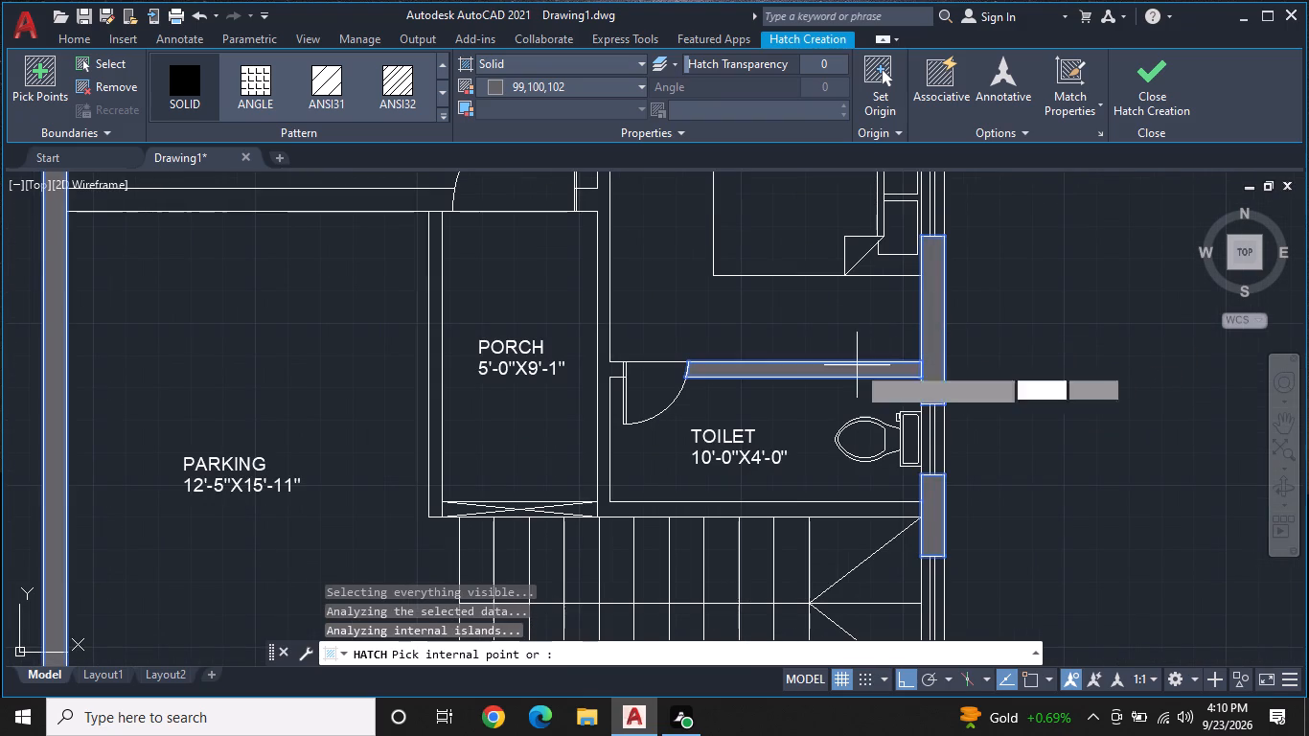
click(775, 507)
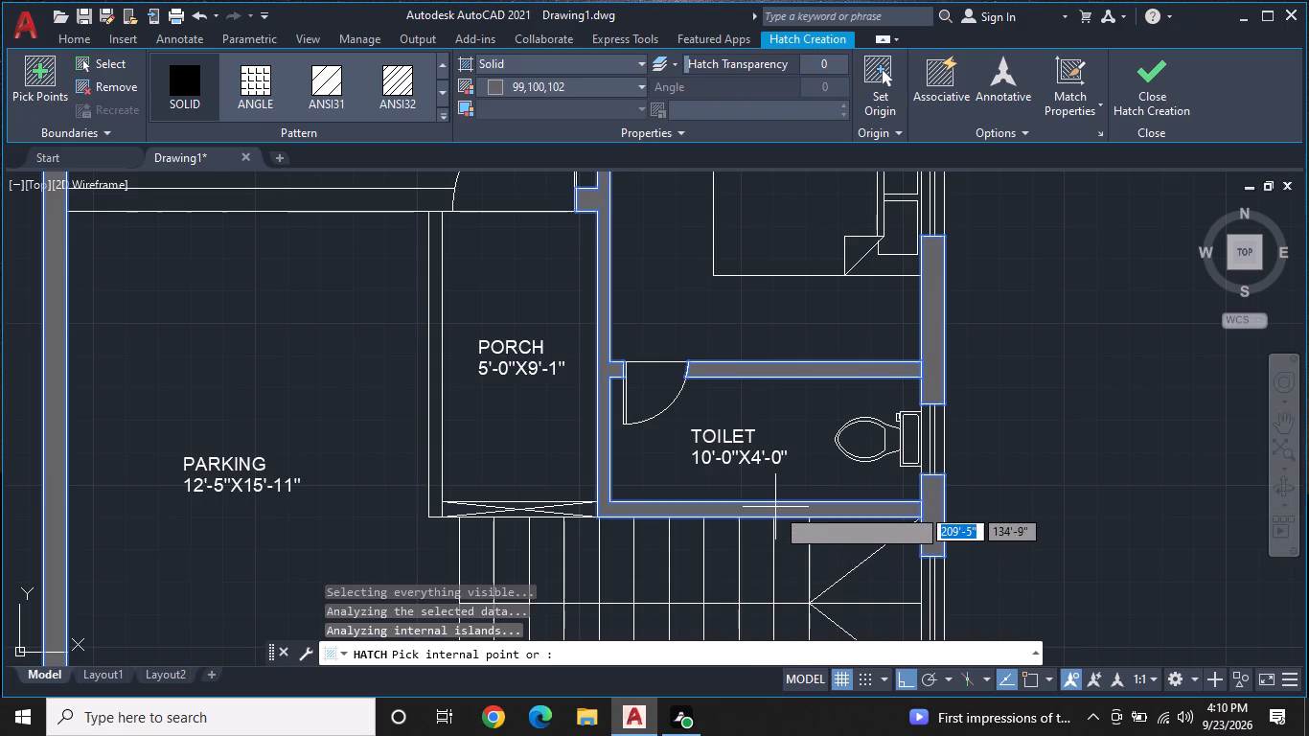
Add the wall between parking and porch and the wall between parking and living room to the solid hatch.
click(438, 417)
middle_drag(478, 371, 515, 454)
click(406, 282)
scroll(425, 301, down, 2)
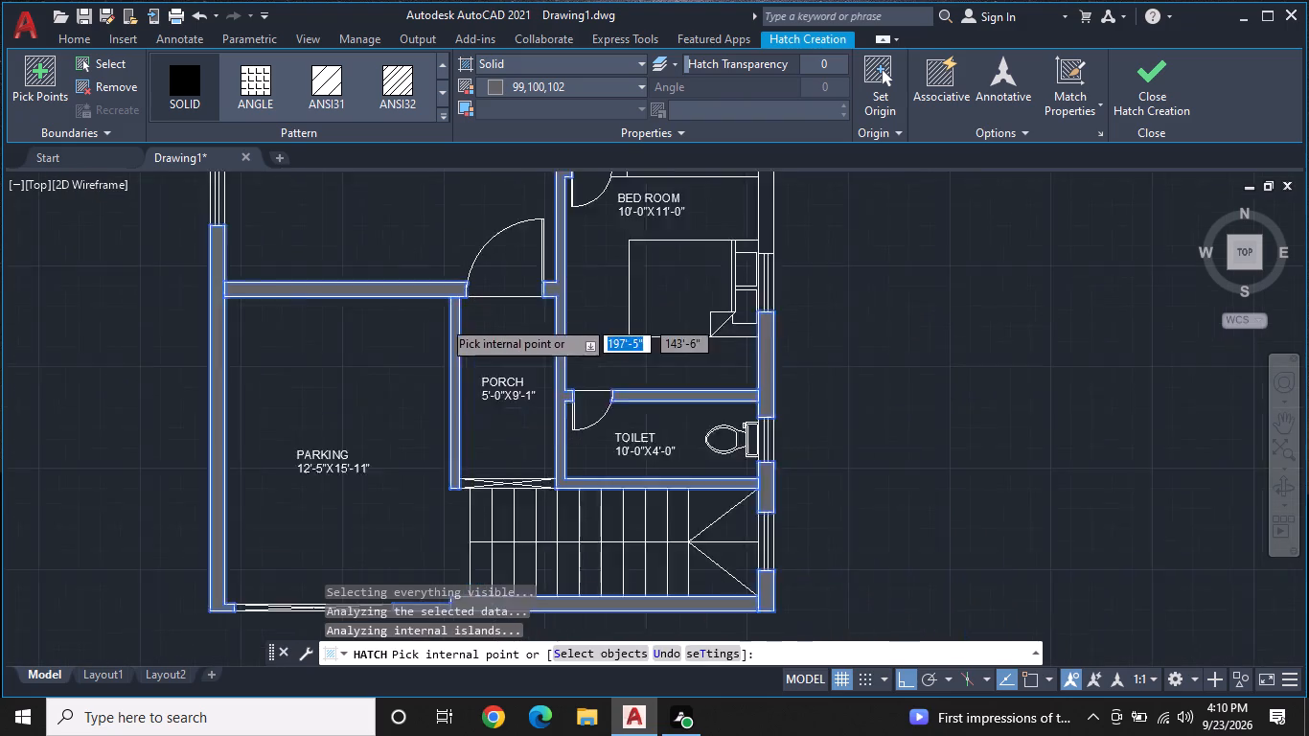
Add the southern 6'-3"X4'-0" toilet's south wall with its connected west piece and the short piece beside the bedroom door to the solid hatch.
scroll(579, 205, up, 1)
middle_drag(581, 231, 588, 531)
scroll(563, 451, down, 1)
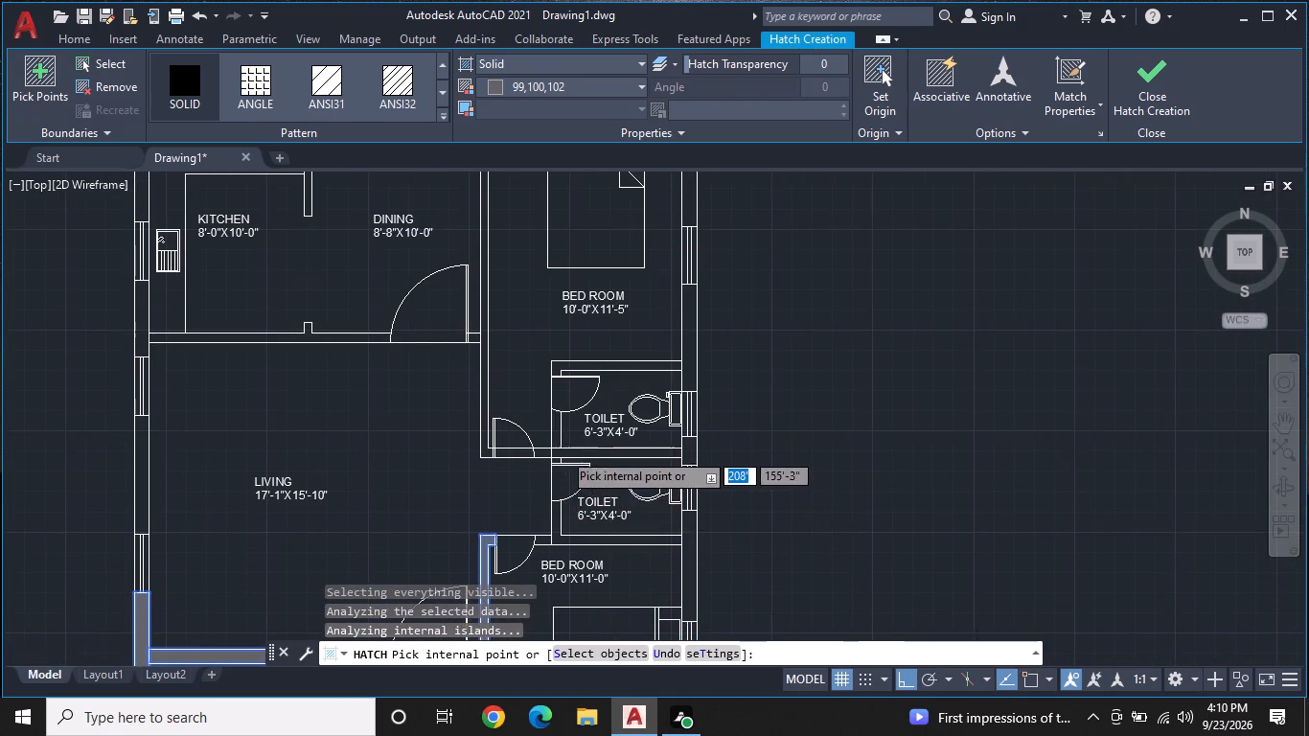
scroll(587, 512, up, 2)
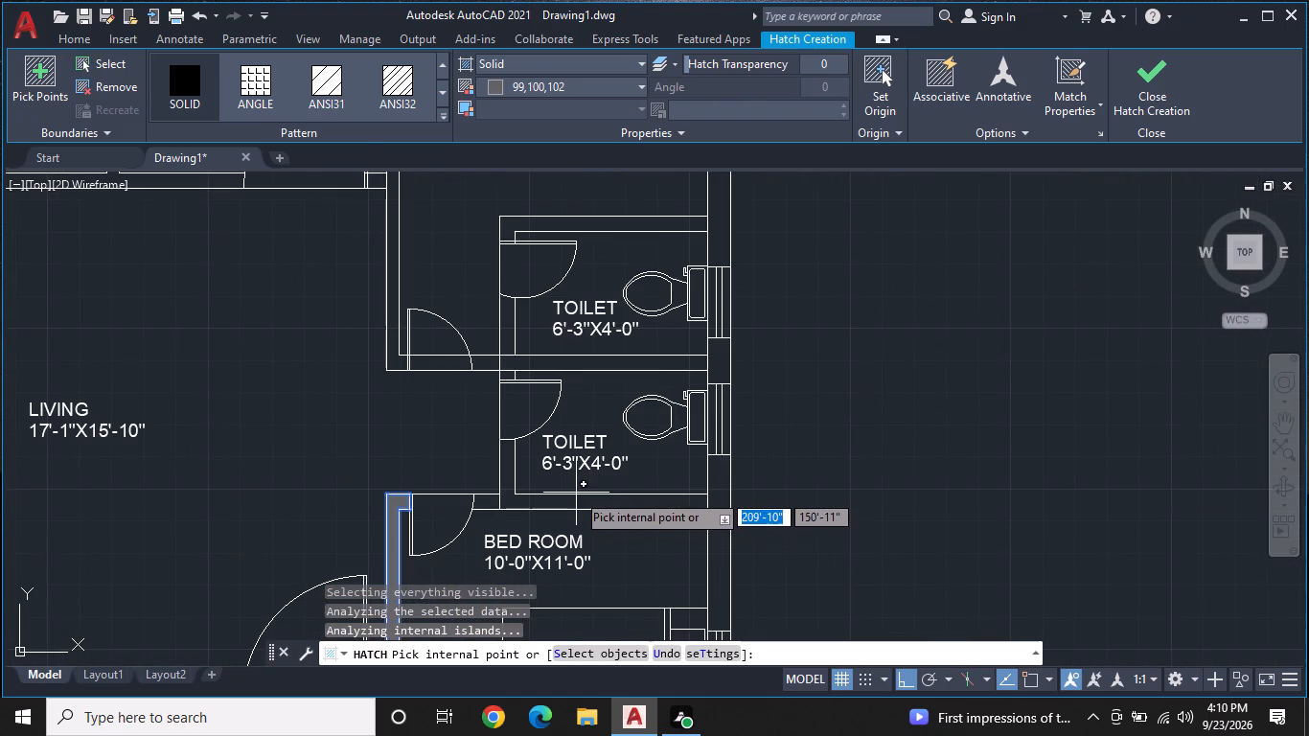
click(573, 498)
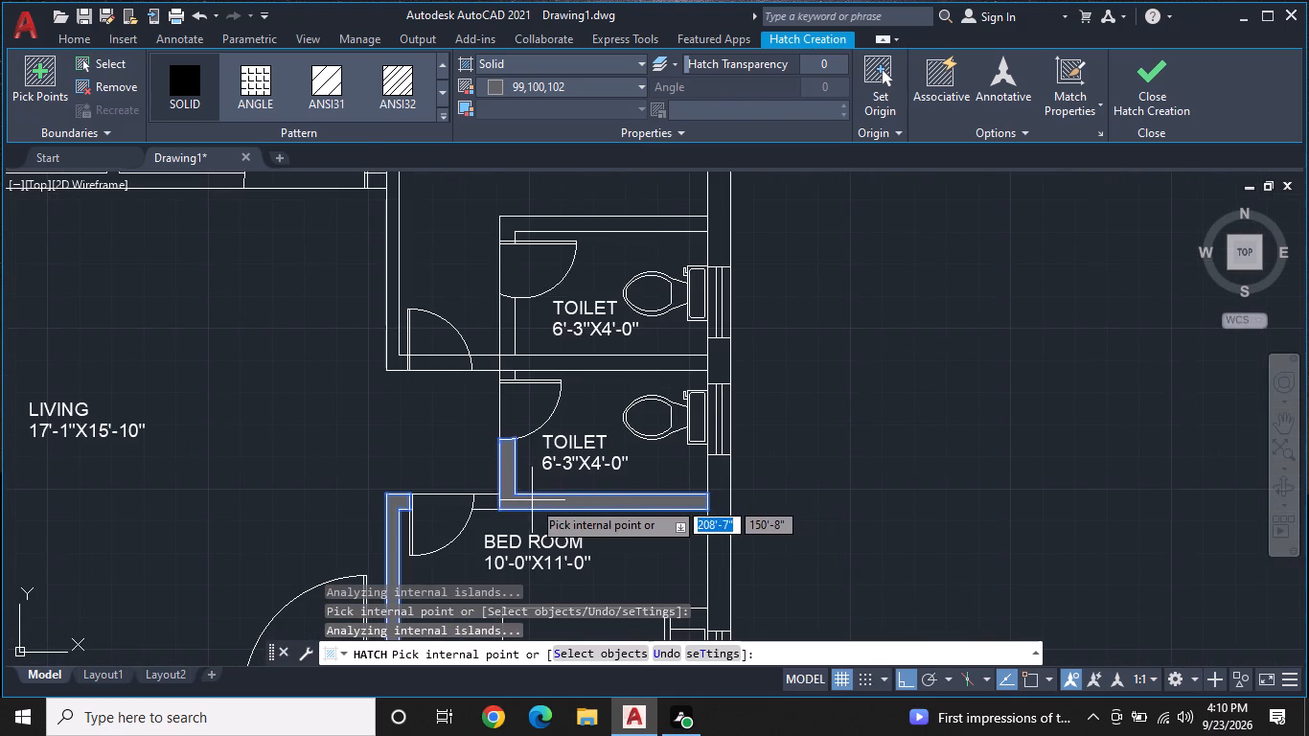
click(488, 502)
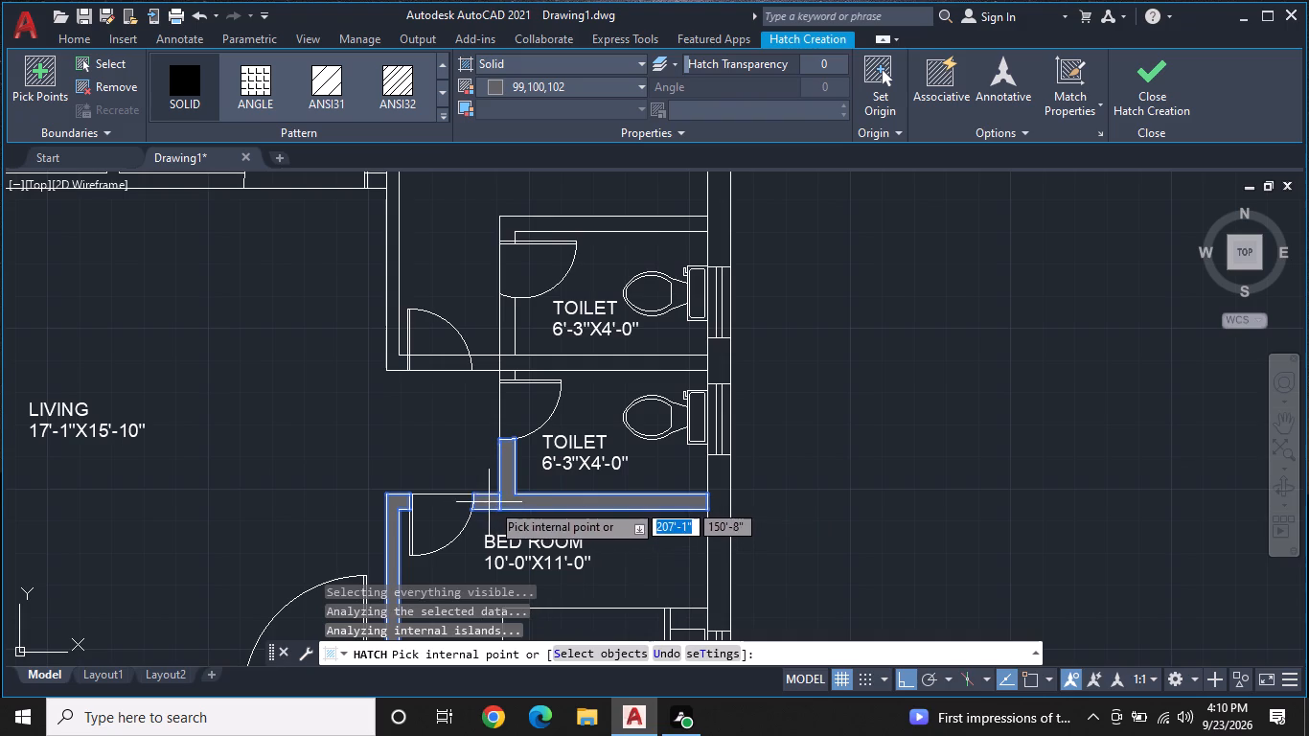
Add the wall between the two 6'-3"X4'-0" toilets, its adjoining stubs, and the wall between living room and 10'-0"X11'-5" bedroom to the solid hatch.
click(599, 362)
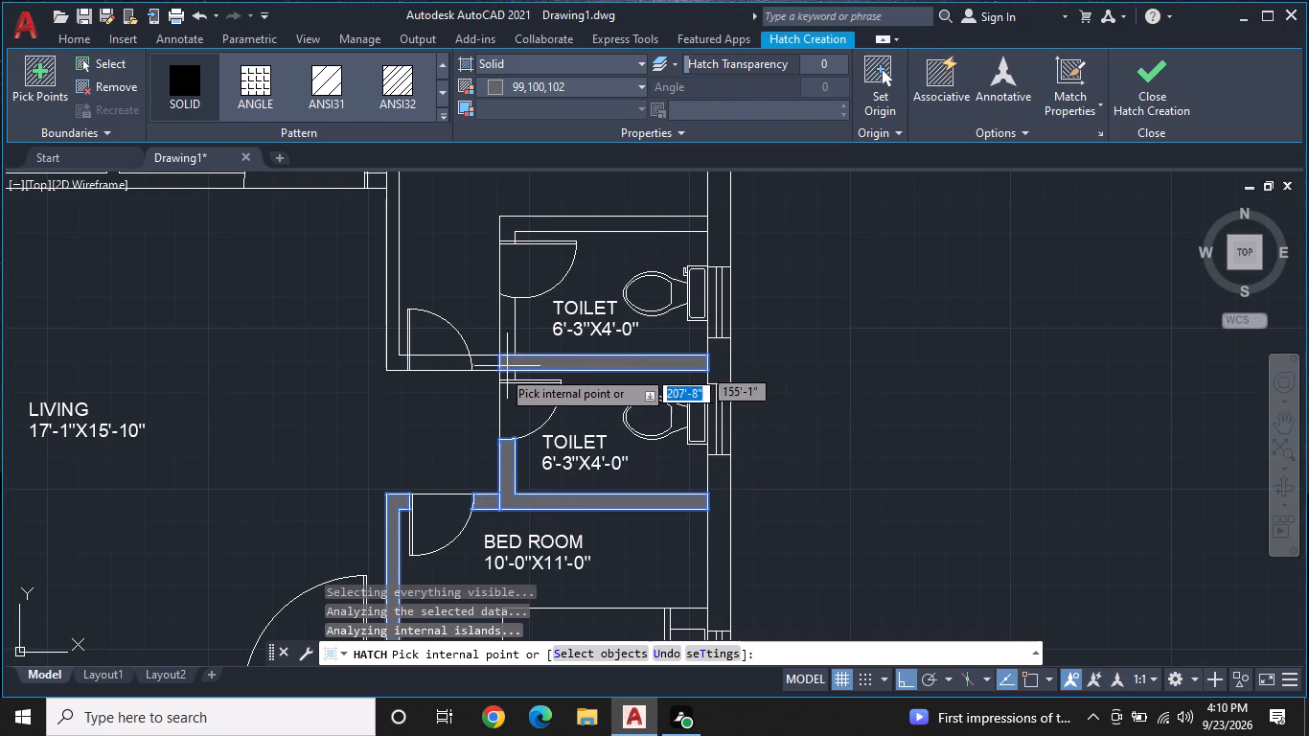
click(514, 373)
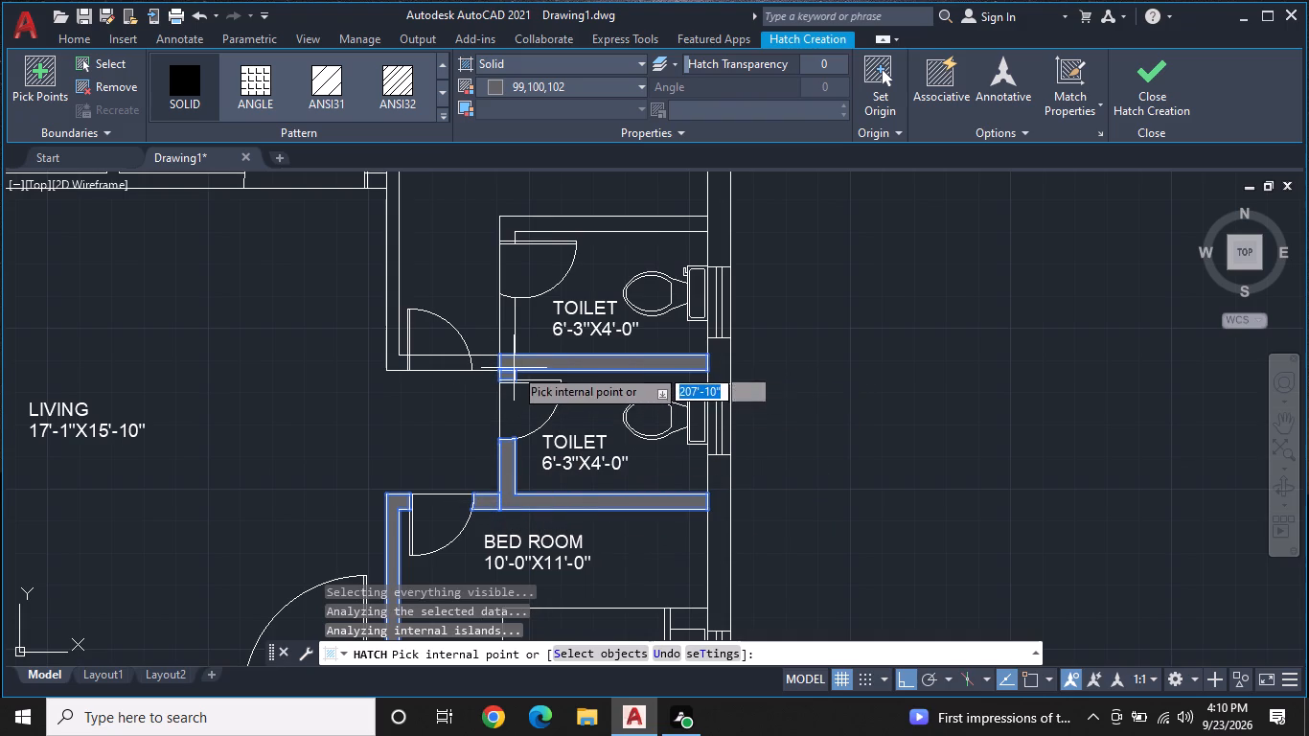
click(507, 329)
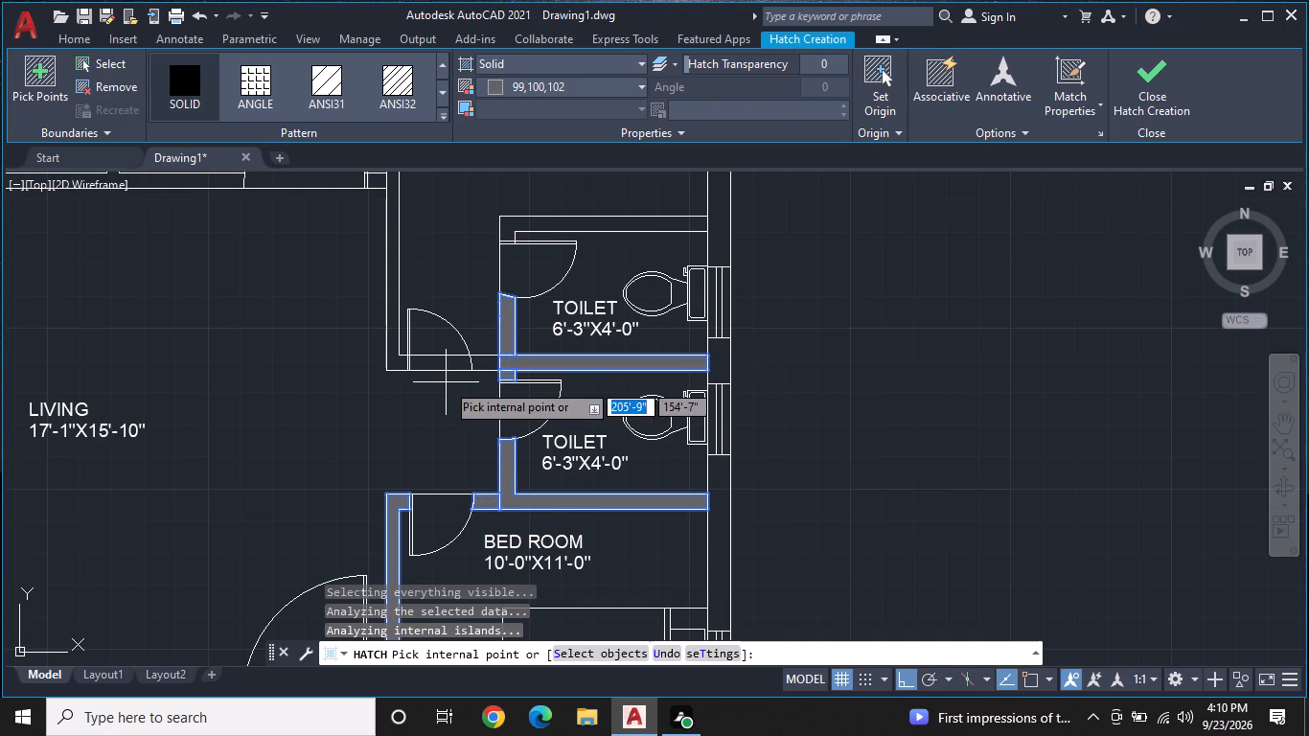
click(486, 359)
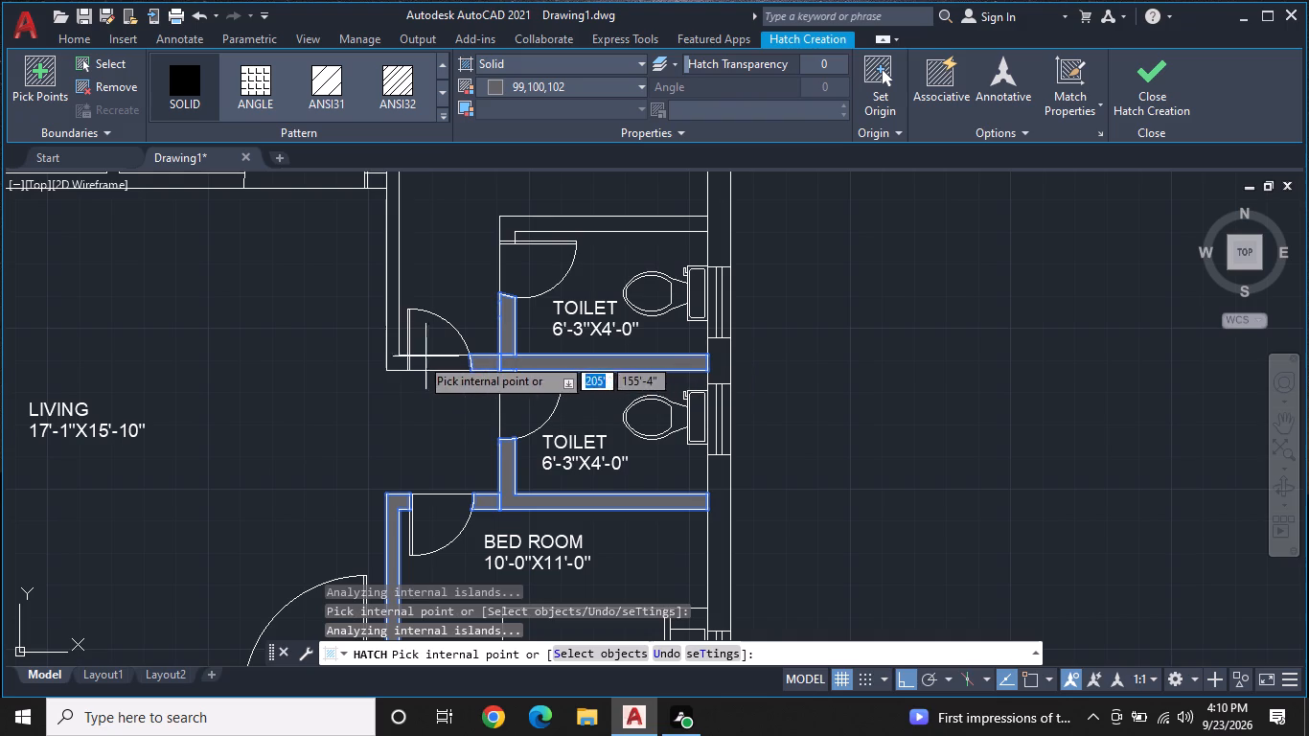
click(391, 356)
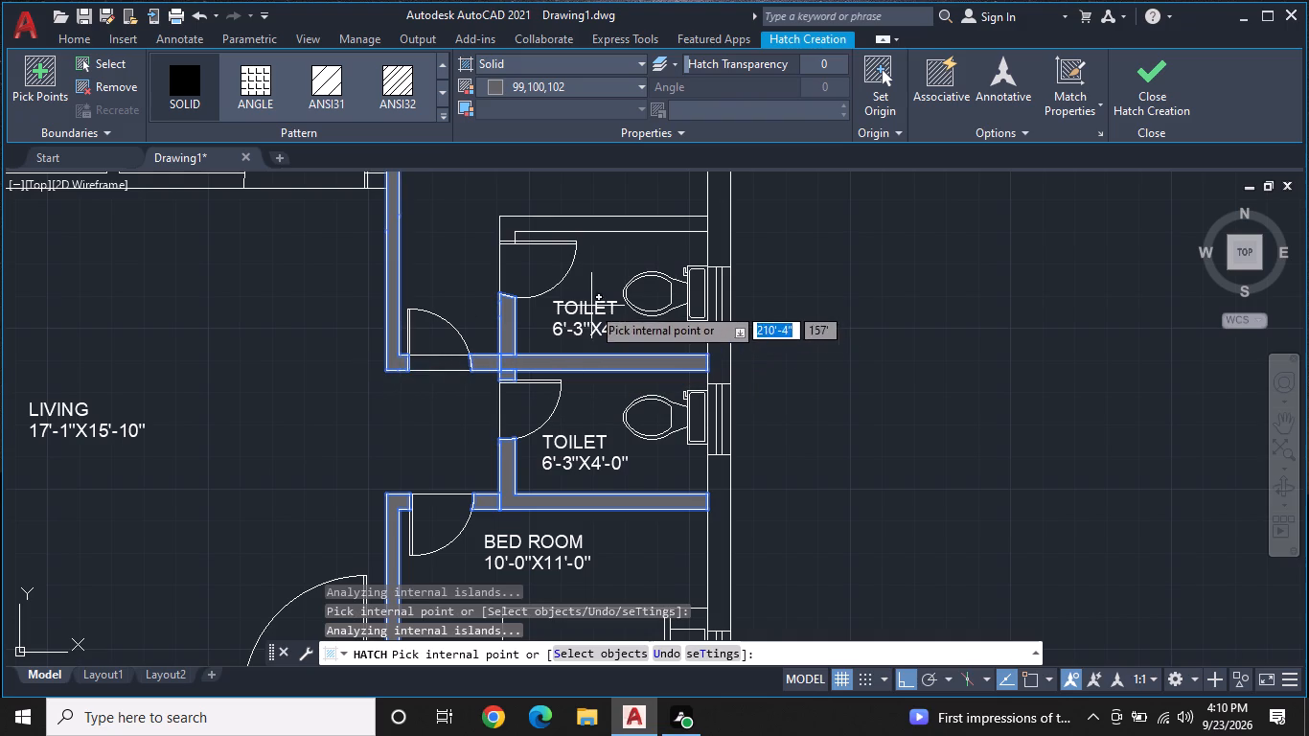
Add the three east-wall segments above, between and below the windows of the two 6'-3"X4'-0" toilets to the solid hatch.
click(723, 229)
click(715, 511)
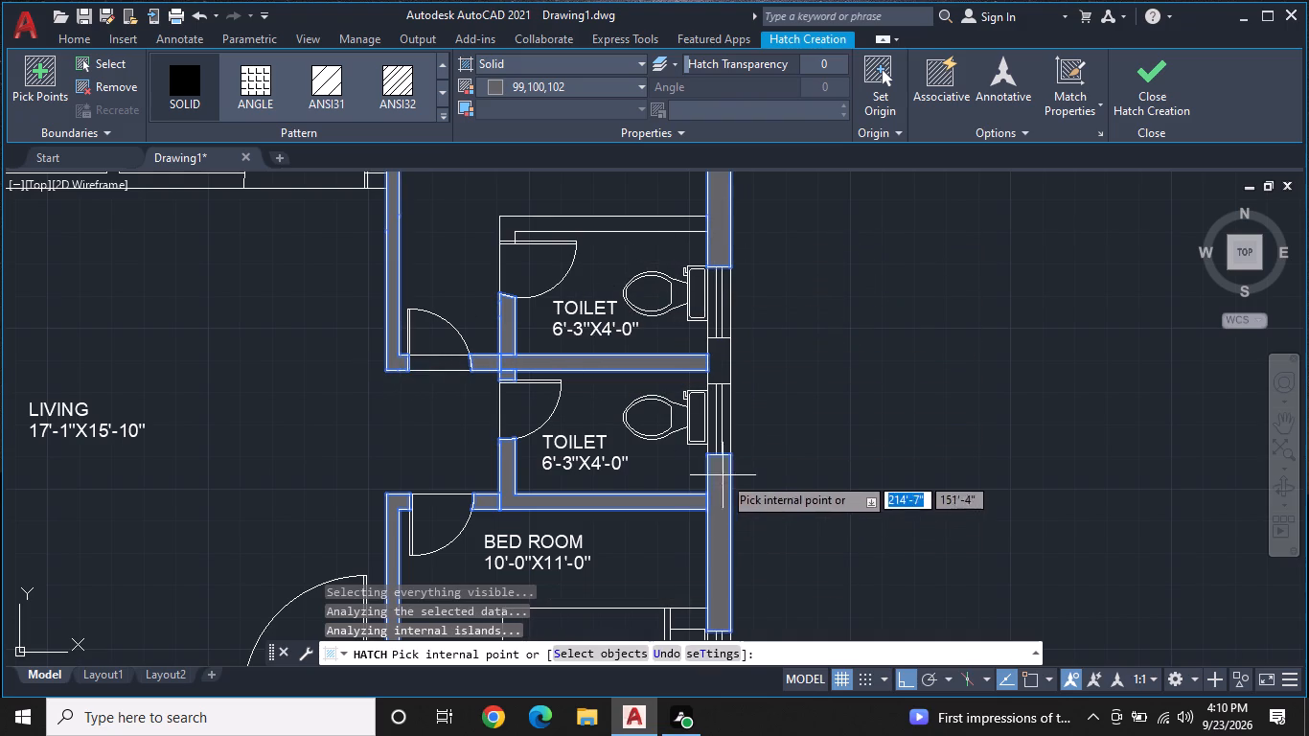
click(714, 351)
Add the west-wall segment between the living room's windows and the one between the living room and kitchen windows to the solid hatch.
scroll(690, 410, down, 2)
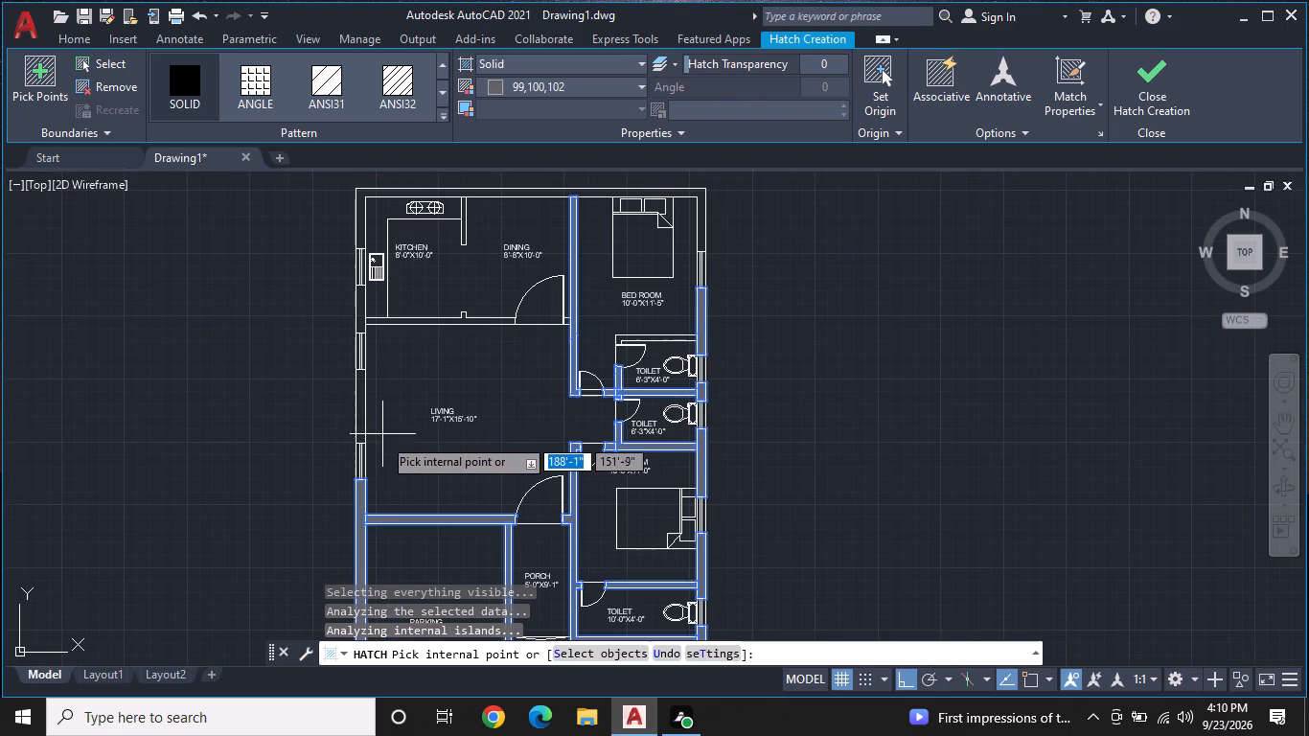
scroll(350, 408, up, 1)
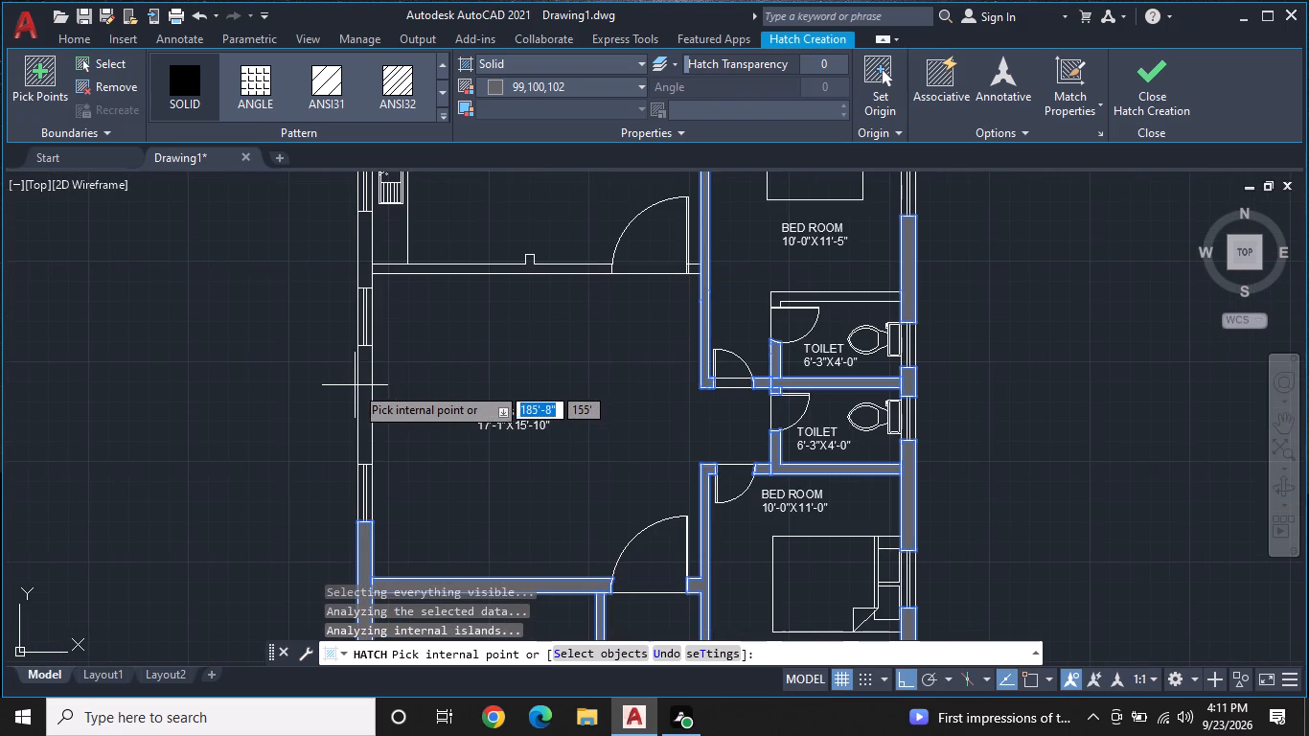
click(371, 381)
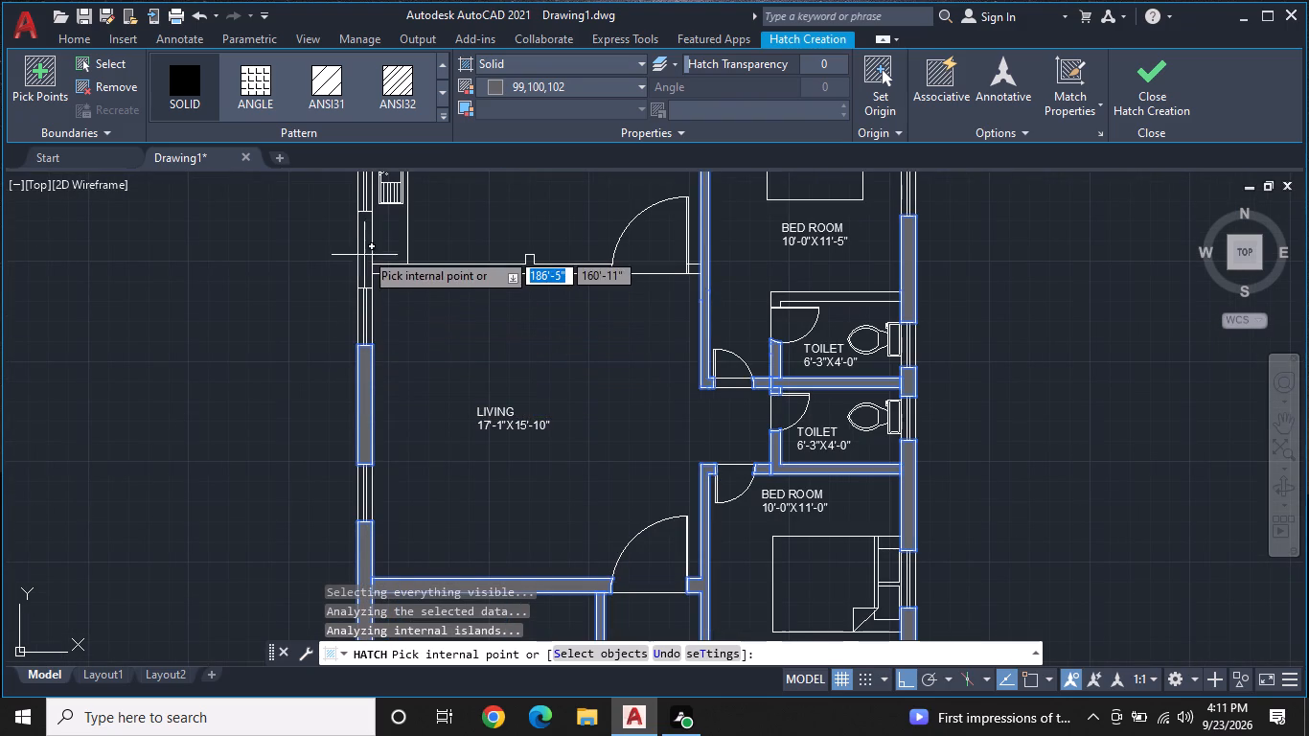
click(362, 250)
Add the wall separating the kitchen and dining area from the living room, up to the dining door, to the solid hatch.
middle_drag(455, 359, 438, 442)
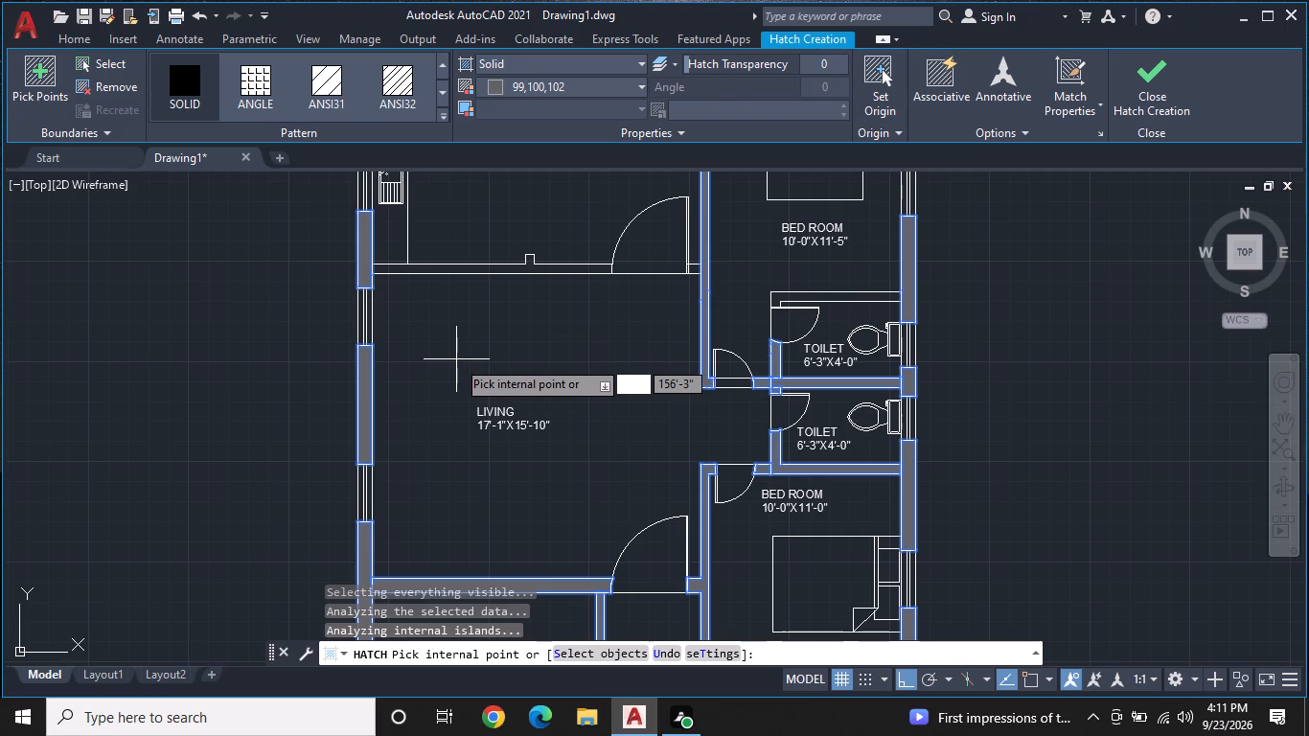
middle_drag(438, 442, 436, 459)
scroll(436, 459, up, 1)
scroll(459, 369, down, 1)
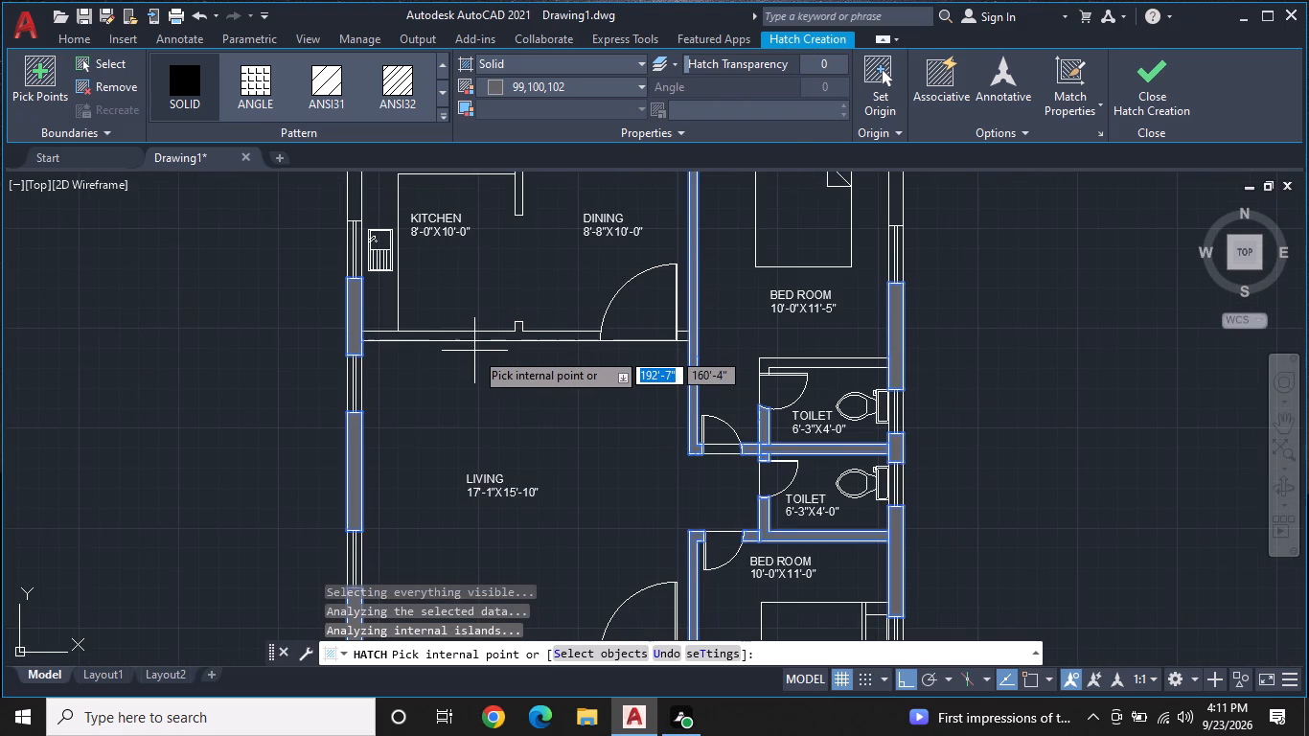
scroll(502, 318, up, 2)
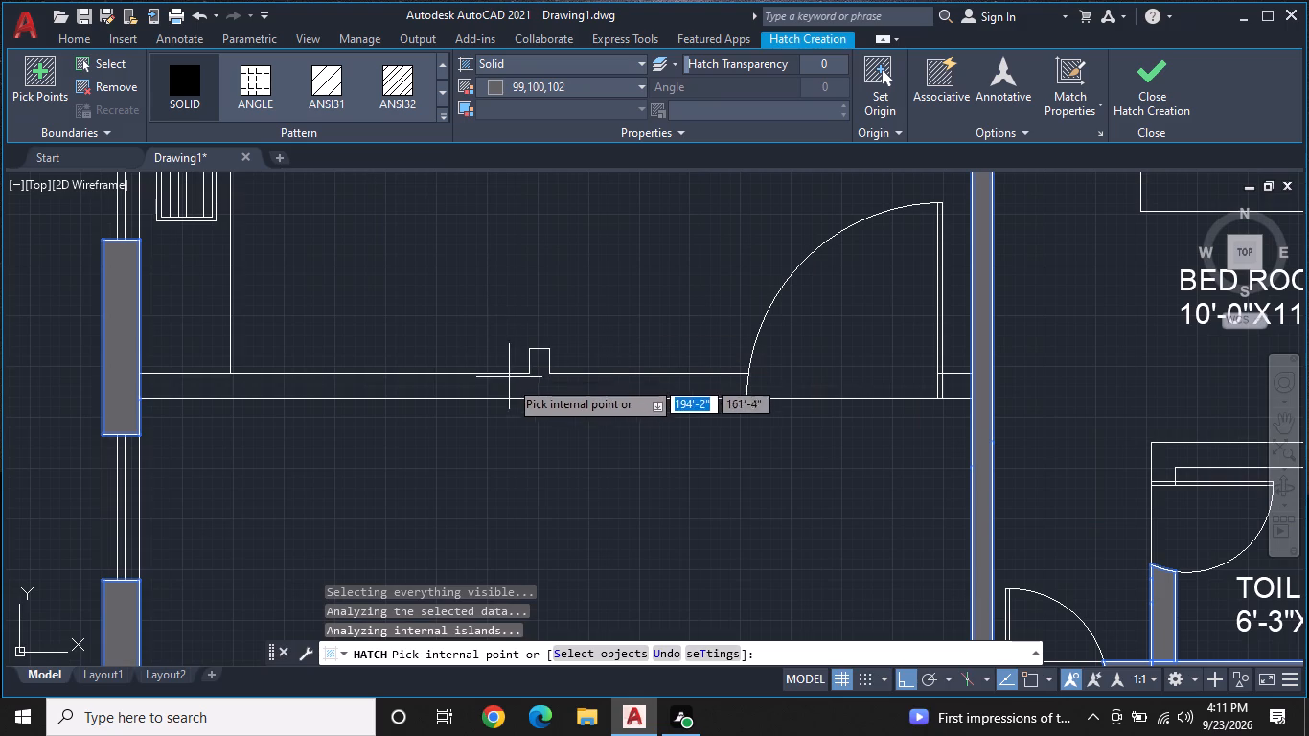
click(513, 390)
scroll(360, 317, down, 3)
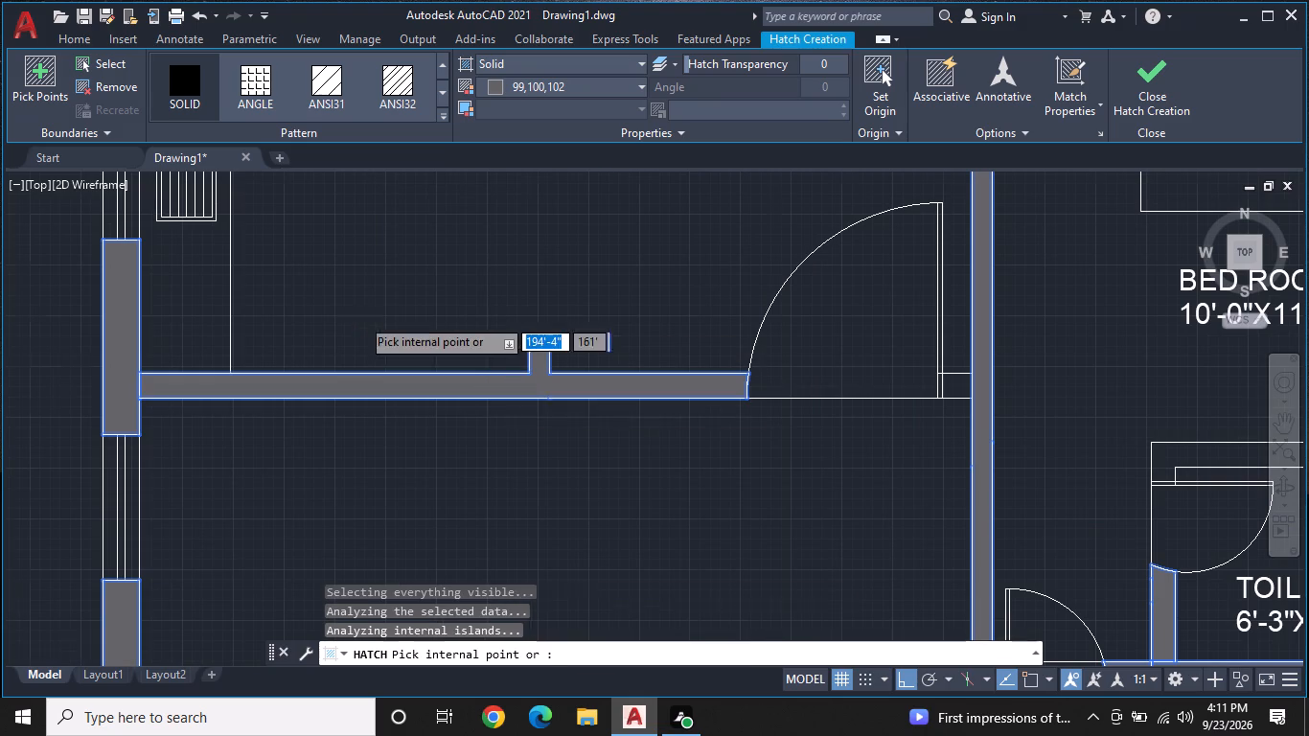
Add the north outer wall with its two corner returns and the partition between kitchen and dining to the solid hatch.
scroll(301, 221, up, 3)
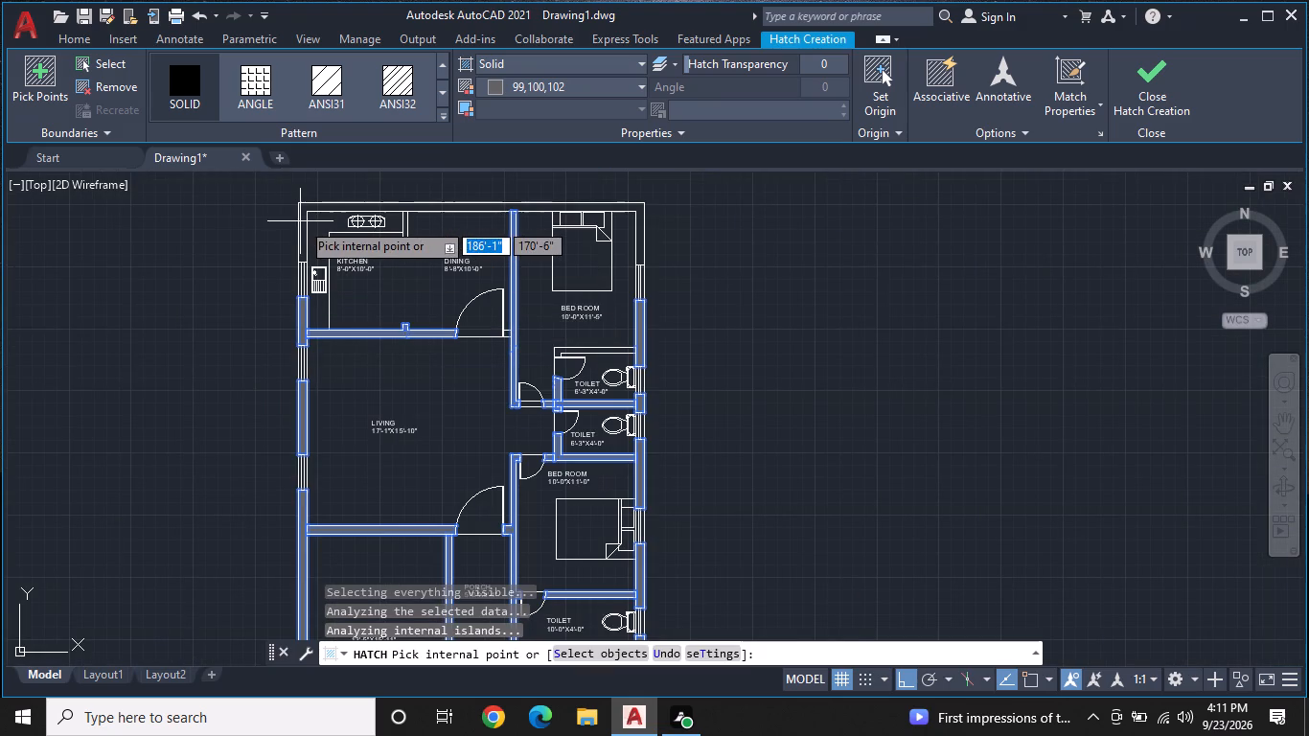
scroll(301, 221, up, 1)
click(301, 221)
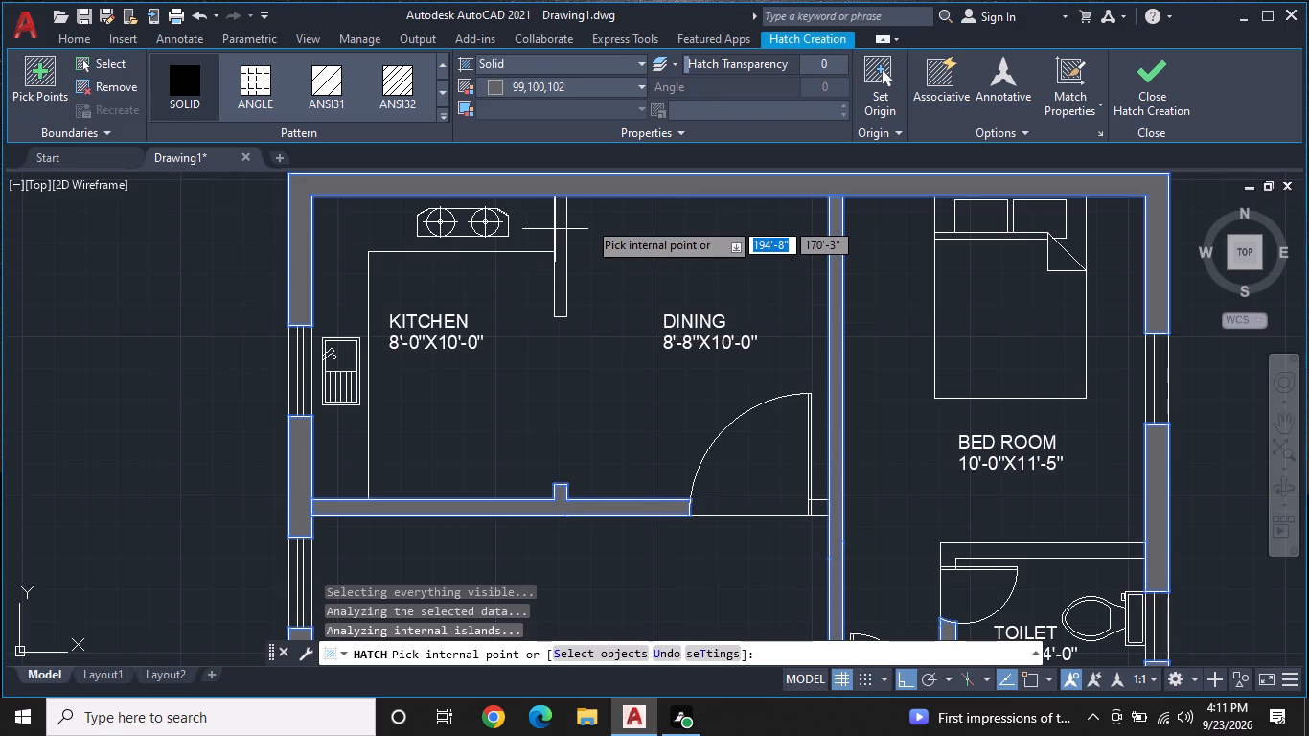
click(563, 231)
scroll(806, 293, down, 1)
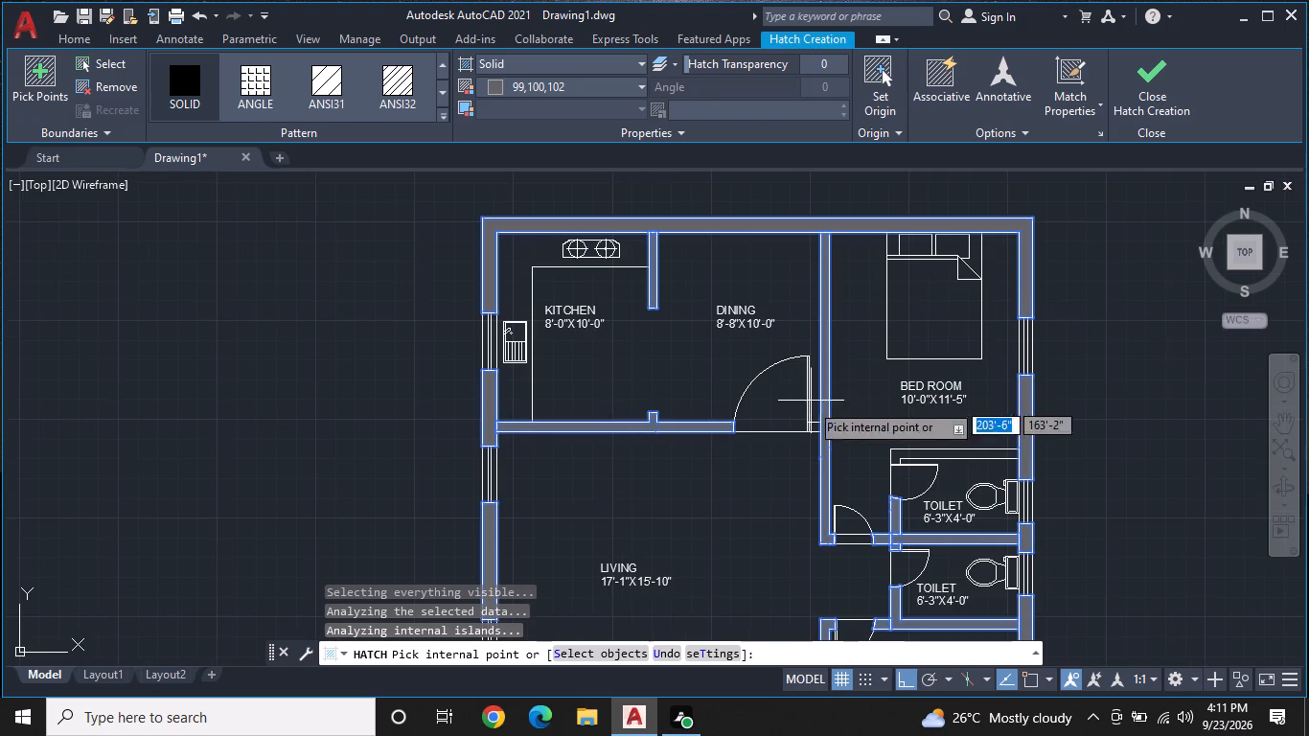
Add the short wall piece beside the dining door and the northern 6'-3"X4'-0" toilet's north wall to the solid hatch, and finish the hatch.
scroll(797, 421, up, 2)
click(841, 440)
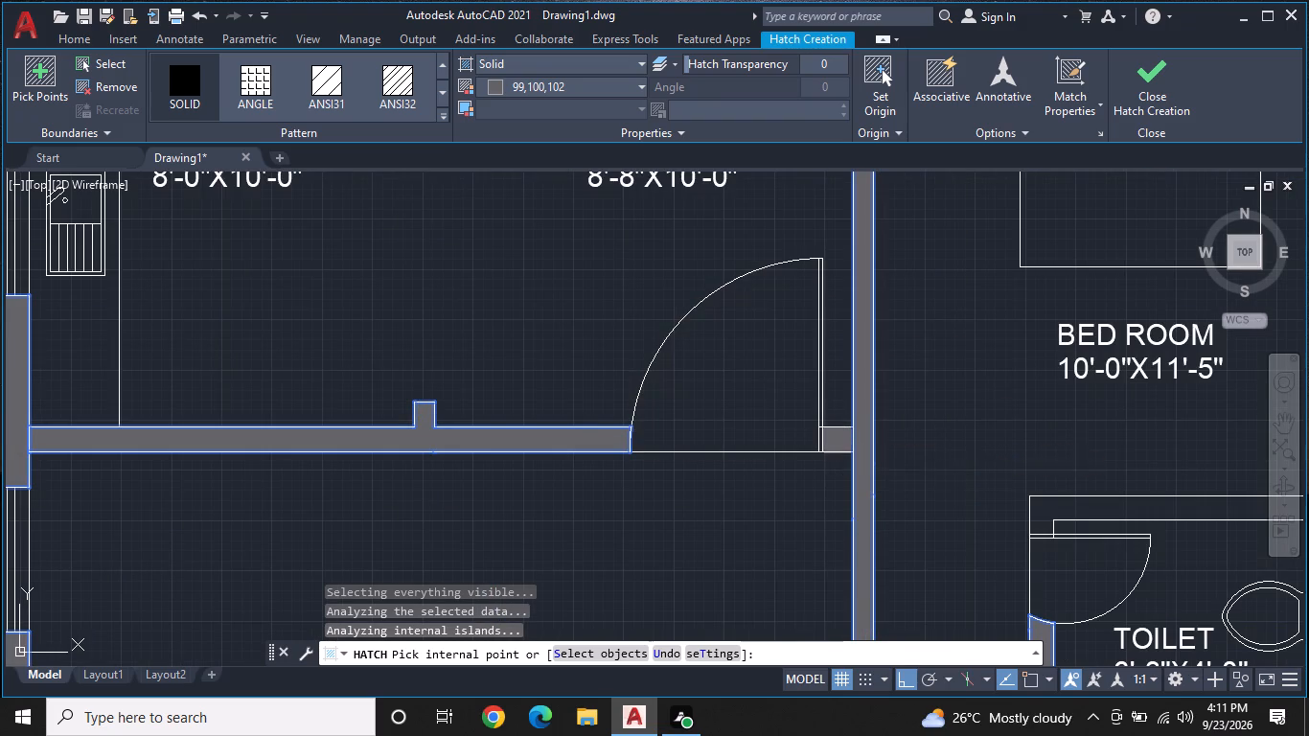
middle_drag(992, 488, 584, 254)
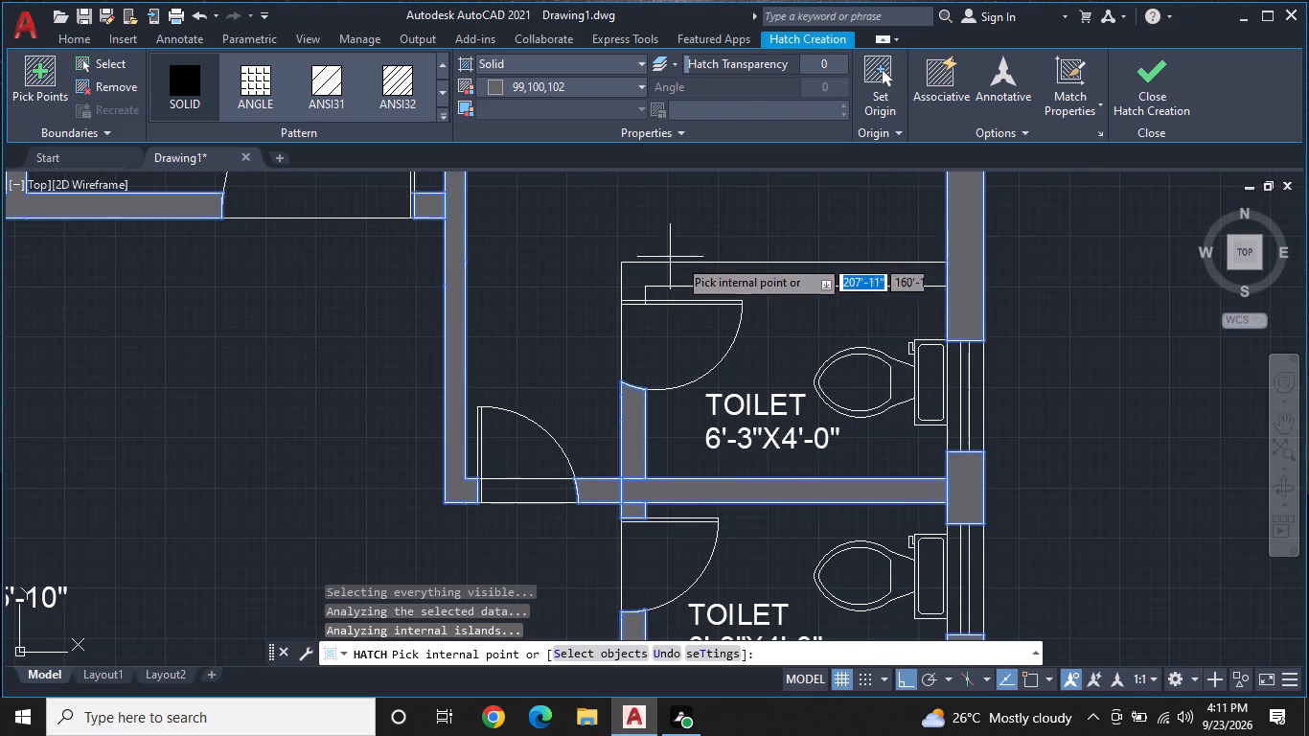
click(721, 266)
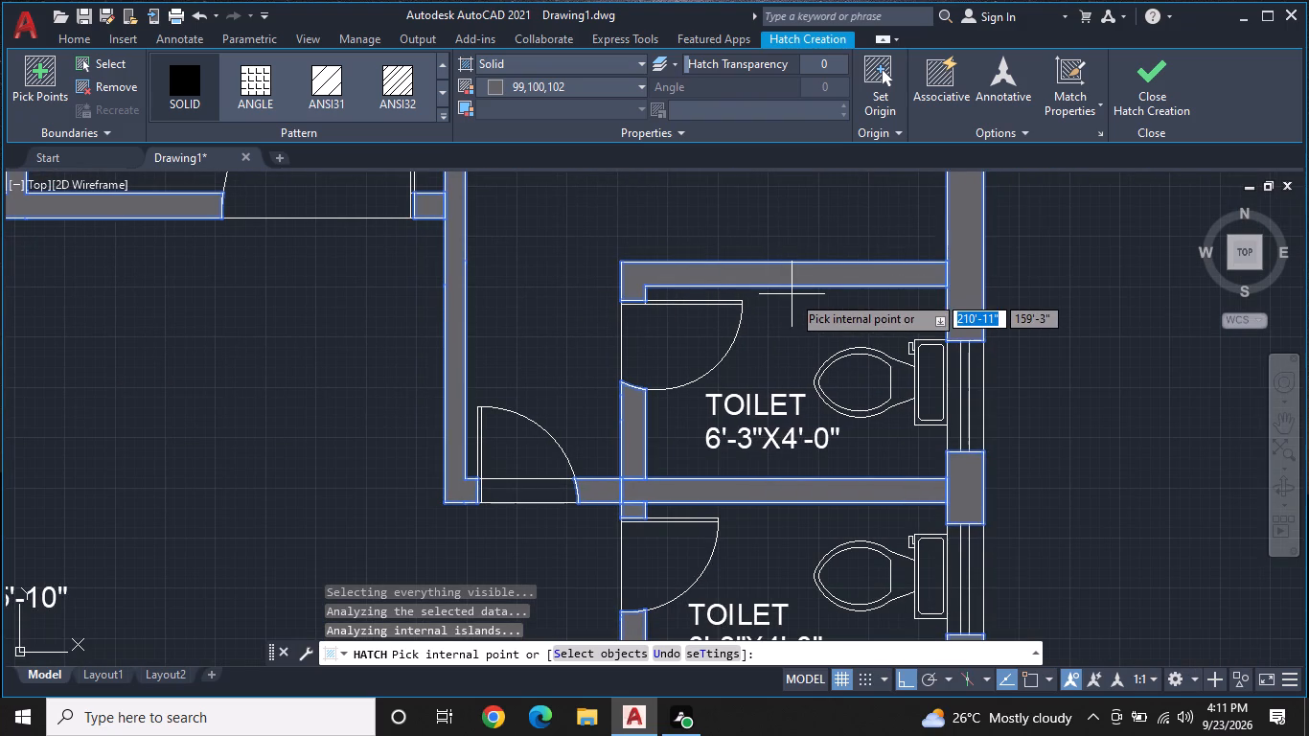
scroll(792, 294, down, 2)
scroll(869, 375, down, 2)
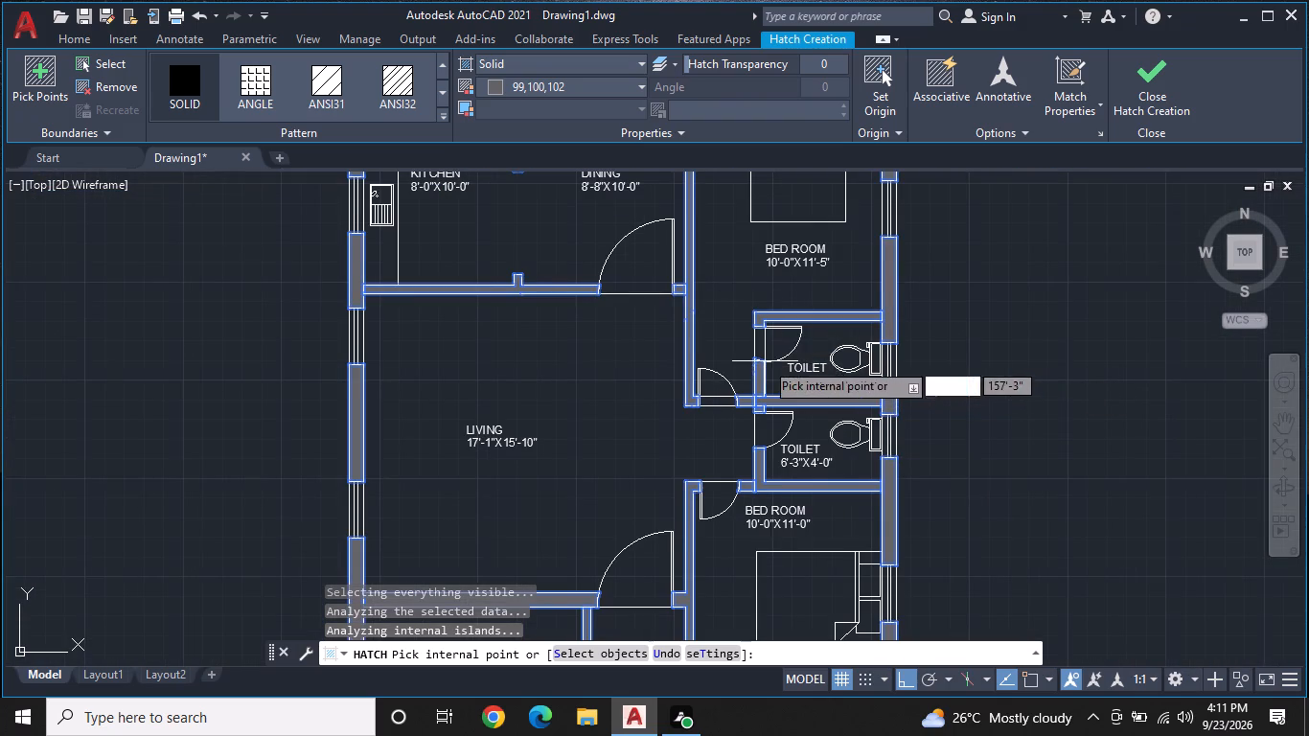
middle_drag(765, 361, 771, 310)
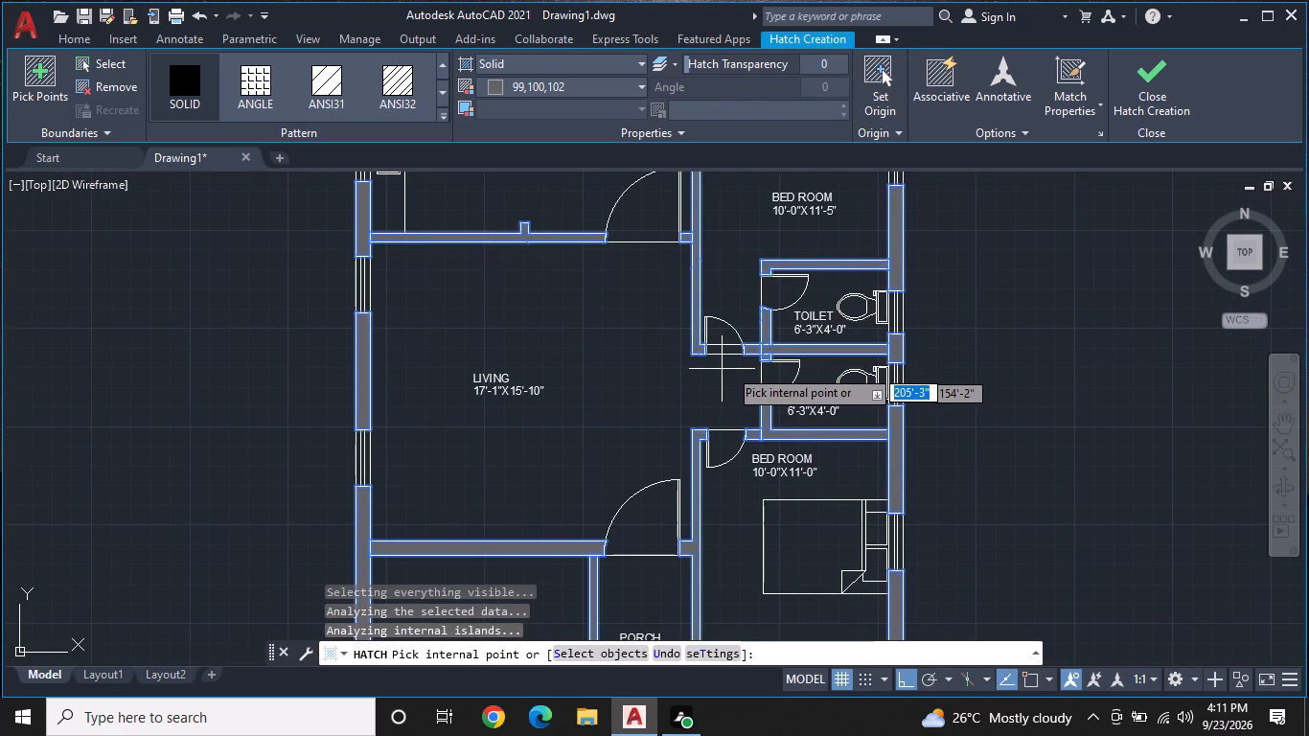
key(Escape)
Trim the leftover wall line crossing the door opening of the 10'-0"X11'-5" bedroom.
text(TR)
key(space)
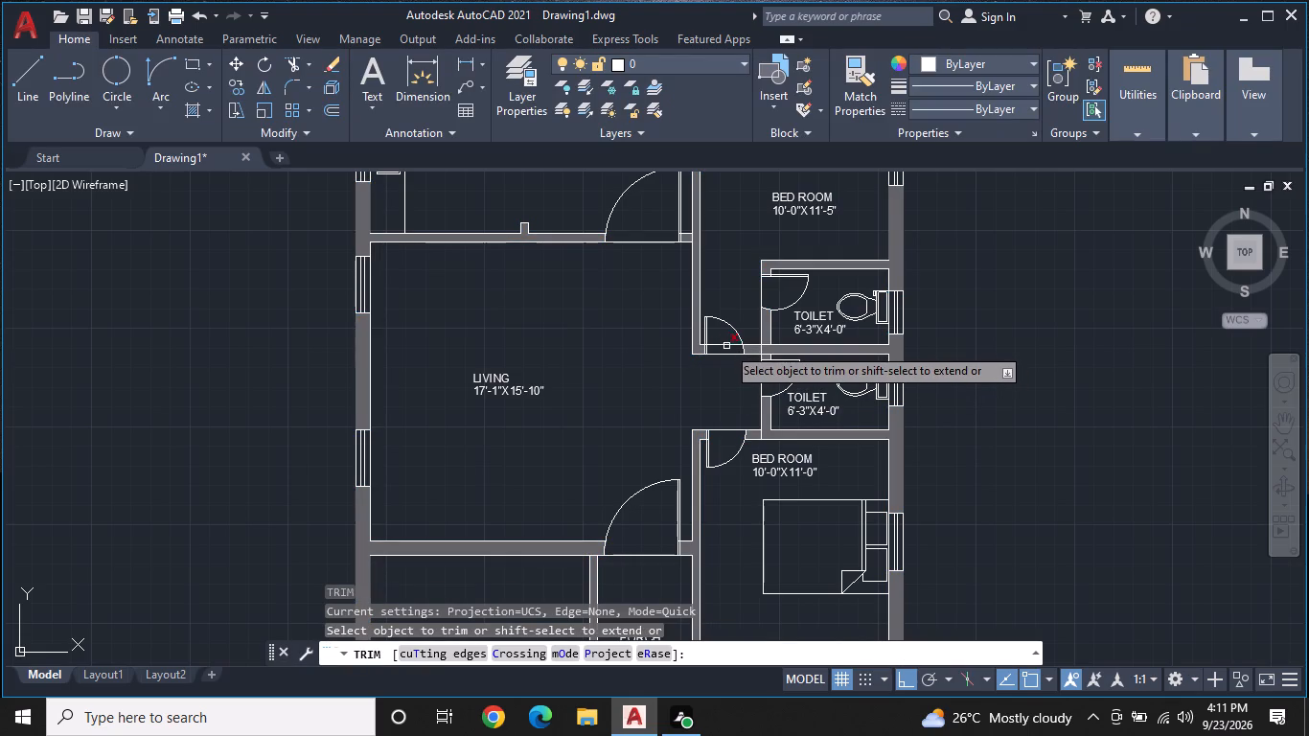
click(726, 346)
middle_drag(666, 393, 662, 325)
scroll(657, 336, down, 2)
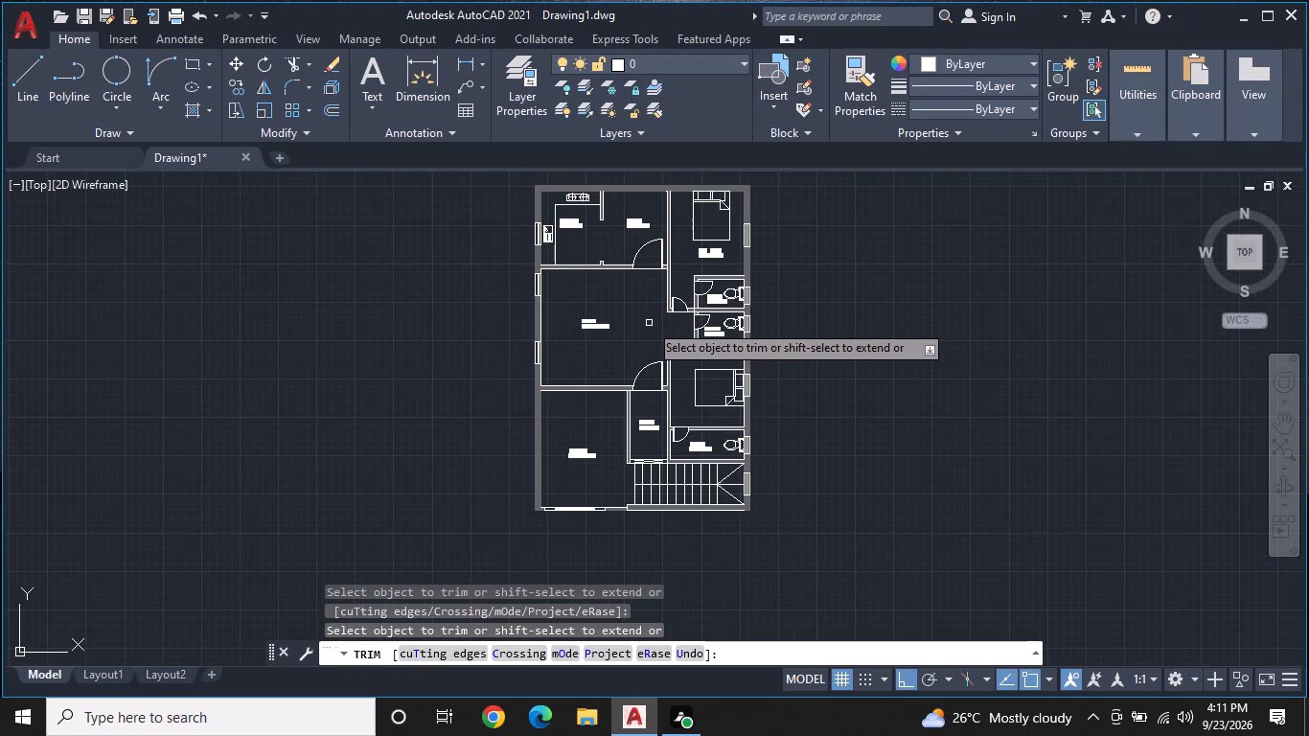
scroll(687, 430, up, 1)
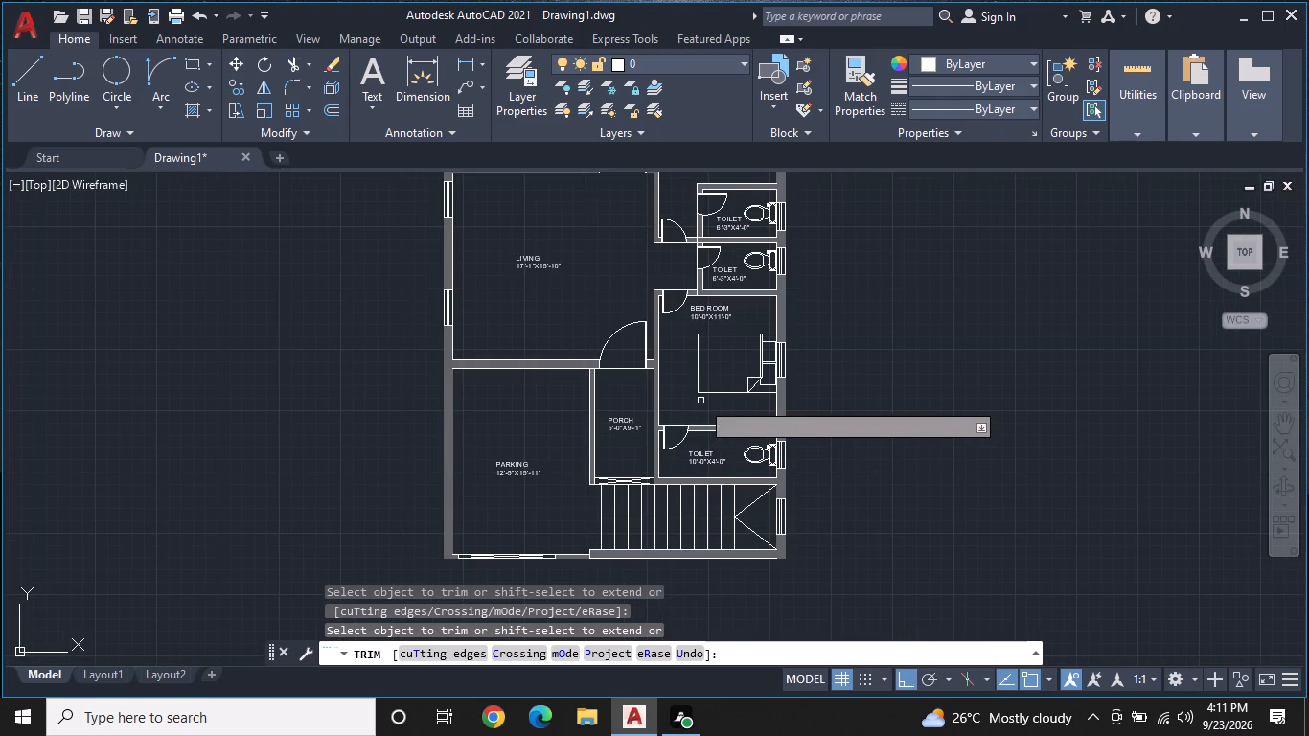
scroll(719, 411, up, 1)
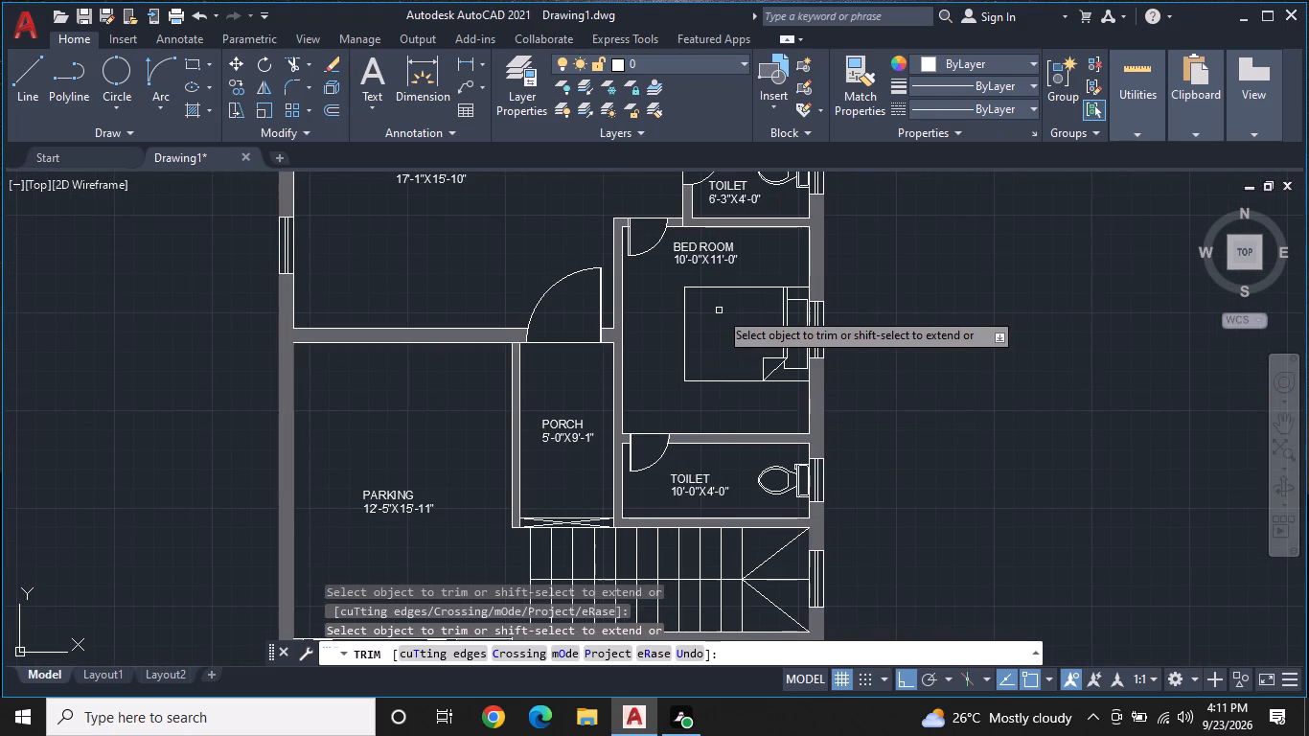
scroll(716, 310, down, 2)
middle_drag(676, 309, 735, 419)
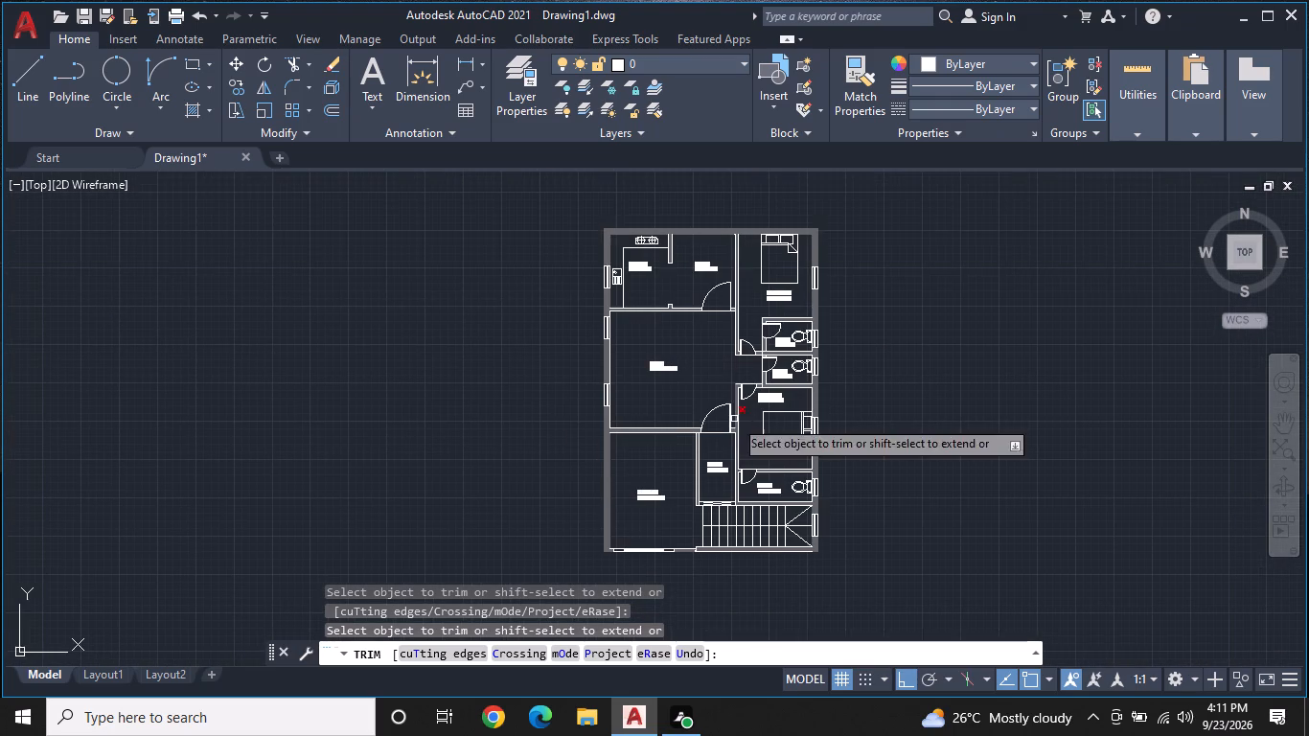
key(Escape)
Add a linear dimension above the plan for the overall width of the north outer wall, corner to corner.
scroll(700, 379, up, 1)
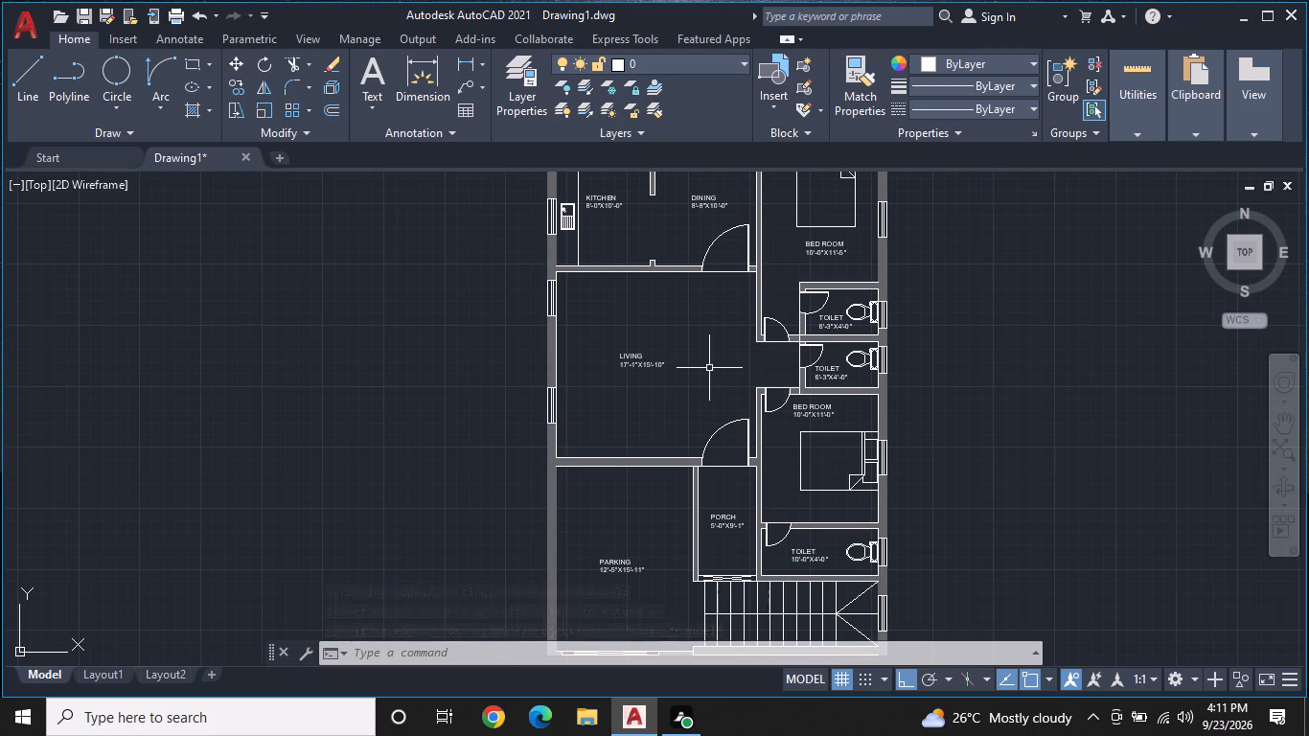
scroll(838, 328, down, 1)
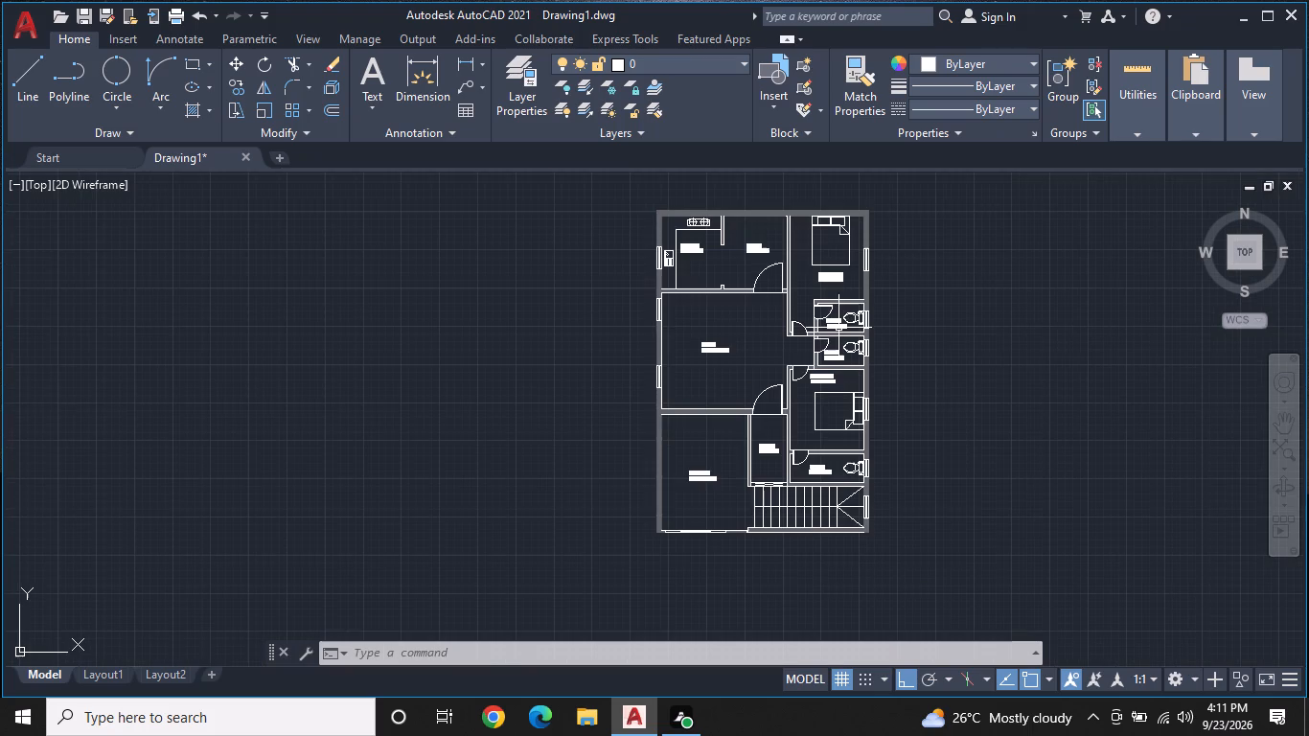
middle_drag(816, 264, 770, 335)
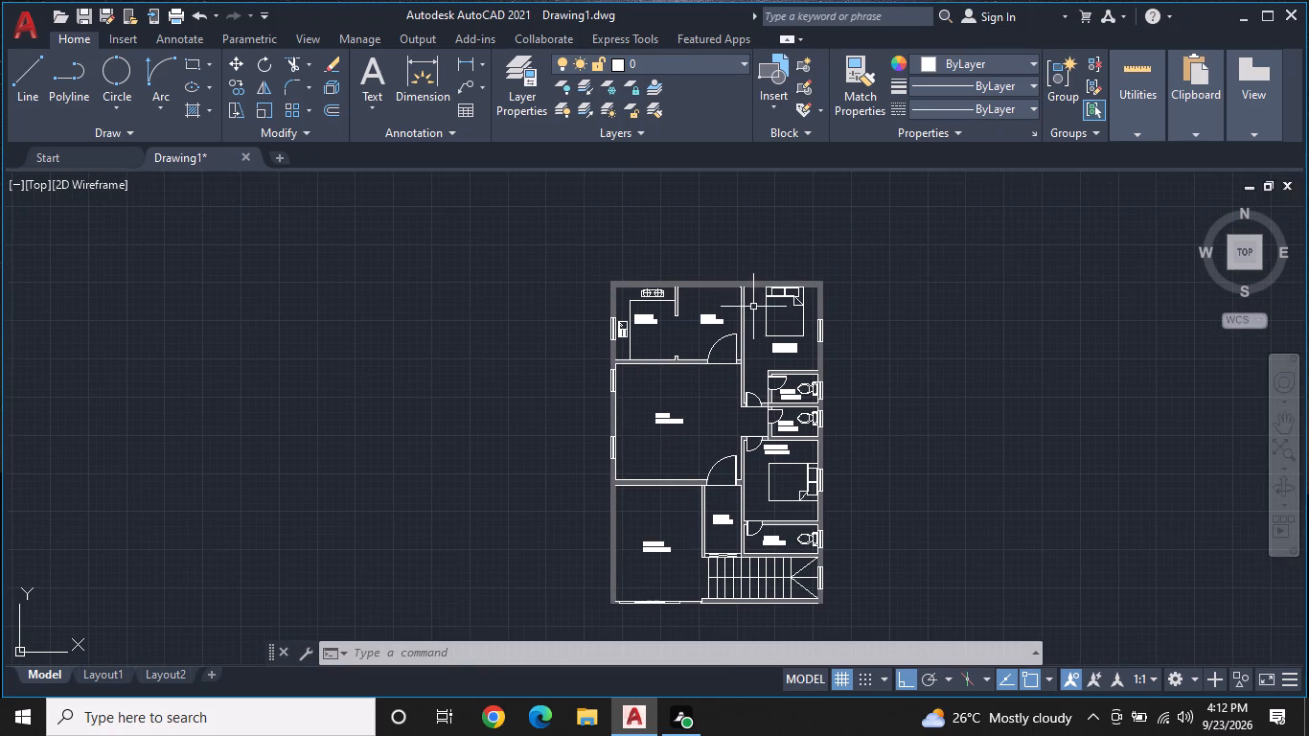
key(Escape)
click(467, 55)
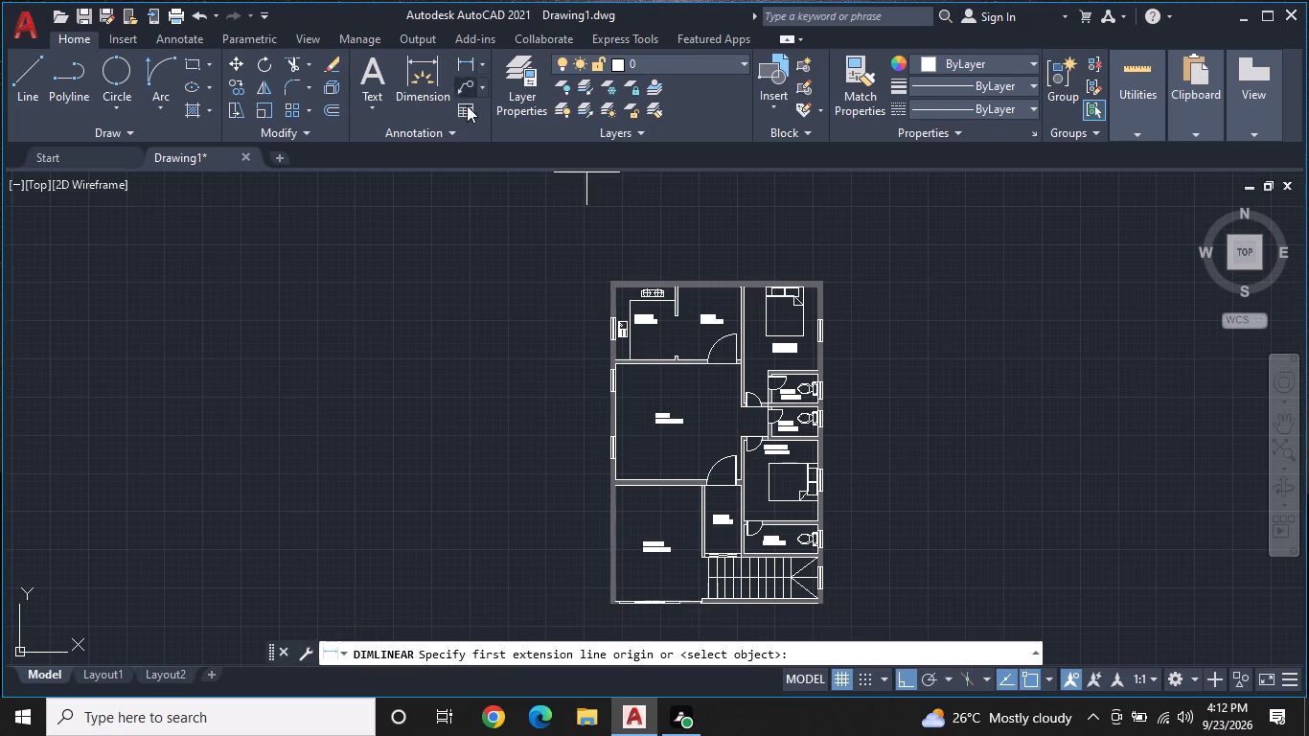
scroll(634, 268, up, 1)
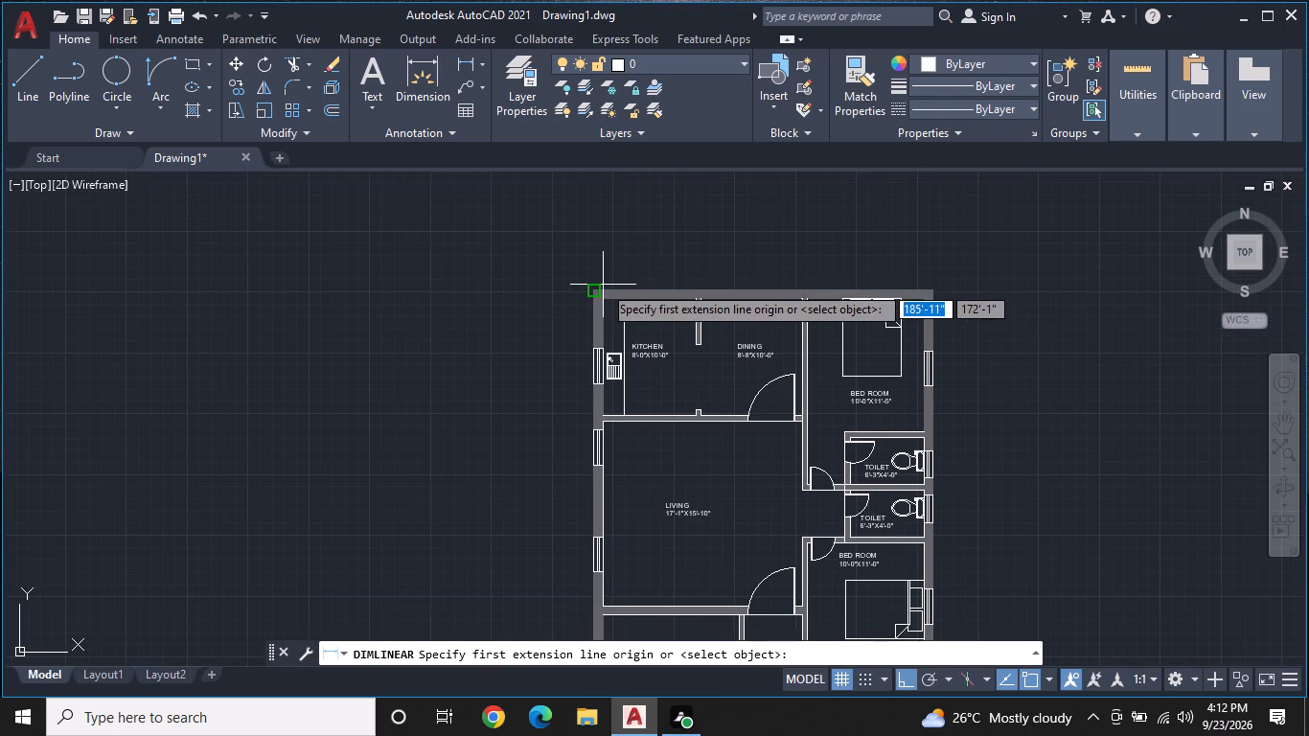
click(596, 289)
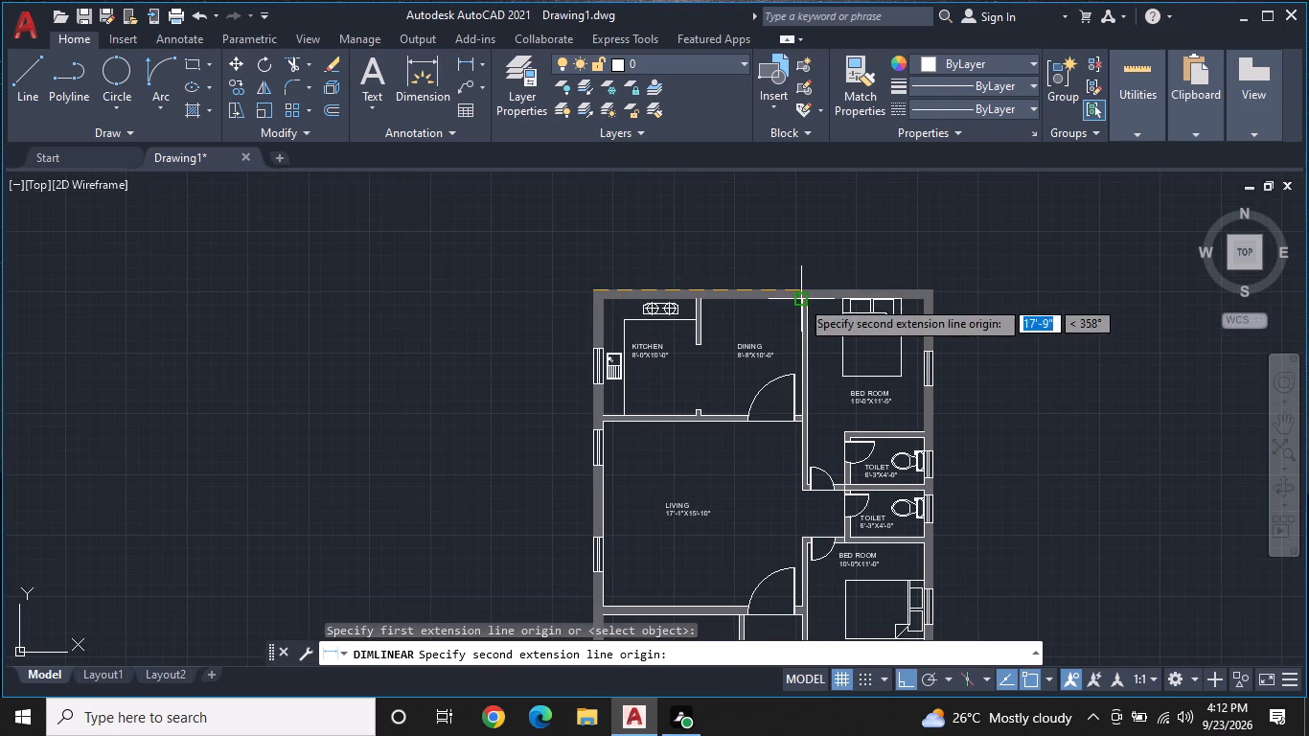
click(928, 293)
click(926, 270)
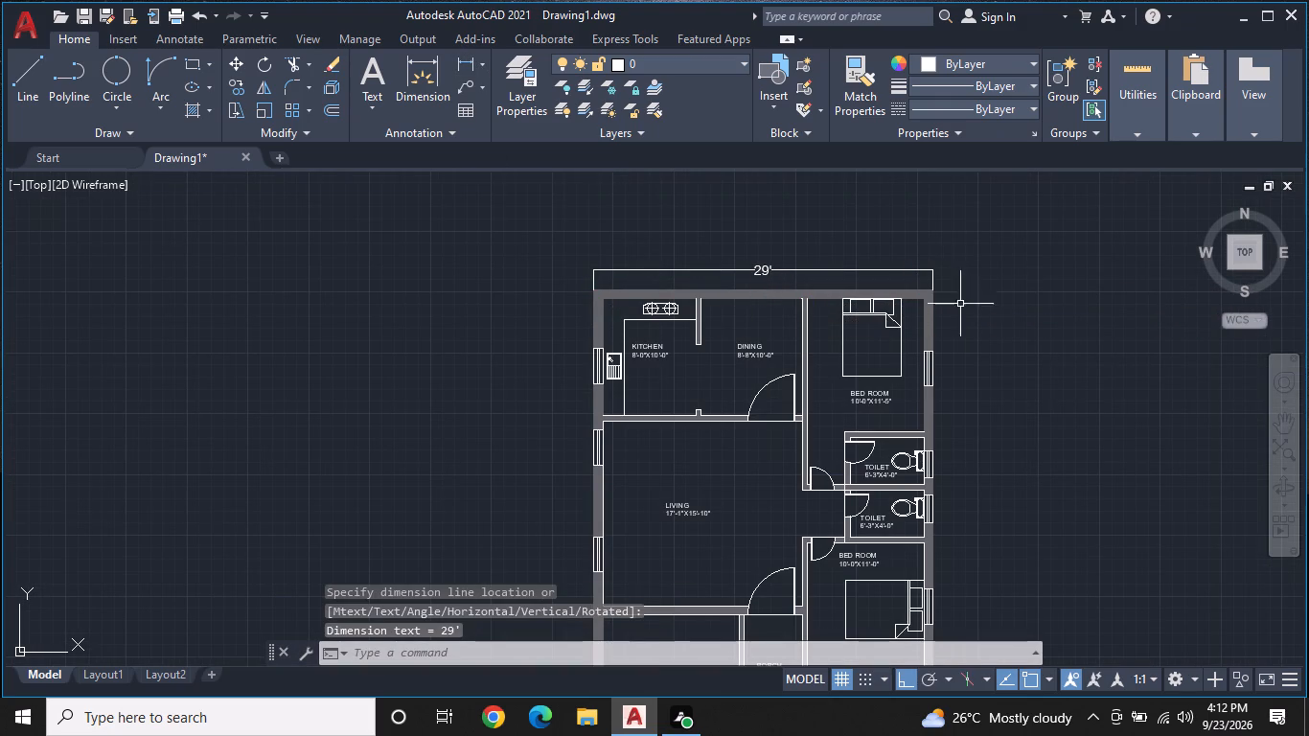
Add a vertical linear dimension outside the east outer wall, from its north corner to its south corner.
key(space)
click(930, 292)
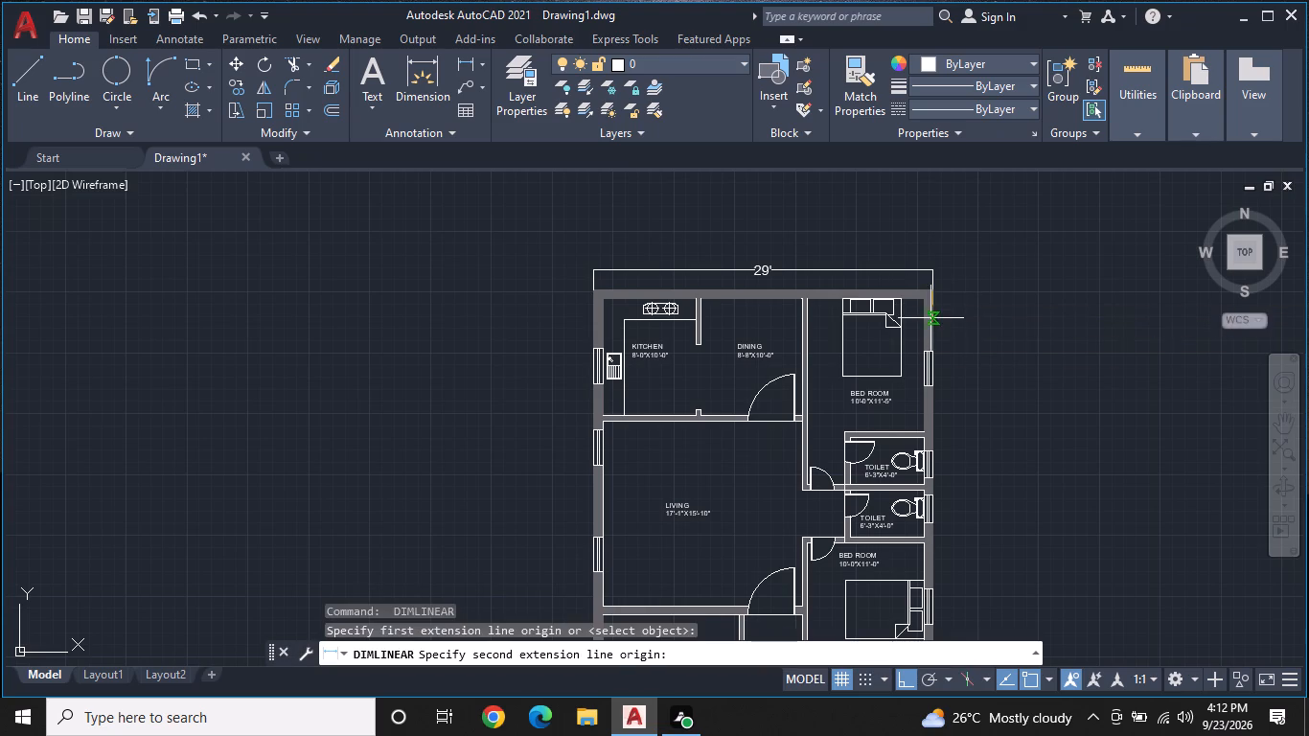
middle_drag(930, 329, 930, 307)
scroll(930, 319, down, 1)
middle_drag(919, 431, 925, 358)
scroll(955, 506, up, 1)
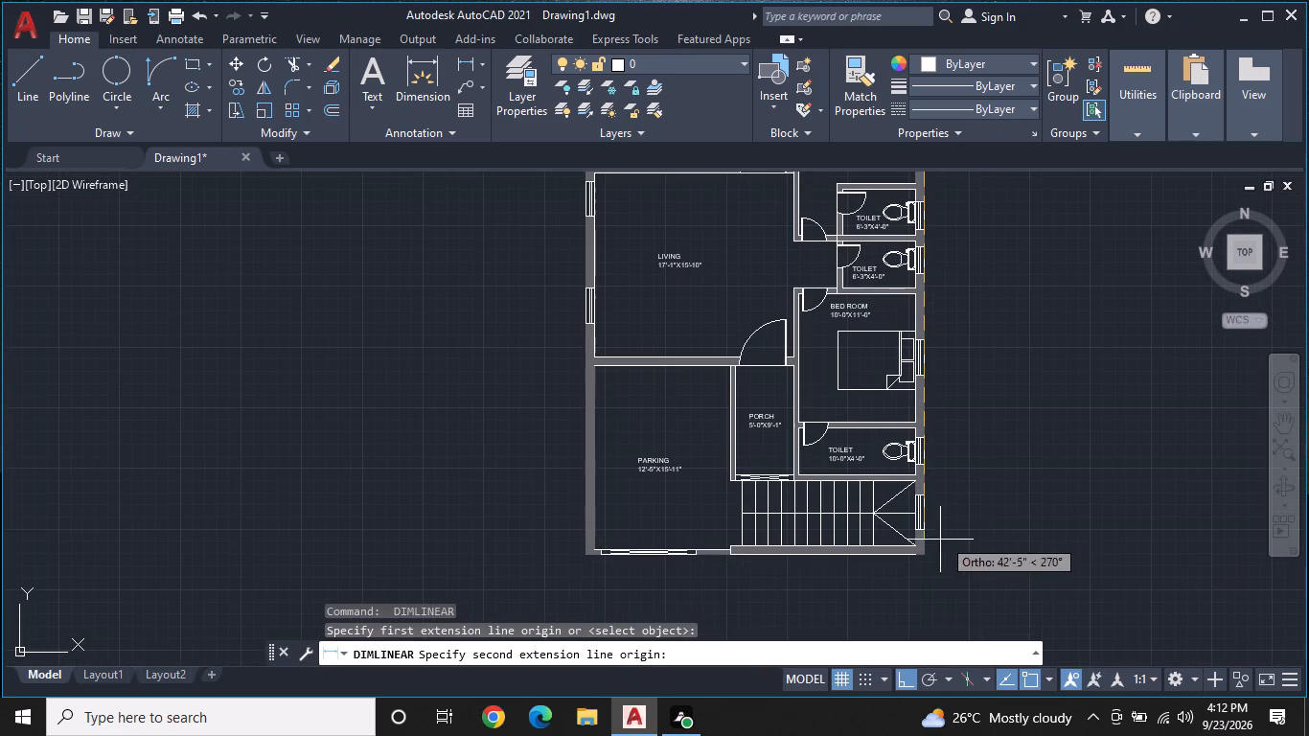
click(922, 555)
click(956, 553)
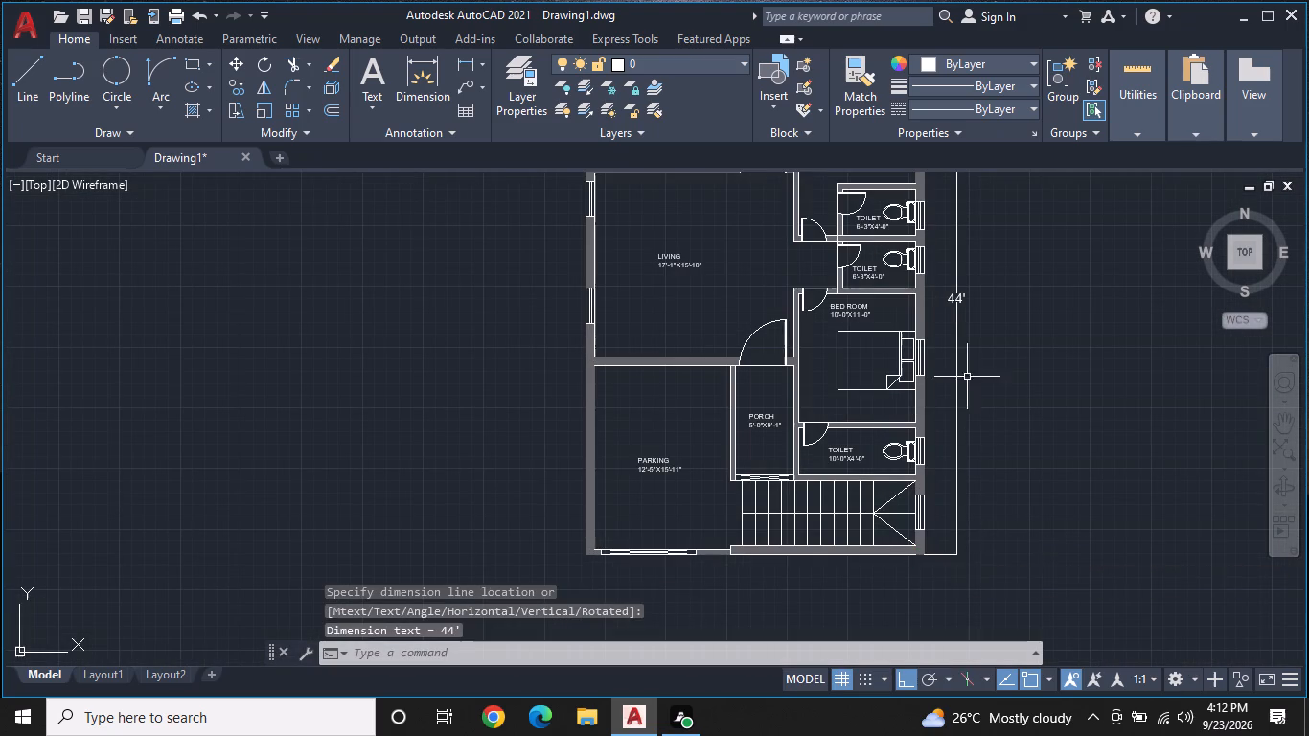
Save the drawing in the Documents folder under the name AUTO8.
scroll(968, 362, down, 1)
middle_drag(997, 344, 943, 378)
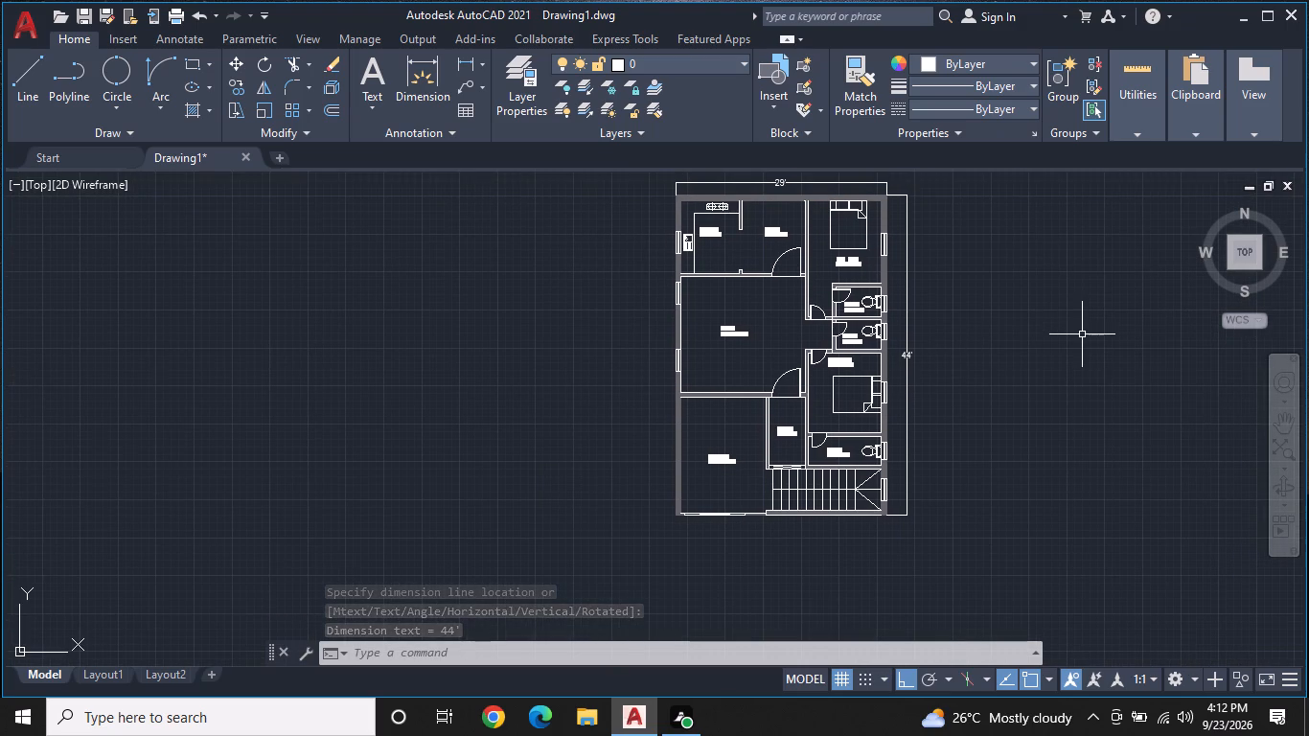
key(ctrl+s)
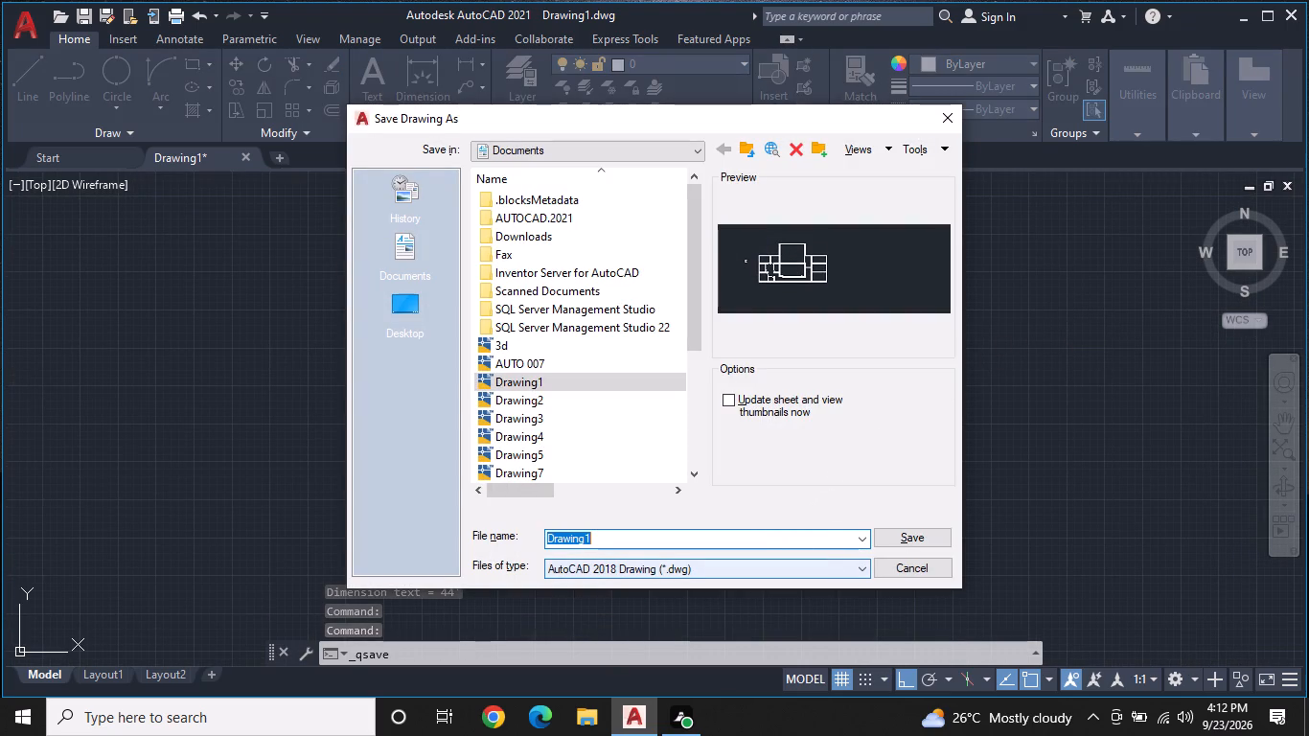
click(754, 540)
double_click(774, 544)
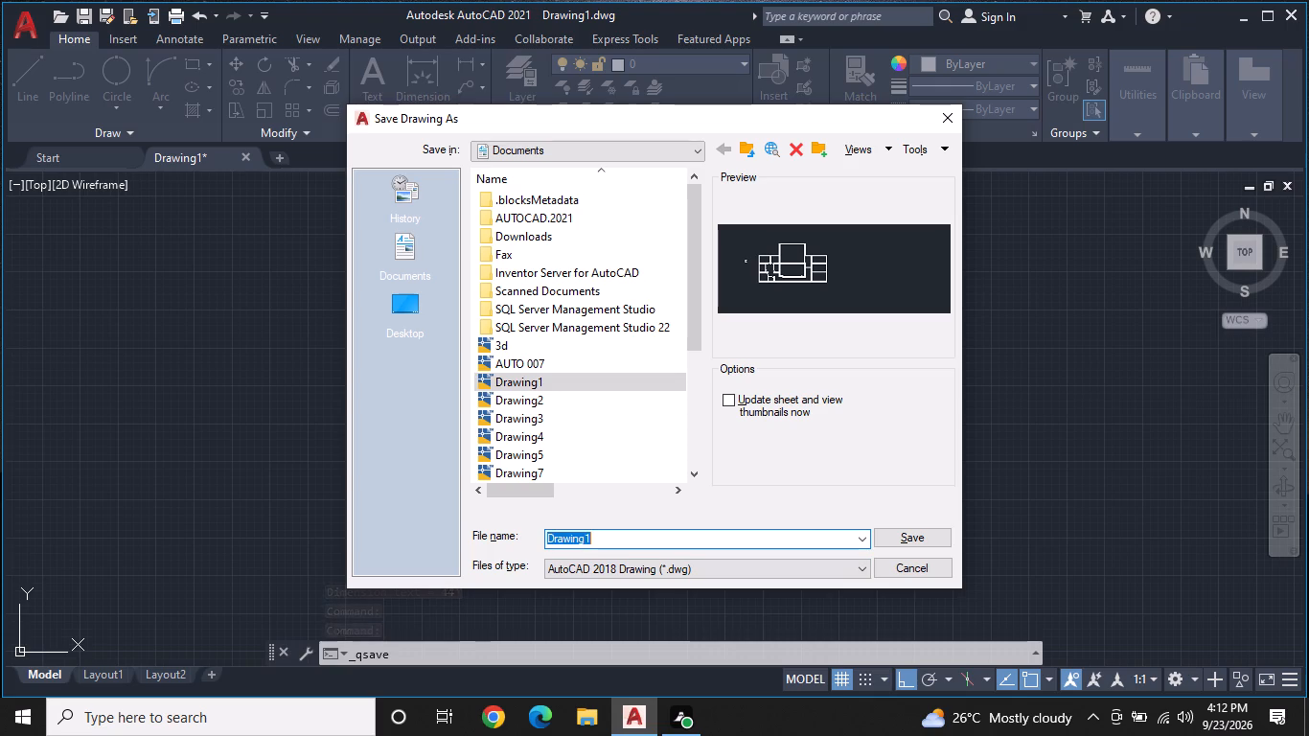
key(BackSpace)
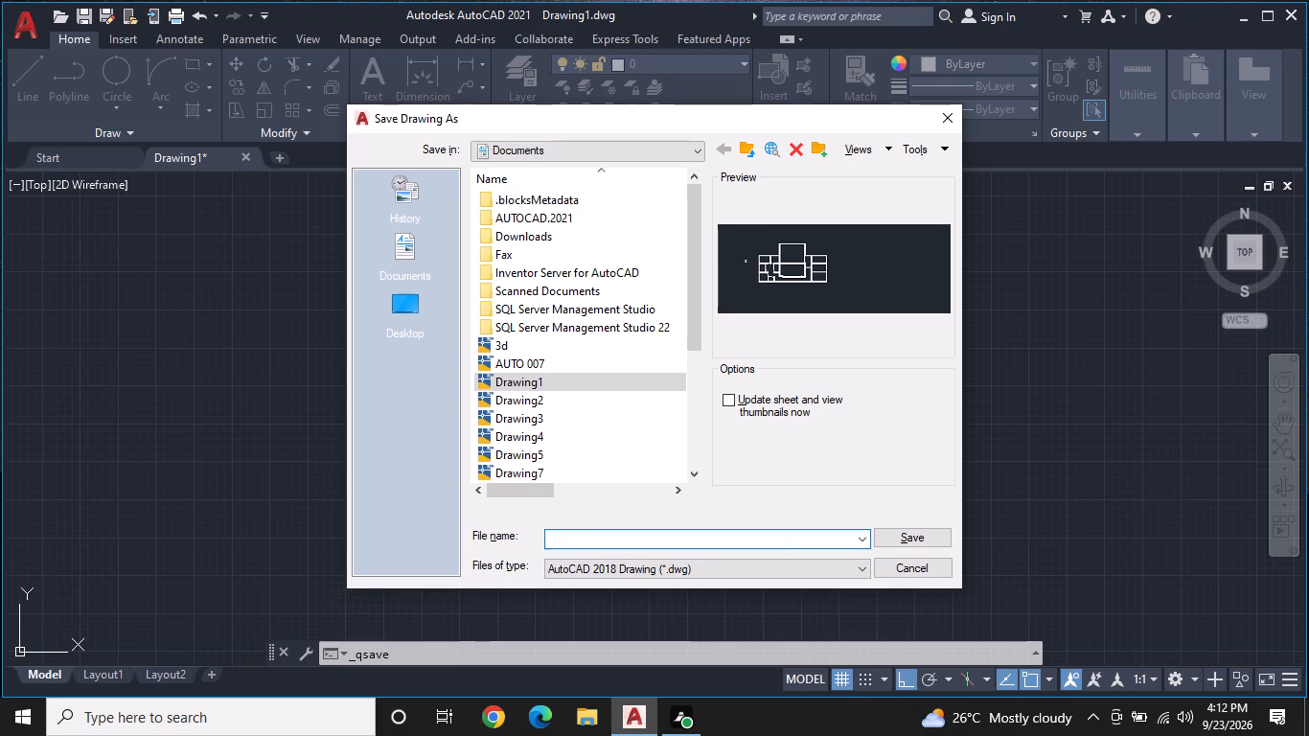
text(AUTO)
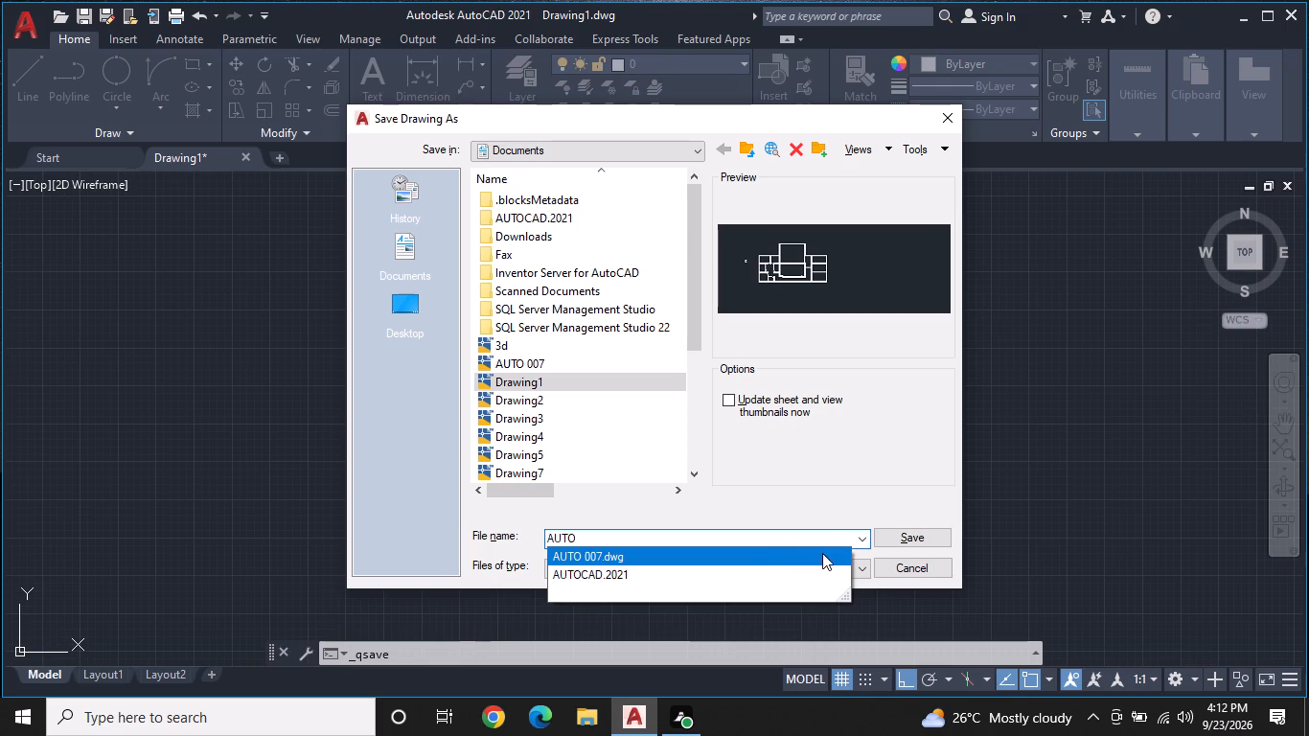
key(8)
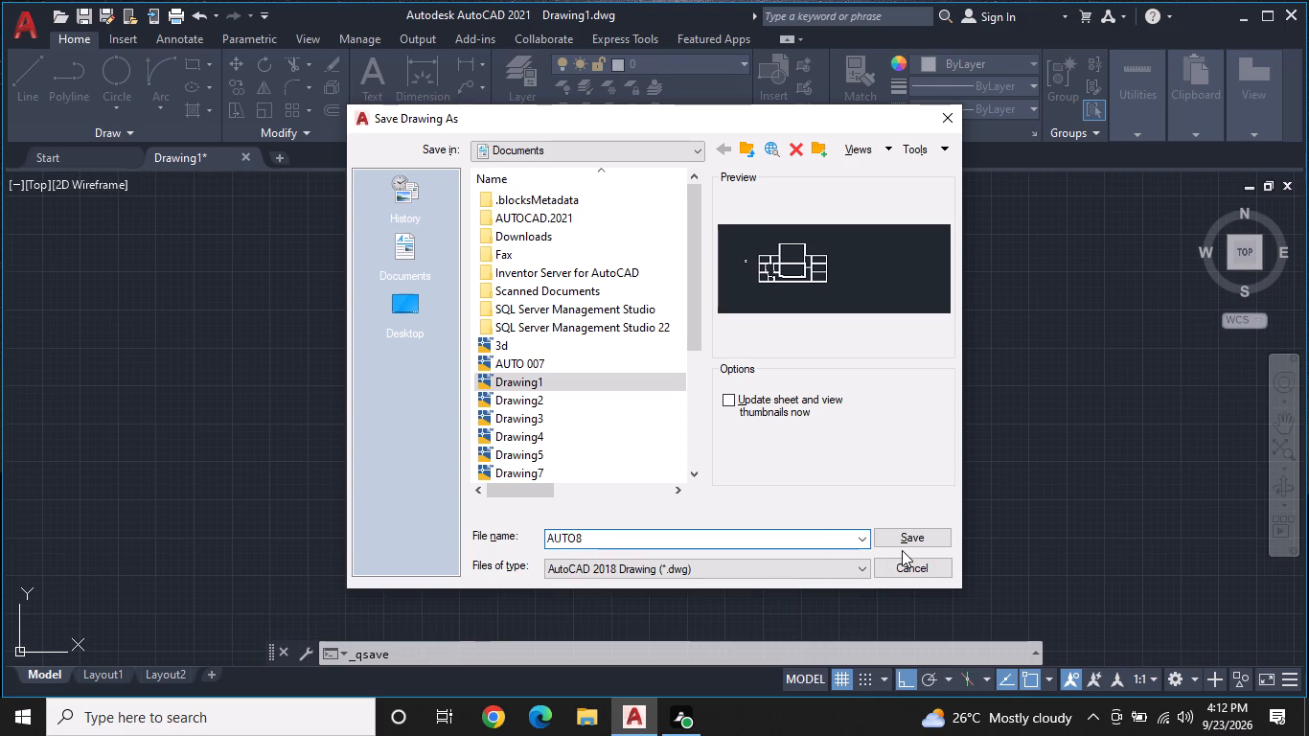
click(921, 540)
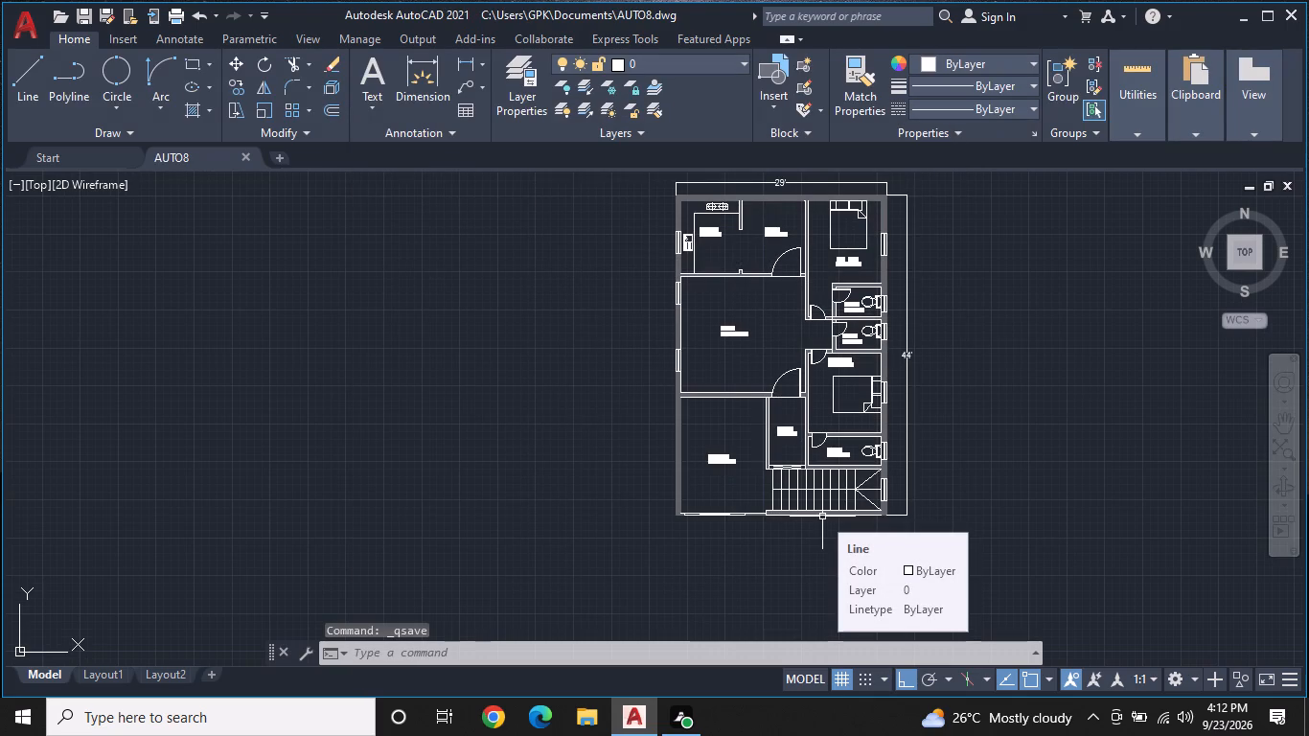
Set up a plot with the DWG To PDF.pc3 plotter and ISO expand A4 (297.00 x 210.00 MM) paper.
key(ctrl+p)
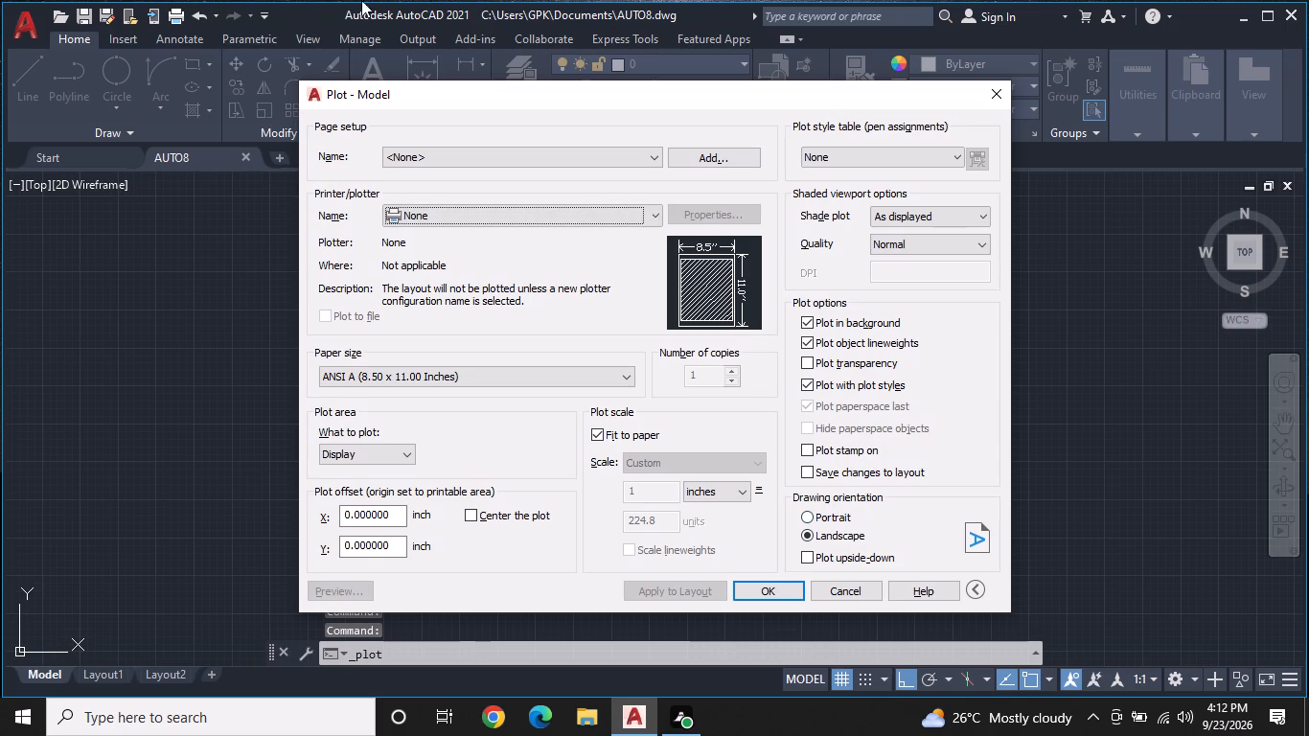
click(654, 217)
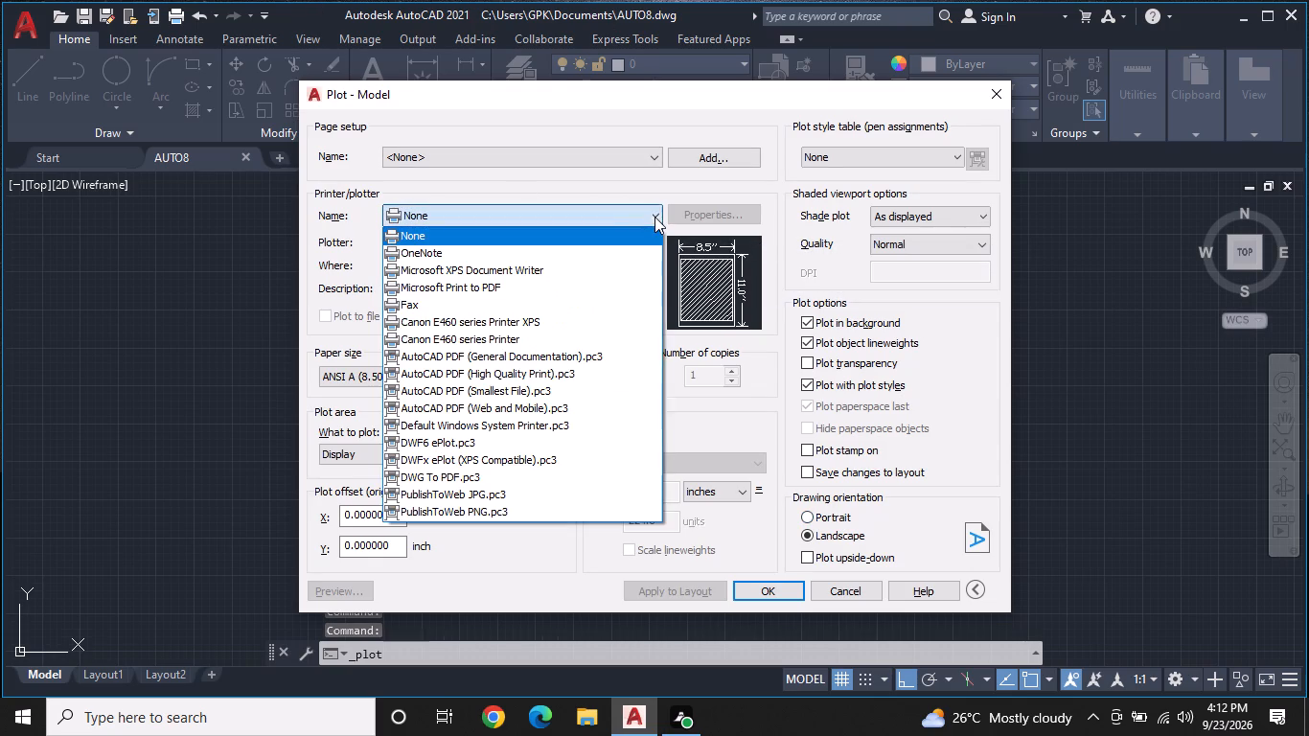
click(393, 475)
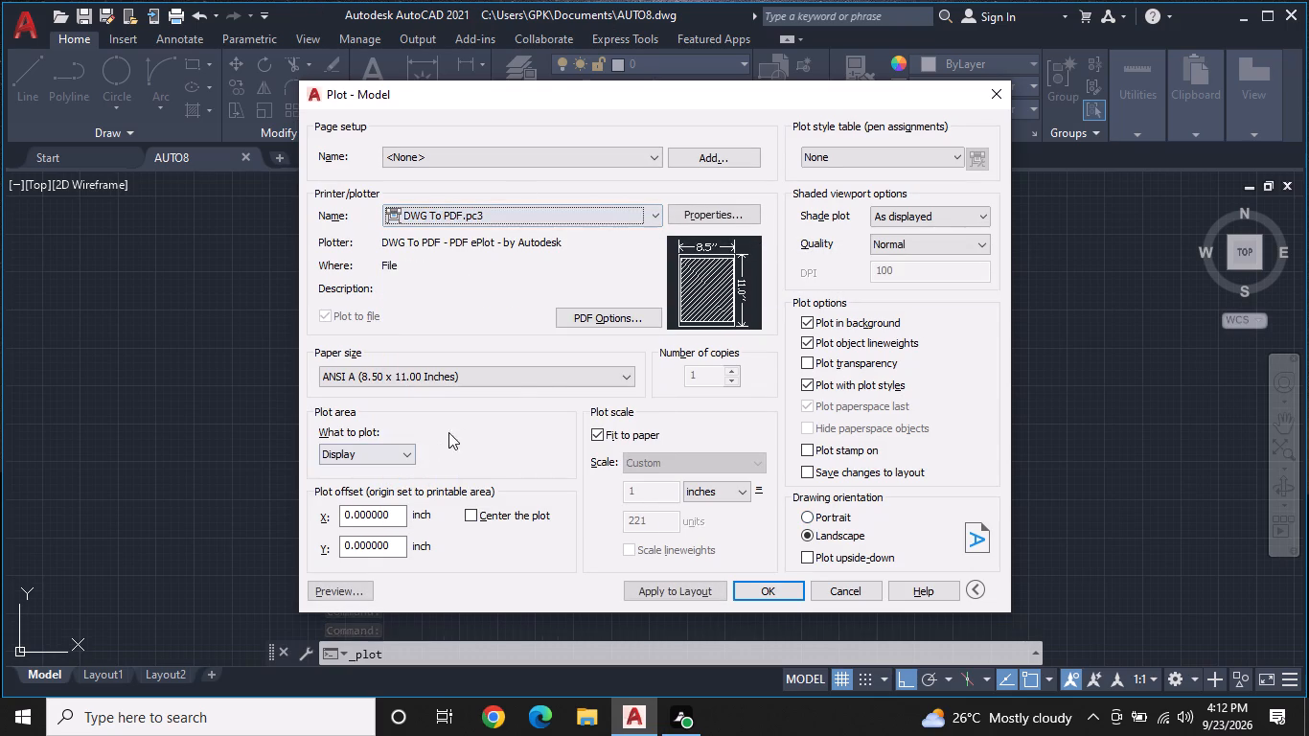
click(531, 382)
scroll(454, 191, up, 1)
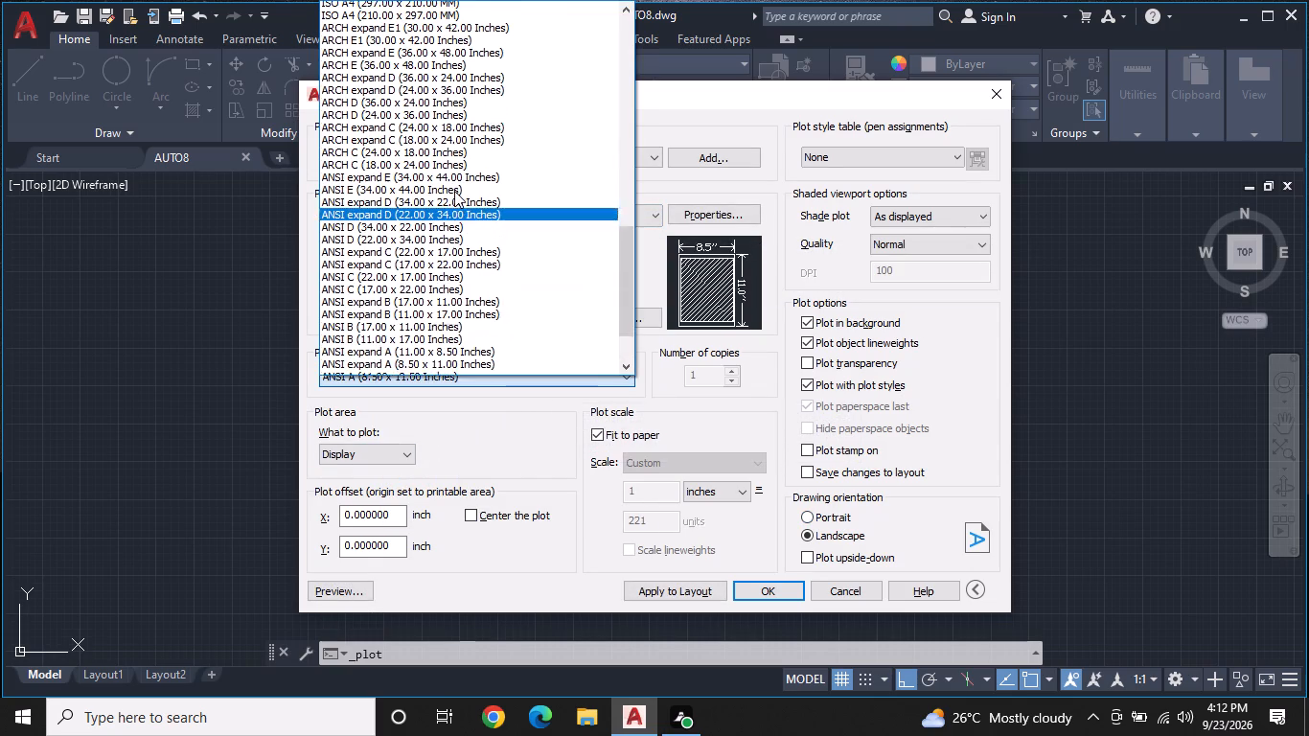
scroll(454, 191, up, 4)
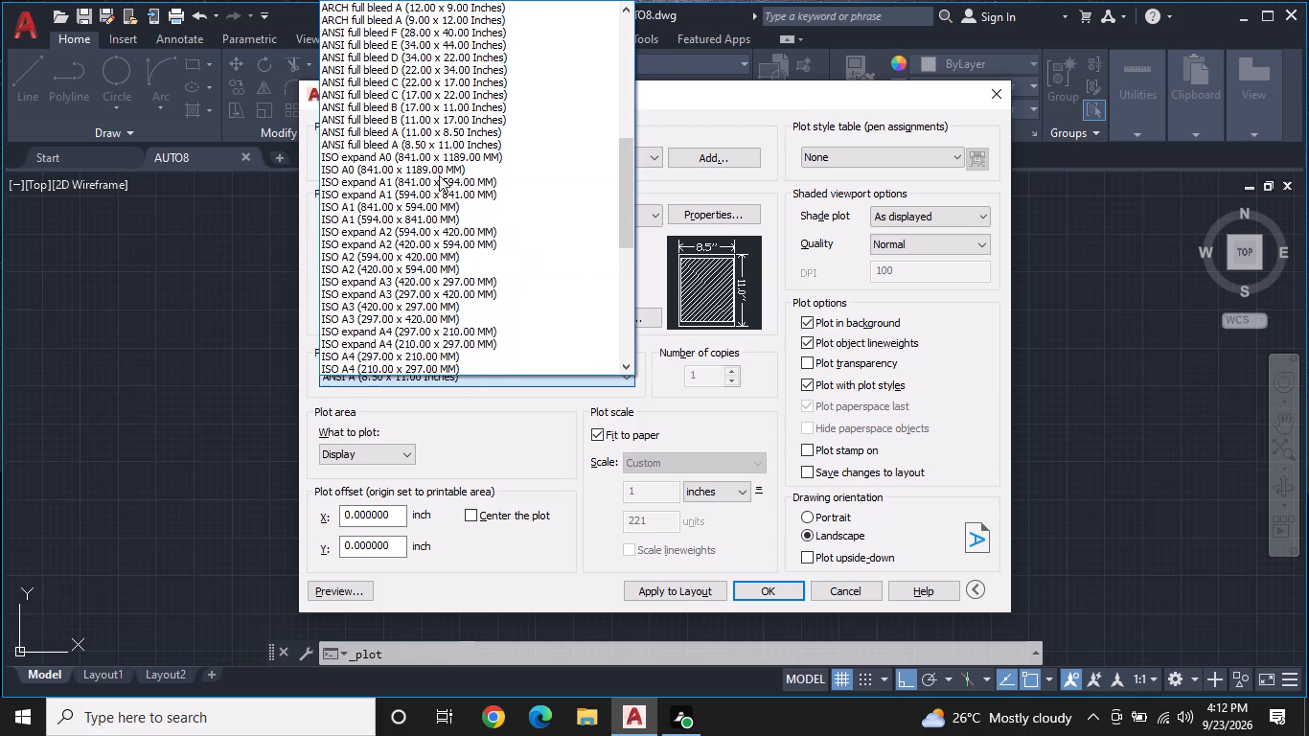
click(425, 328)
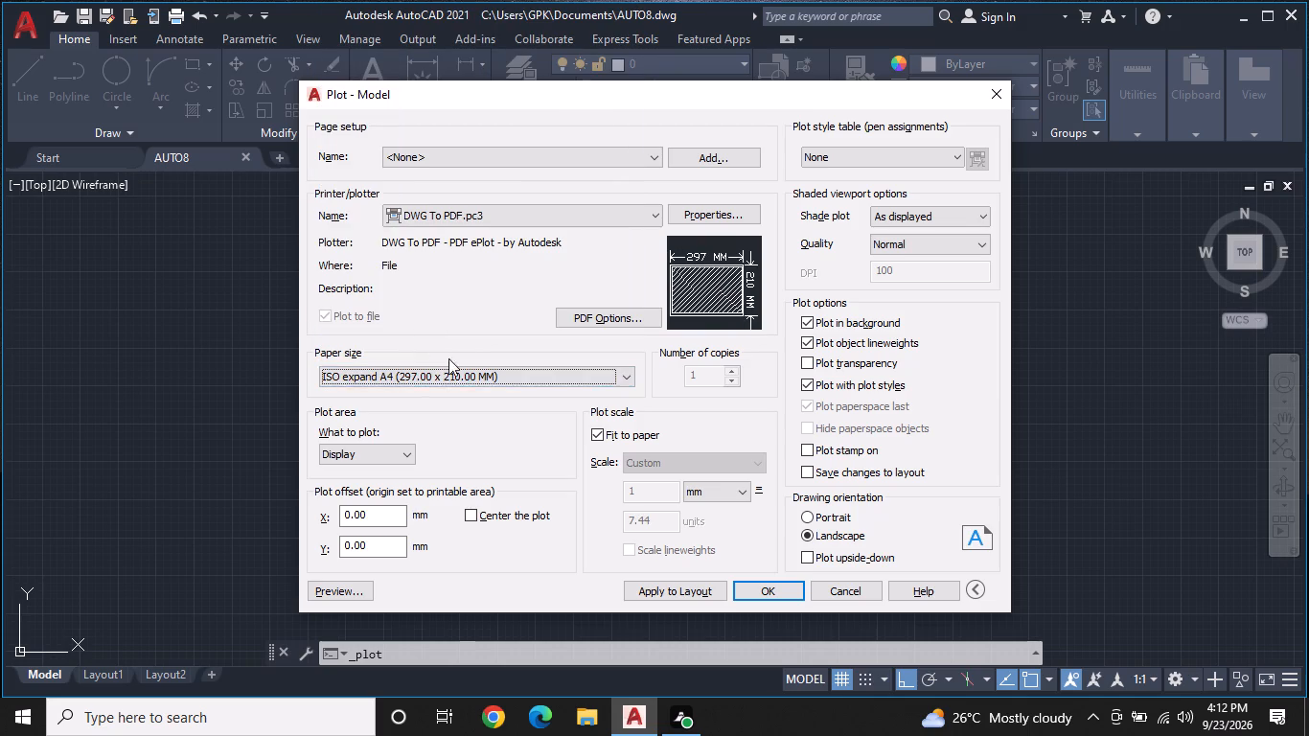
Set the plot area to a window framing the whole plan with its dimensions, and centre the plot.
click(401, 447)
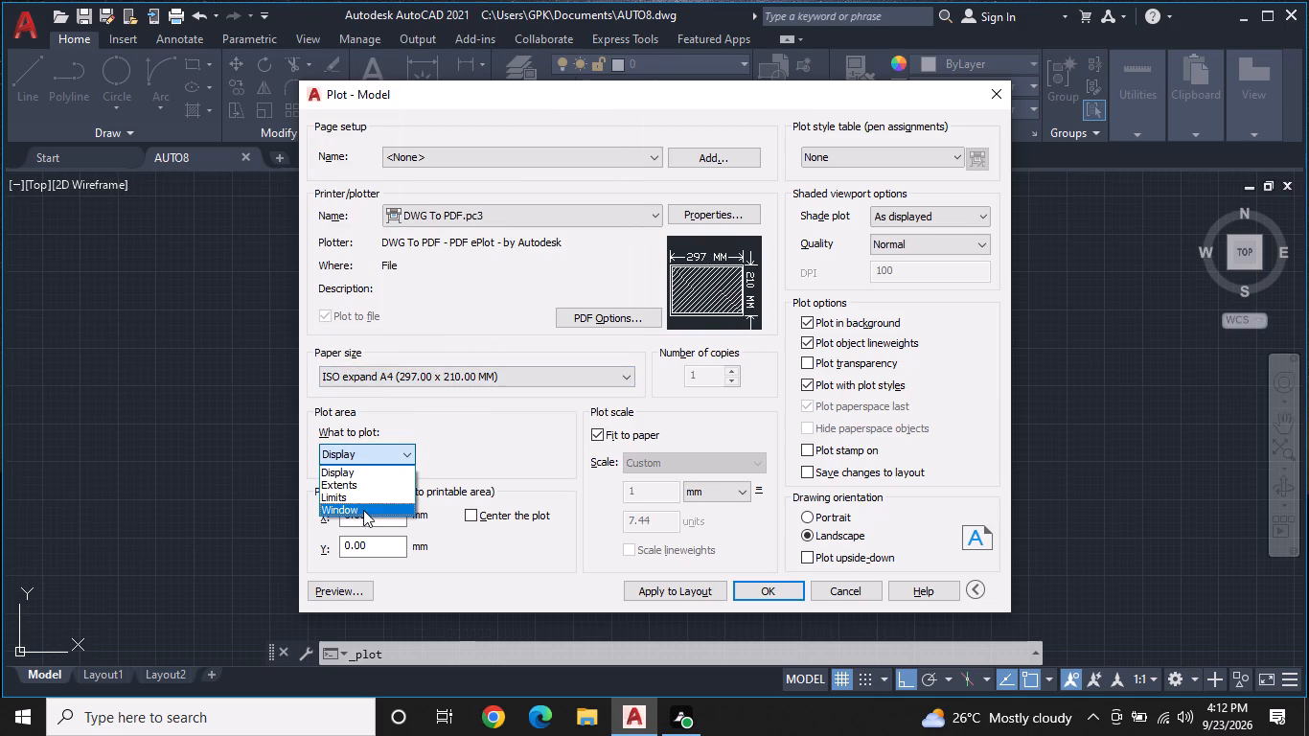
click(360, 513)
scroll(636, 303, down, 1)
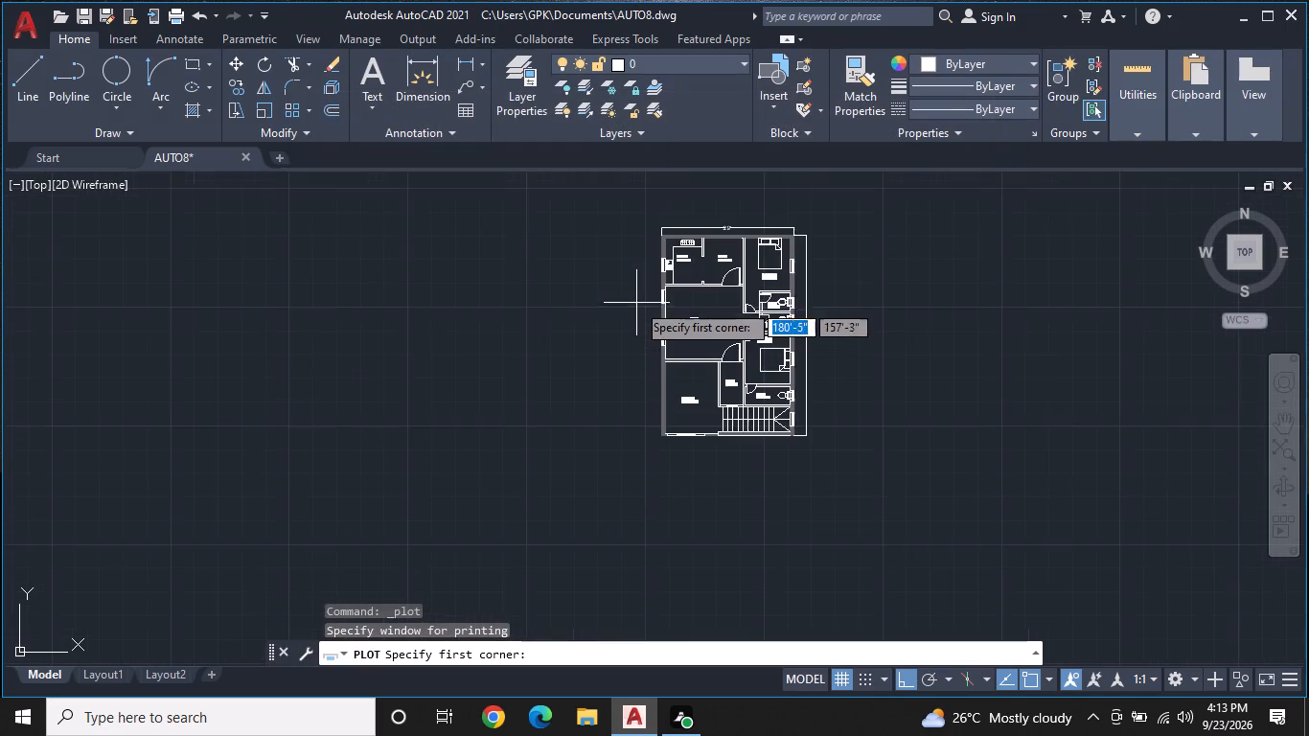
click(648, 218)
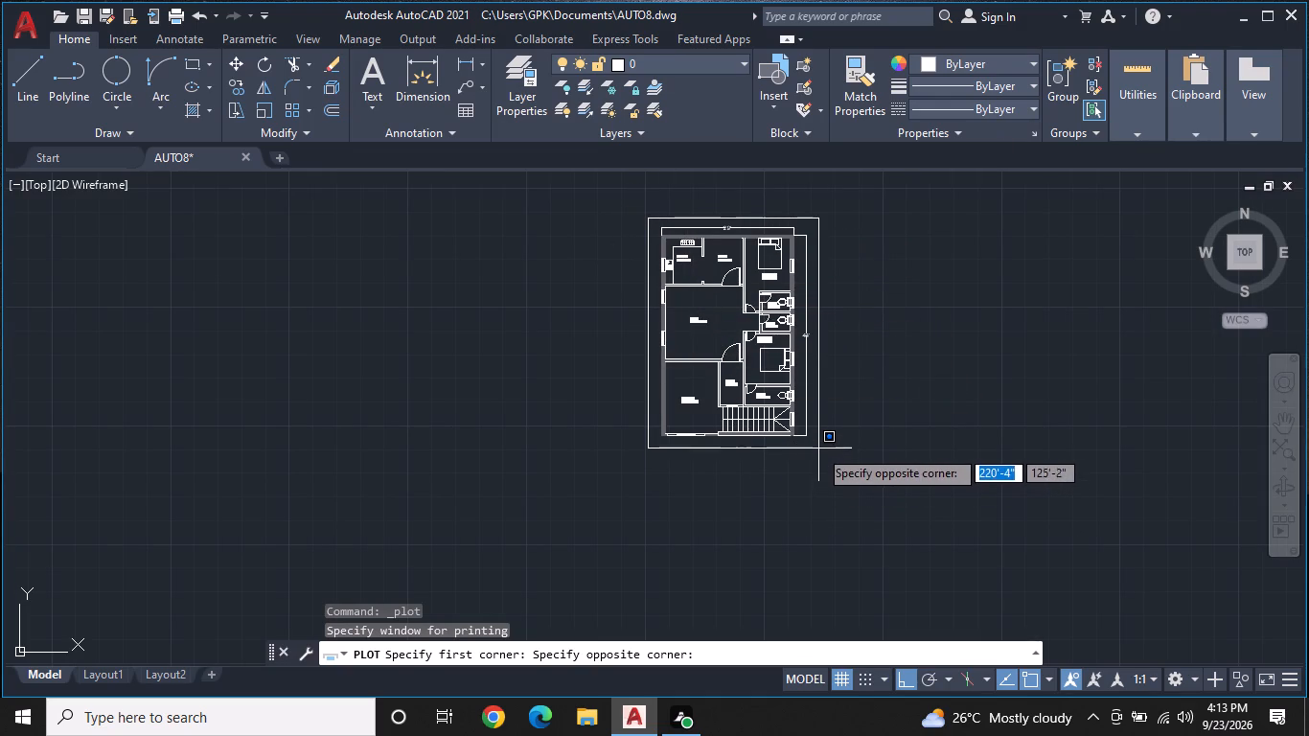
click(813, 449)
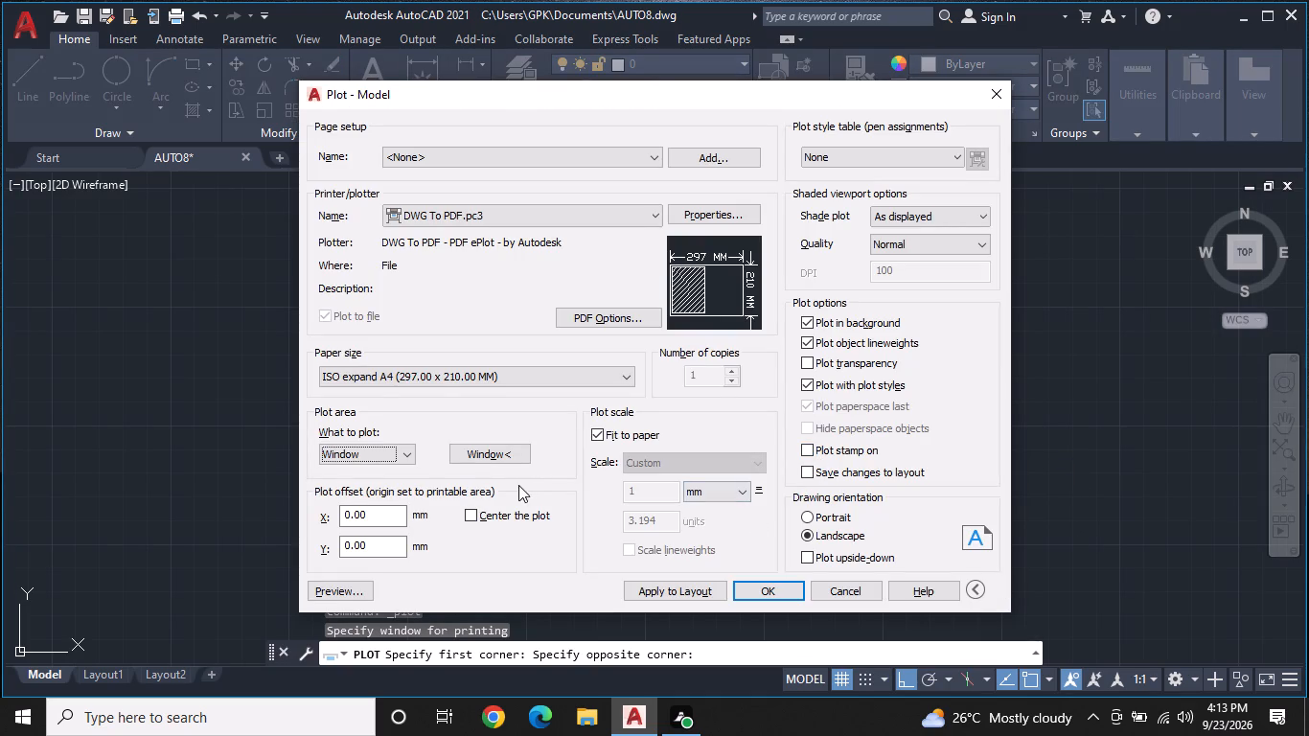
click(469, 517)
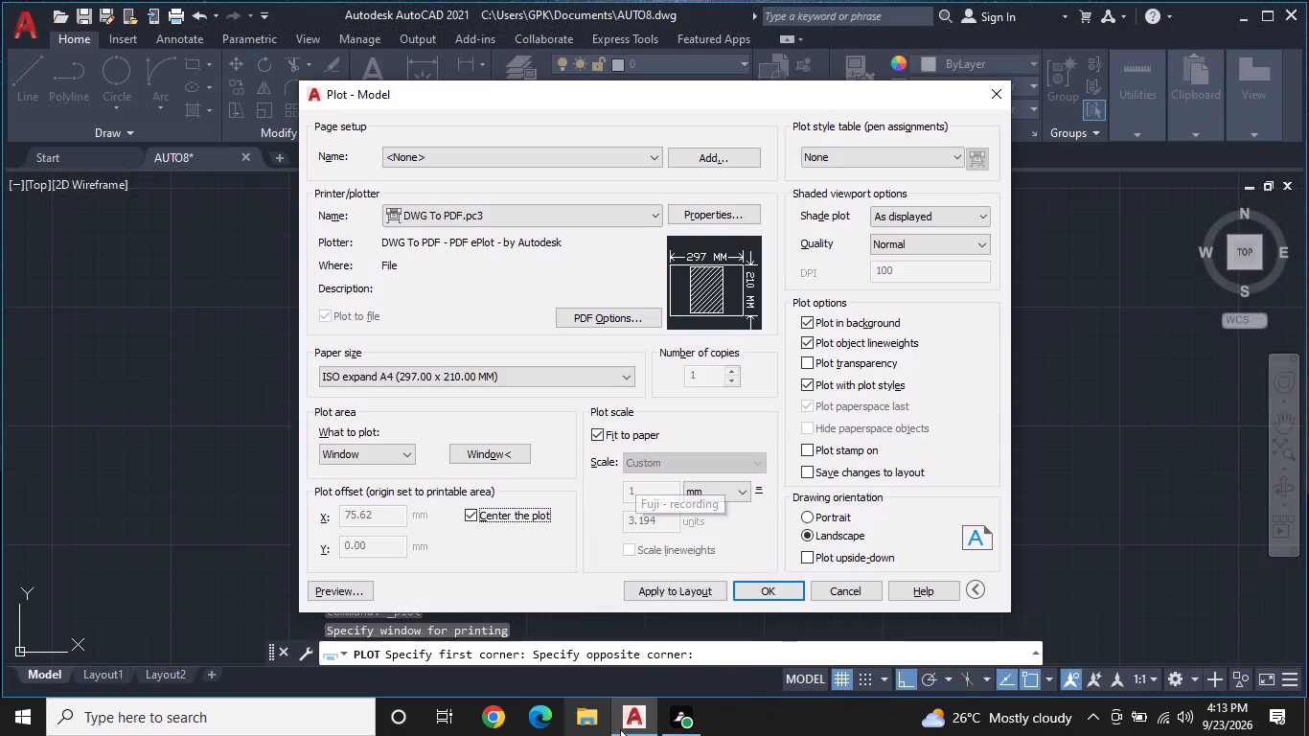
Plot the plan to a PDF file named AUTO8-Model.pdf in the Documents folder.
click(759, 591)
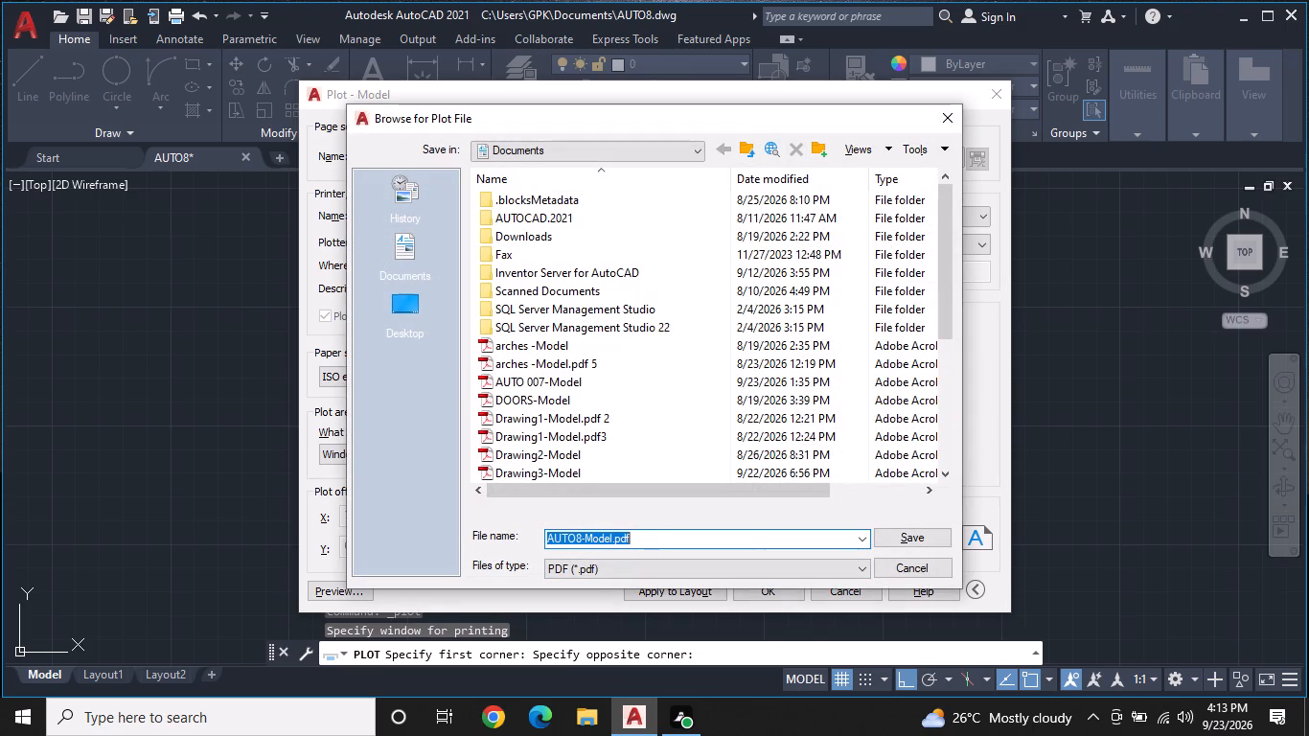
click(926, 542)
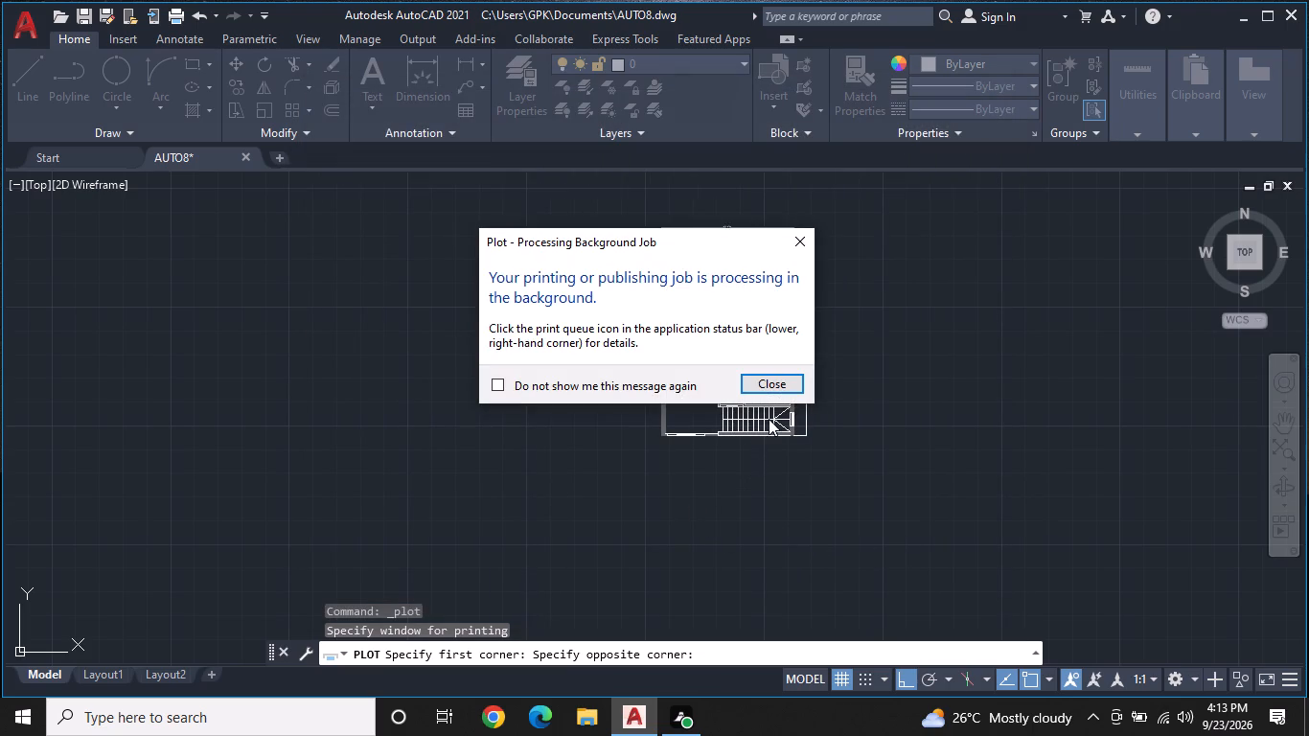
click(799, 232)
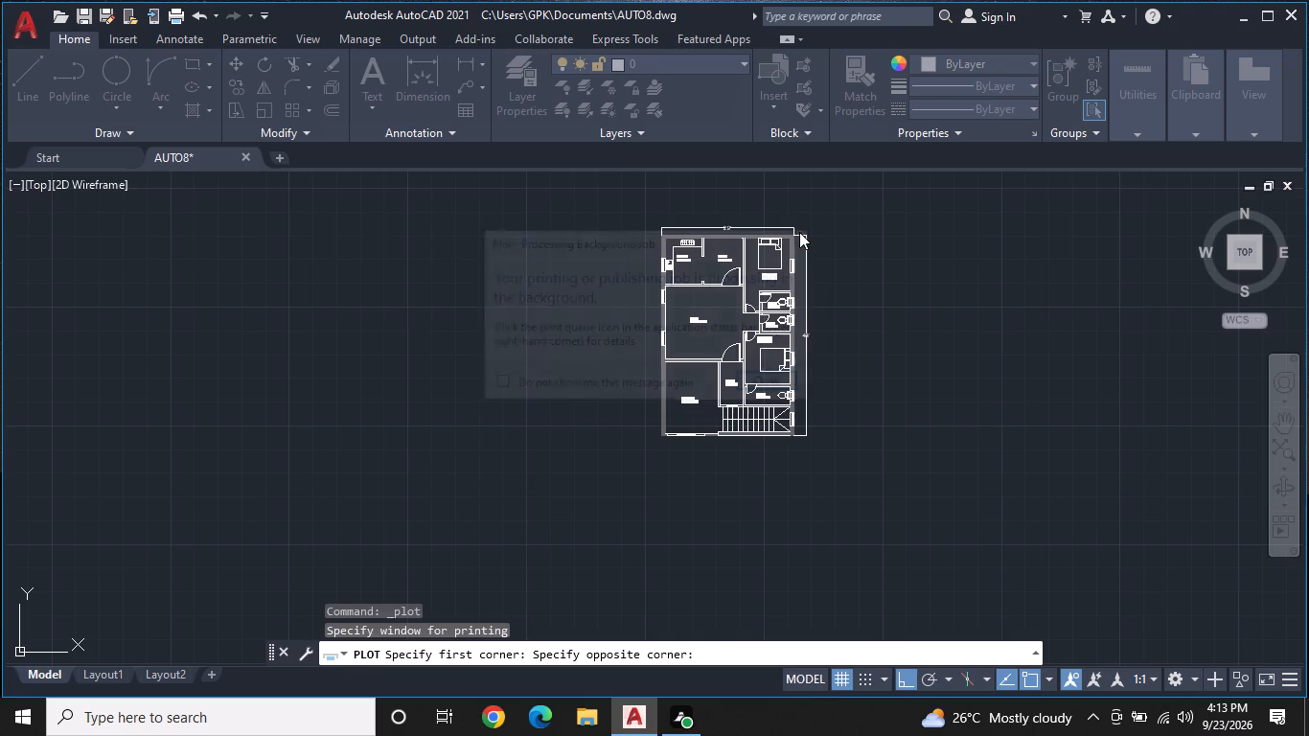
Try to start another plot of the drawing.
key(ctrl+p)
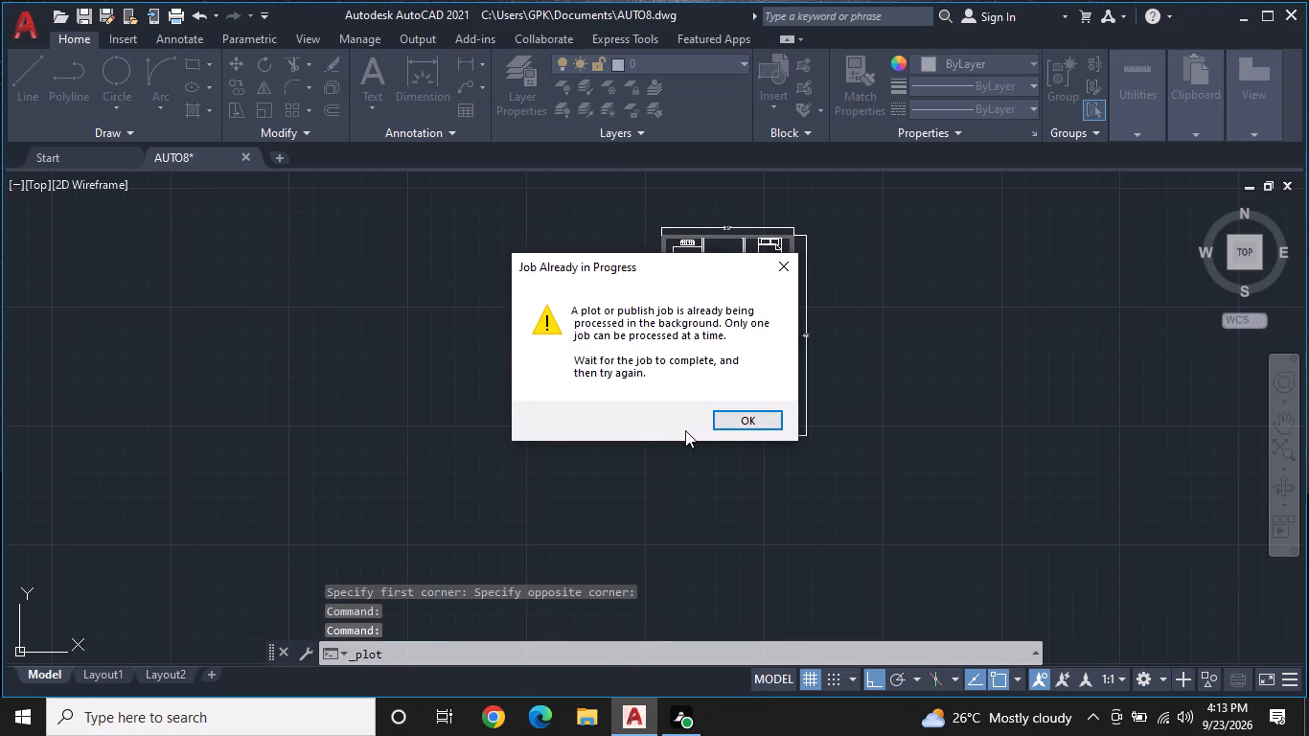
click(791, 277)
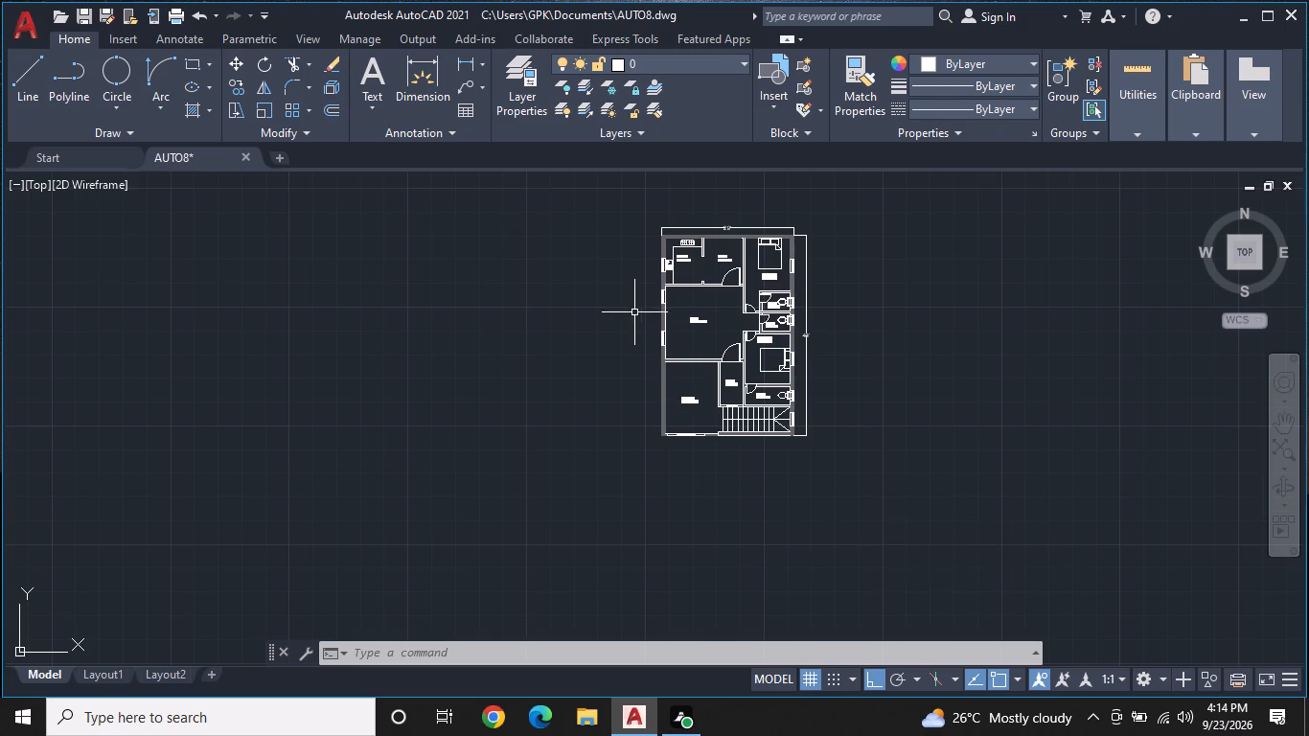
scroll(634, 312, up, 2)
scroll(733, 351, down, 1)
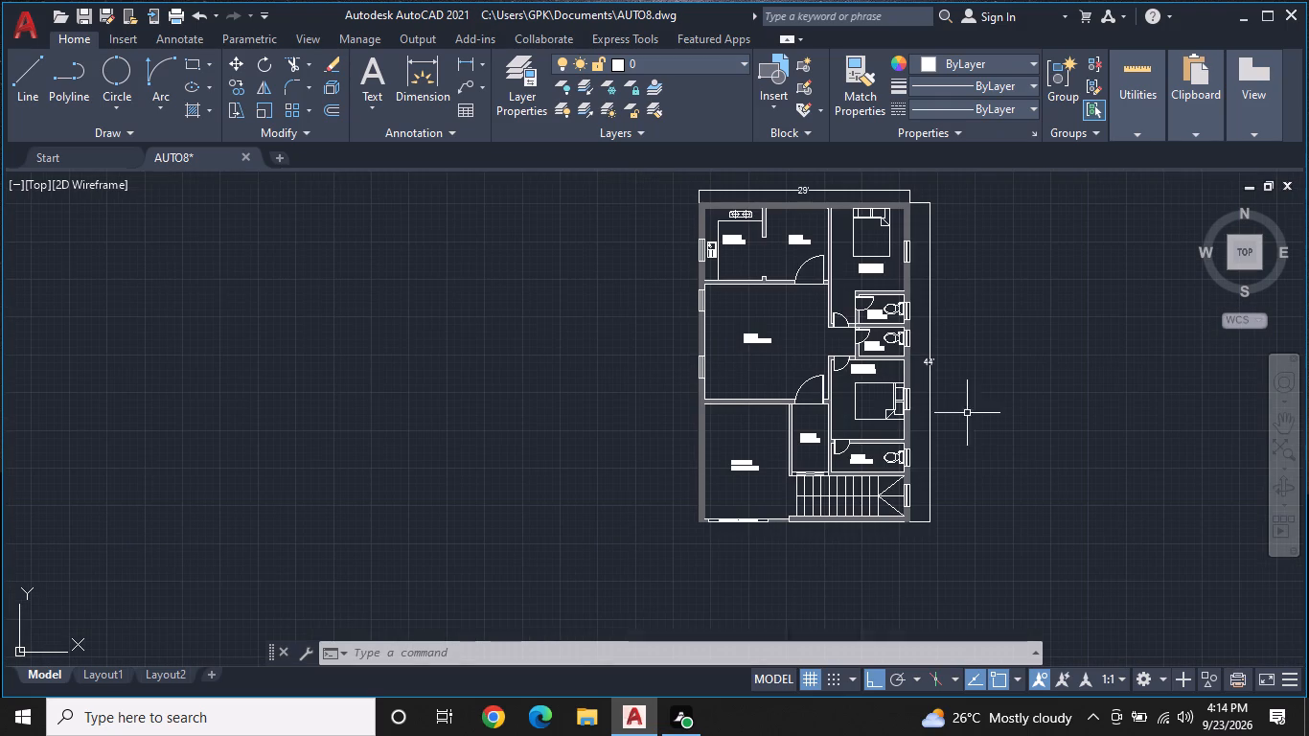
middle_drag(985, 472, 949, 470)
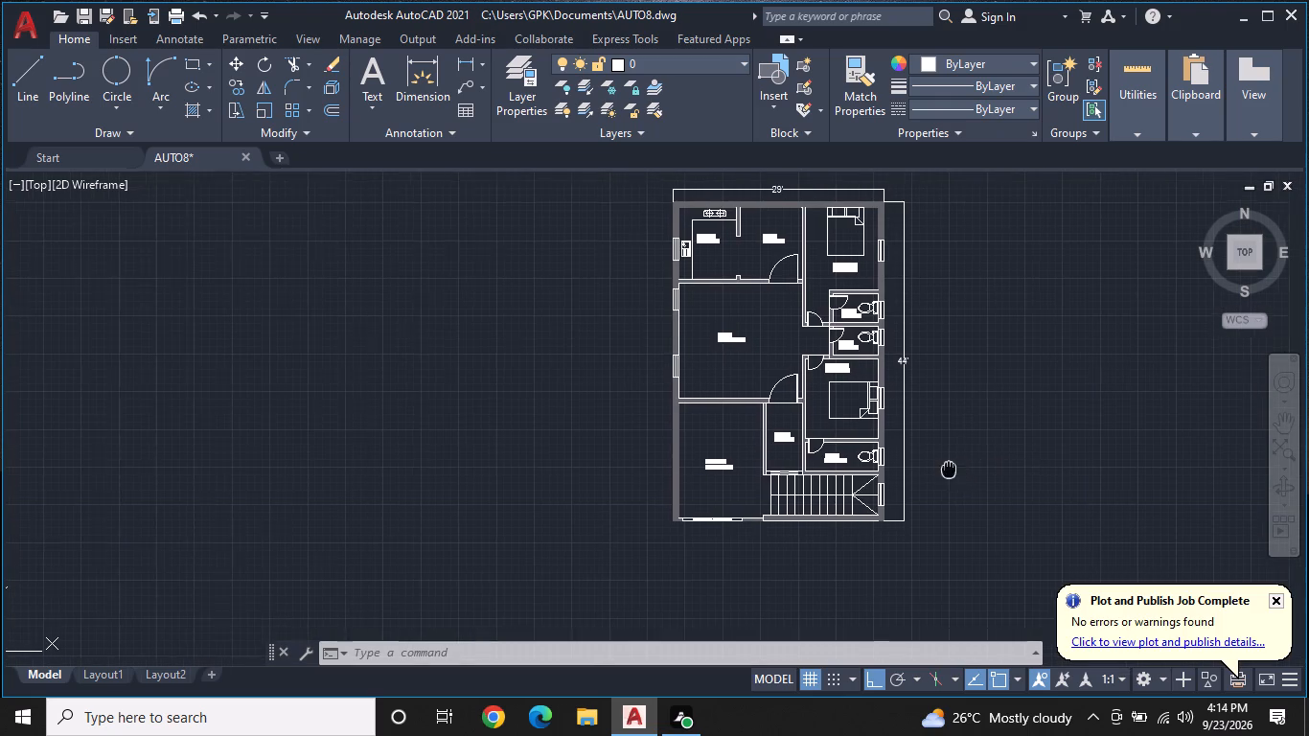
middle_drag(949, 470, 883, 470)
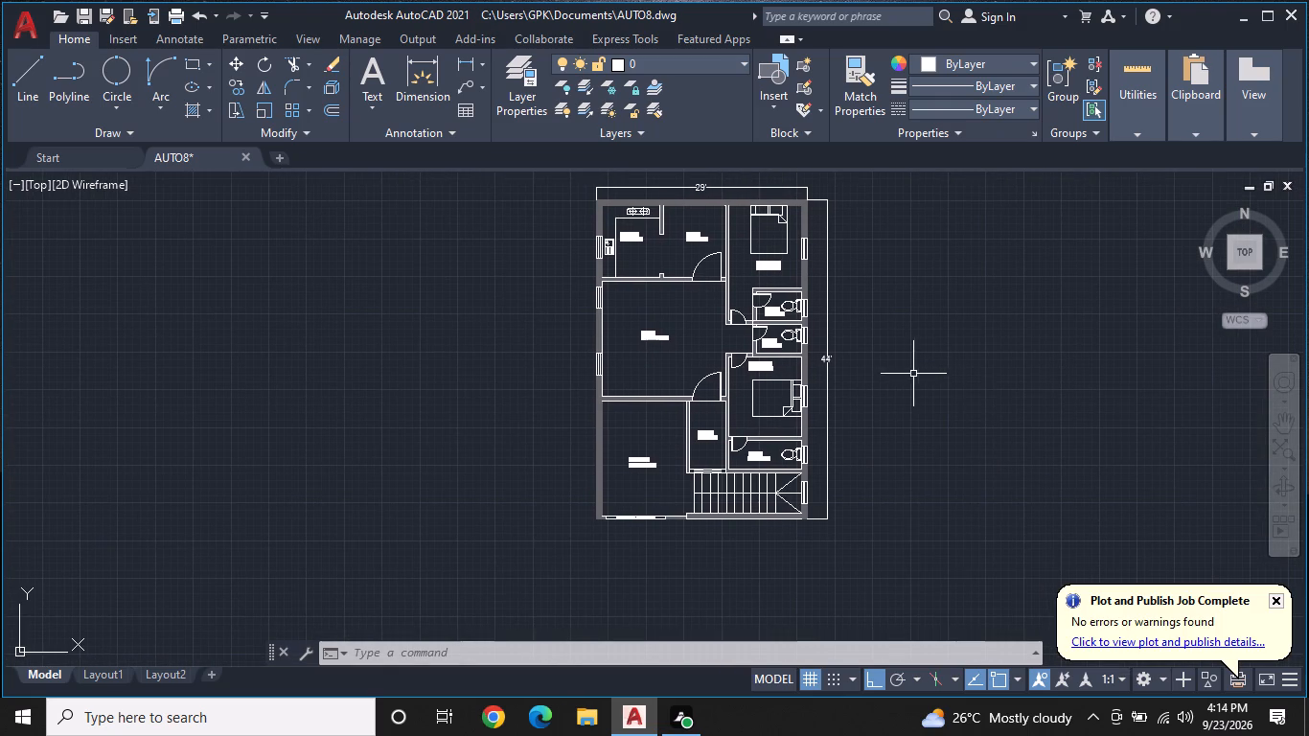